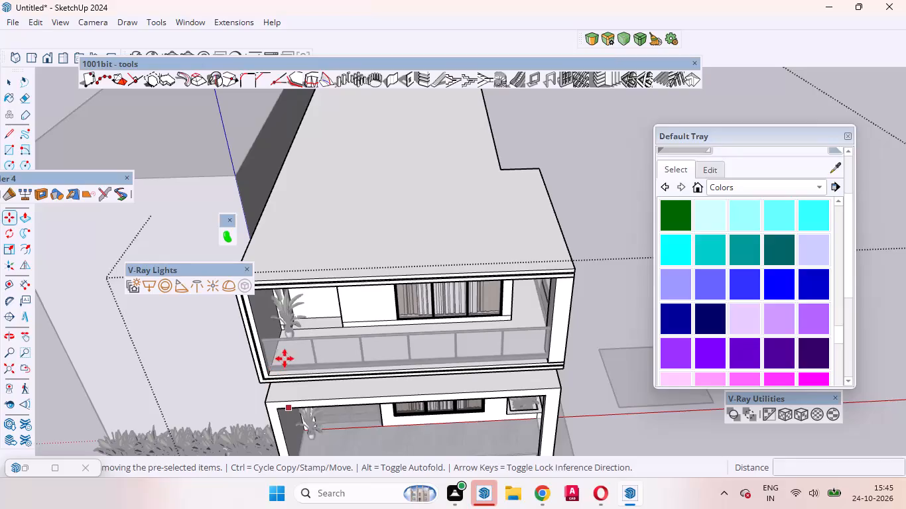
Move the dark brown door about 29' 5" out of the upper balcony into the open space beside the house.
{"action": "left_click", "coordinate": [321, 323]}
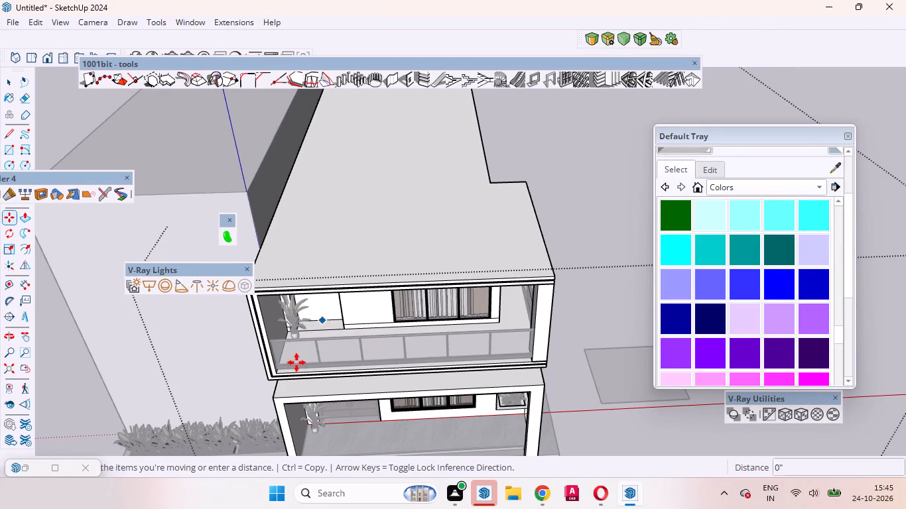
{"action": "scroll", "coordinate": [310, 400], "scroll_direction": "down", "scroll_amount": 10}
{"action": "scroll", "coordinate": [359, 365], "scroll_direction": "down", "scroll_amount": 6}
{"action": "scroll", "coordinate": [359, 365], "scroll_direction": "up", "scroll_amount": 1}
{"action": "scroll", "coordinate": [357, 366], "scroll_direction": "down", "scroll_amount": 4}
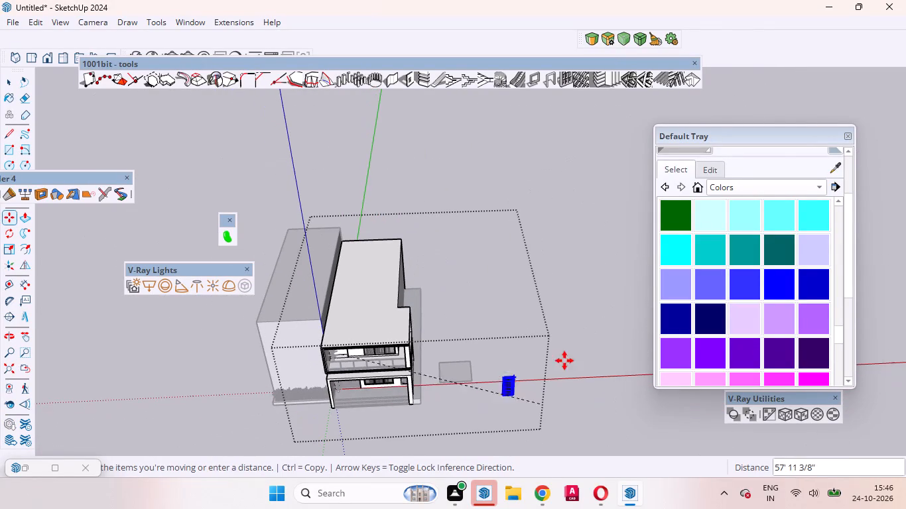
{"action": "scroll", "coordinate": [402, 340], "scroll_direction": "up", "scroll_amount": 8}
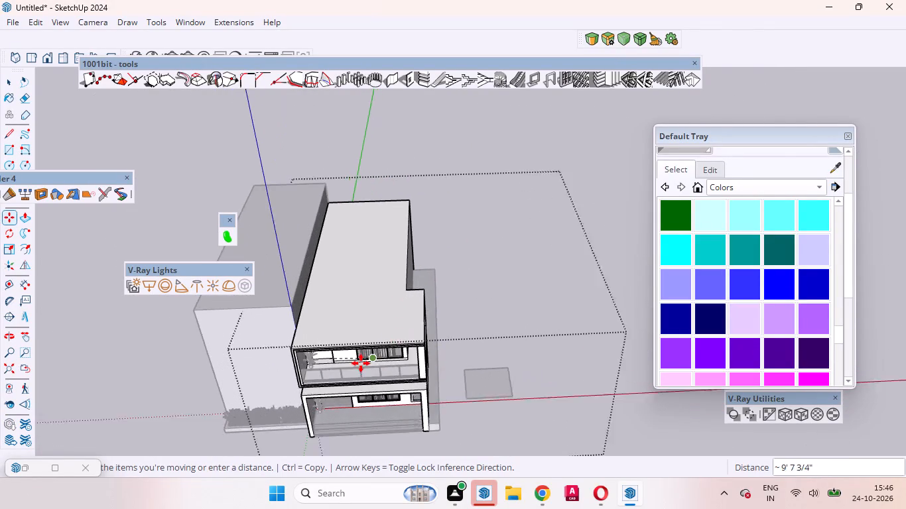
{"action": "scroll", "coordinate": [361, 363], "scroll_direction": "up", "scroll_amount": 8}
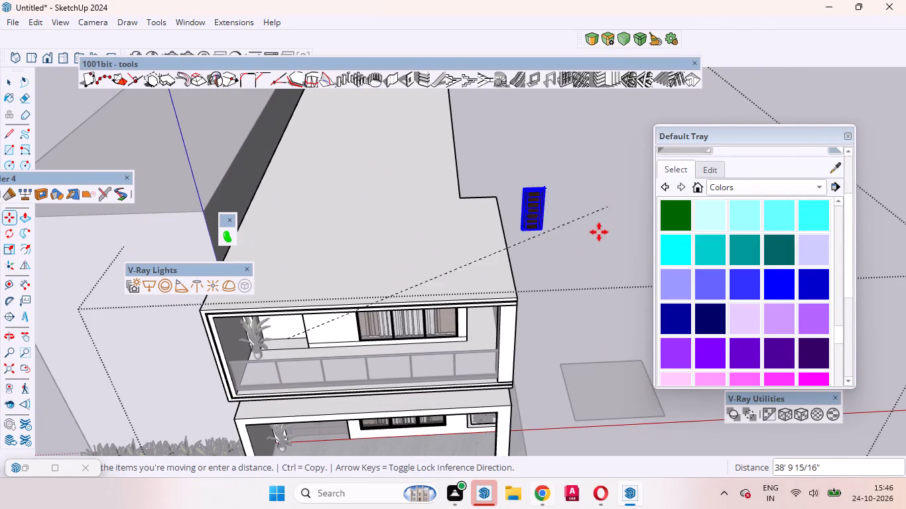
{"action": "left_click", "coordinate": [621, 312]}
Move the door by its bottom front corner onto the recess's bottom corner endpoint on the window side of the upper balcony.
{"action": "scroll", "coordinate": [579, 316], "scroll_direction": "up", "scroll_amount": 3}
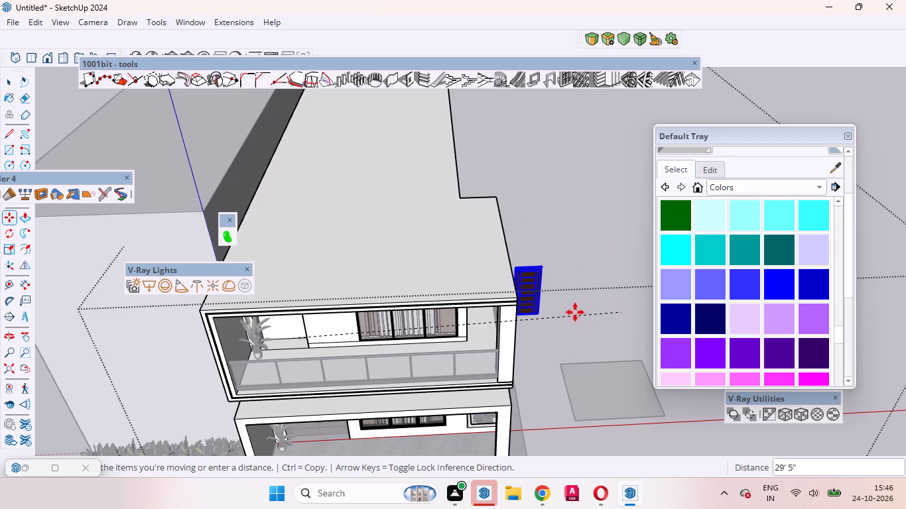
{"action": "scroll", "coordinate": [575, 312], "scroll_direction": "up", "scroll_amount": 10}
{"action": "scroll", "coordinate": [516, 313], "scroll_direction": "up", "scroll_amount": 14}
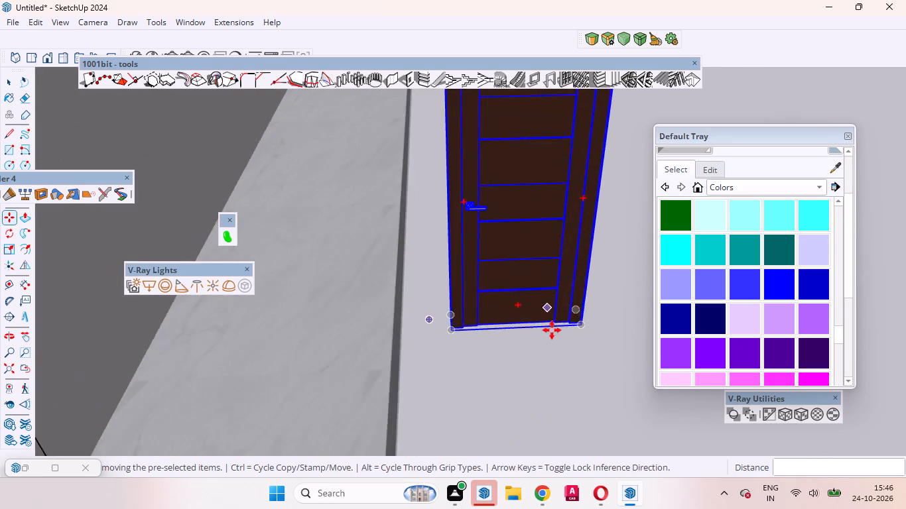
{"action": "scroll", "coordinate": [552, 330], "scroll_direction": "up", "scroll_amount": 10}
{"action": "middle_click_drag", "start_coordinate": [428, 337], "coordinate": [393, 293]}
{"action": "scroll", "coordinate": [393, 293], "scroll_direction": "up", "scroll_amount": 1}
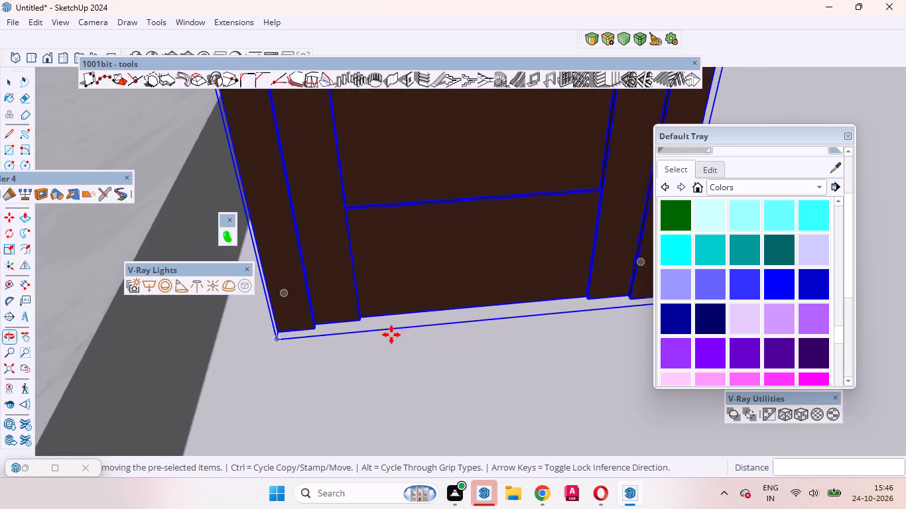
{"action": "scroll", "coordinate": [409, 376], "scroll_direction": "down", "scroll_amount": 10}
{"action": "scroll", "coordinate": [513, 351], "scroll_direction": "up", "scroll_amount": 10}
{"action": "middle_click_drag", "start_coordinate": [506, 329], "coordinate": [462, 302]}
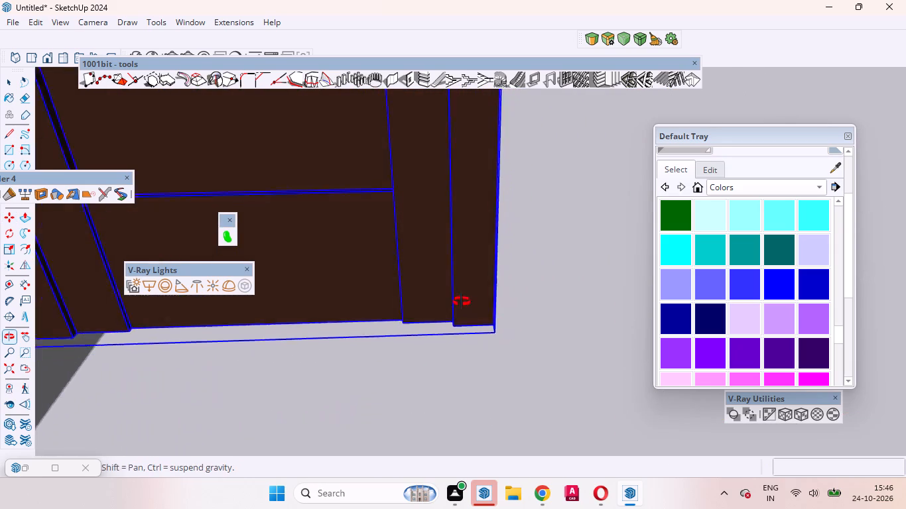
{"action": "middle_click_drag", "start_coordinate": [462, 302], "coordinate": [363, 264]}
{"action": "scroll", "coordinate": [430, 369], "scroll_direction": "up", "scroll_amount": 9}
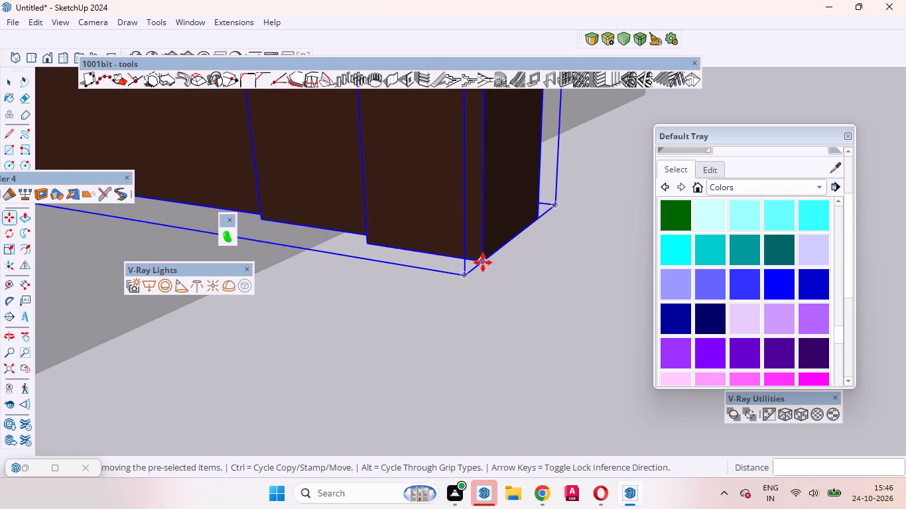
{"action": "left_click", "coordinate": [483, 262]}
{"action": "scroll", "coordinate": [406, 269], "scroll_direction": "down", "scroll_amount": 3}
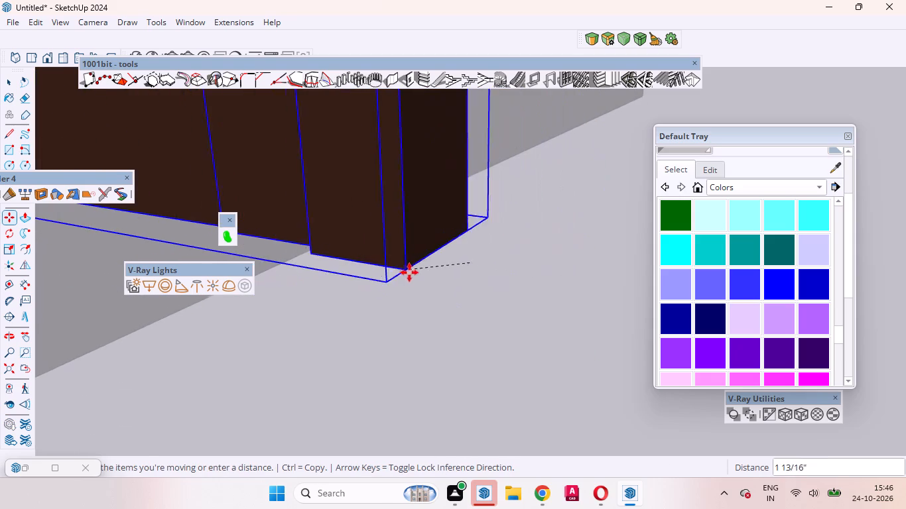
{"action": "scroll", "coordinate": [409, 272], "scroll_direction": "down", "scroll_amount": 20}
{"action": "scroll", "coordinate": [409, 272], "scroll_direction": "down", "scroll_amount": 13}
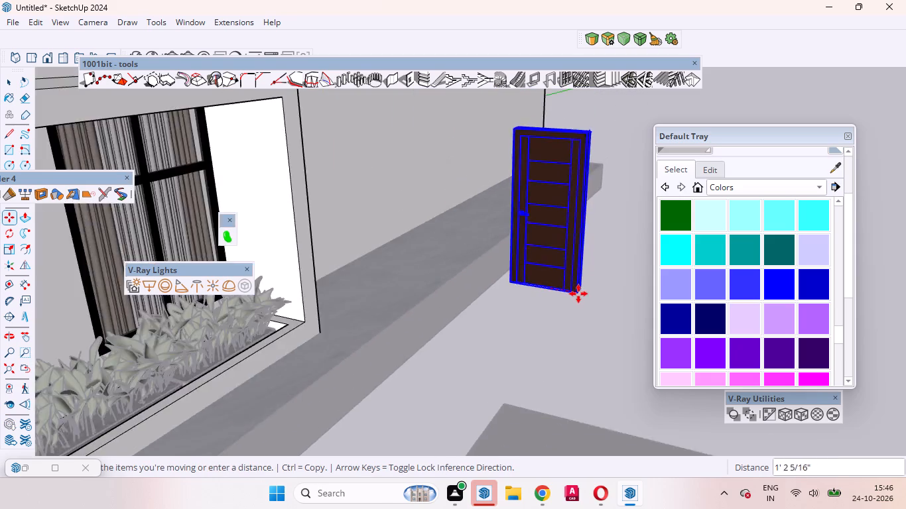
{"action": "scroll", "coordinate": [578, 294], "scroll_direction": "down", "scroll_amount": 17}
{"action": "scroll", "coordinate": [415, 262], "scroll_direction": "up", "scroll_amount": 6}
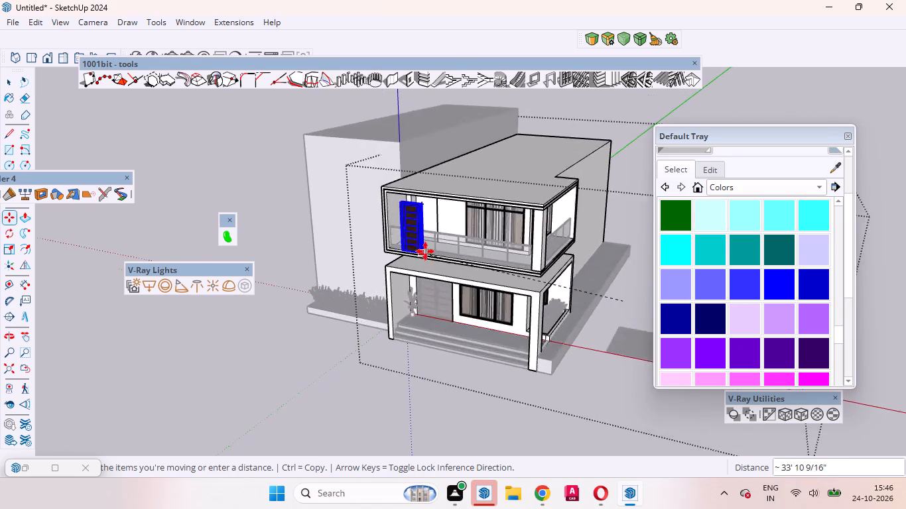
{"action": "scroll", "coordinate": [425, 251], "scroll_direction": "up", "scroll_amount": 19}
{"action": "middle_click_drag", "start_coordinate": [458, 266], "coordinate": [554, 386]}
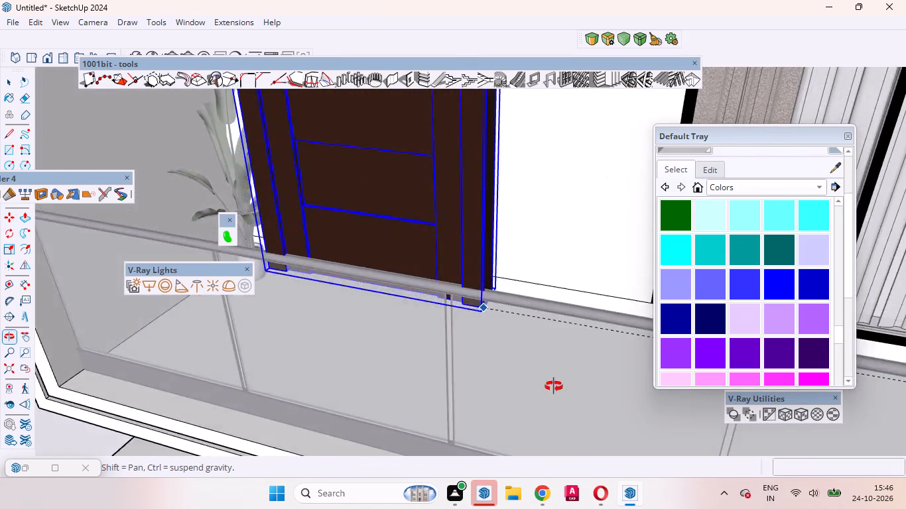
{"action": "middle_click_drag", "start_coordinate": [554, 386], "coordinate": [640, 417]}
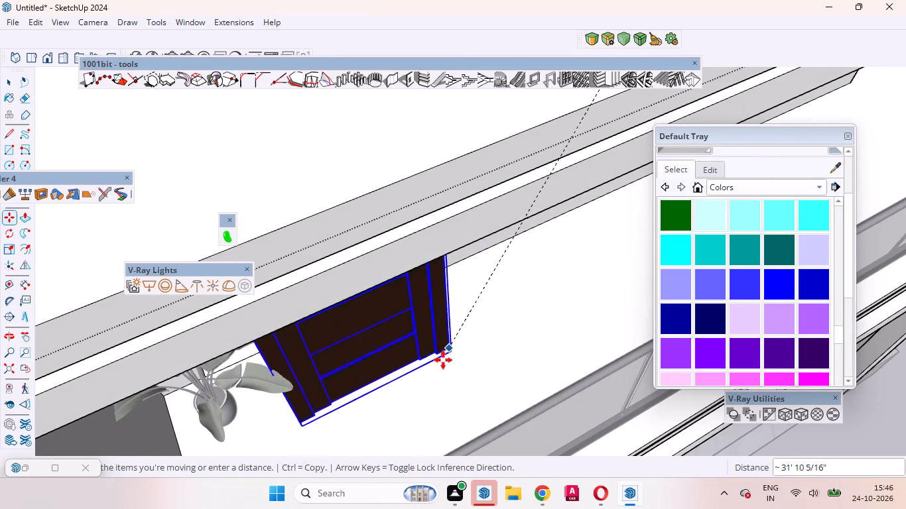
{"action": "scroll", "coordinate": [446, 359], "scroll_direction": "down", "scroll_amount": 4}
{"action": "middle_click_drag", "start_coordinate": [452, 368], "coordinate": [434, 335]}
{"action": "scroll", "coordinate": [419, 318], "scroll_direction": "up", "scroll_amount": 3}
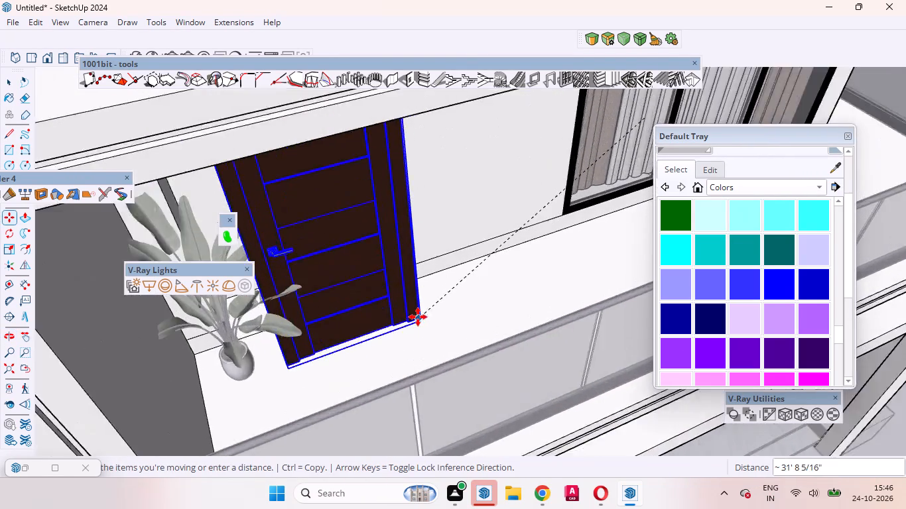
{"action": "scroll", "coordinate": [418, 317], "scroll_direction": "up", "scroll_amount": 10}
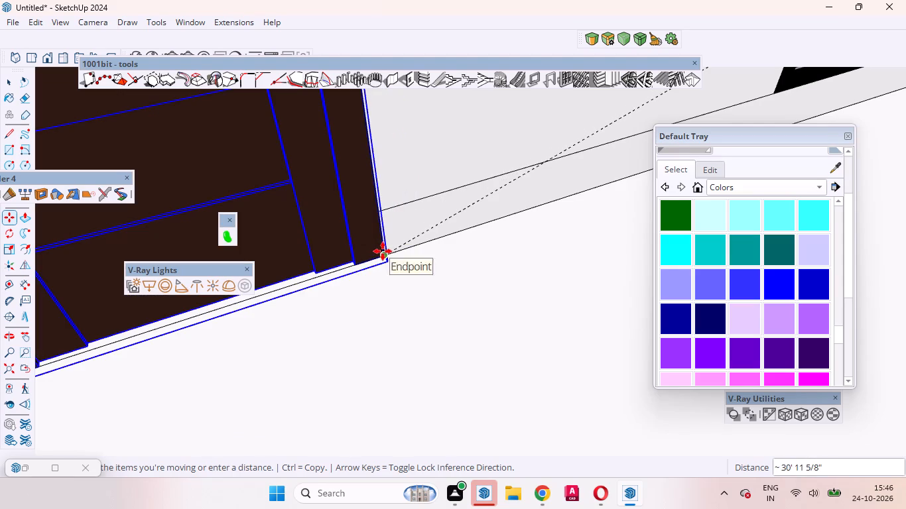
{"action": "left_click", "coordinate": [383, 253]}
{"action": "scroll", "coordinate": [419, 271], "scroll_direction": "down", "scroll_amount": 8}
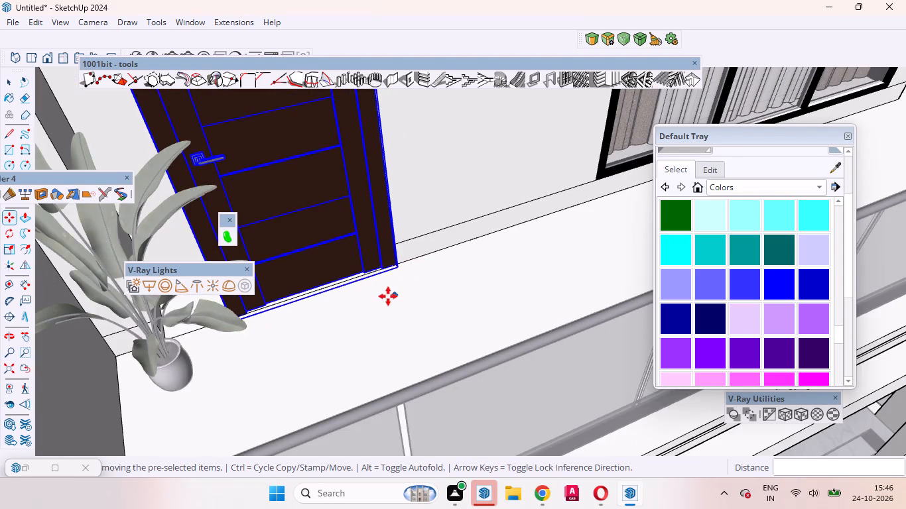
Scale the door's width by about 1.35 along the red axis towards the potted plant to fill the recess.
{"action": "middle_click_drag", "start_coordinate": [384, 297], "coordinate": [344, 272]}
{"action": "scroll", "coordinate": [365, 286], "scroll_direction": "down", "scroll_amount": 13}
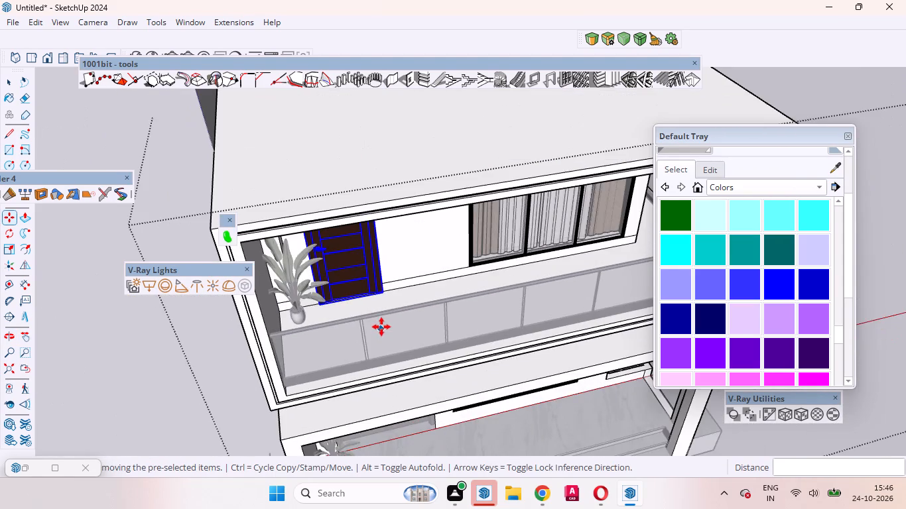
{"action": "middle_click_drag", "start_coordinate": [381, 327], "coordinate": [336, 258]}
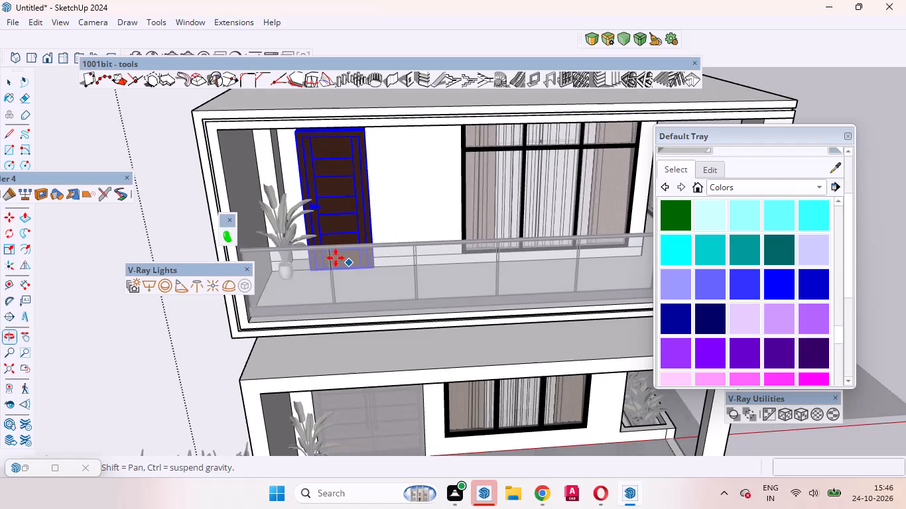
{"action": "scroll", "coordinate": [309, 184], "scroll_direction": "up", "scroll_amount": 8}
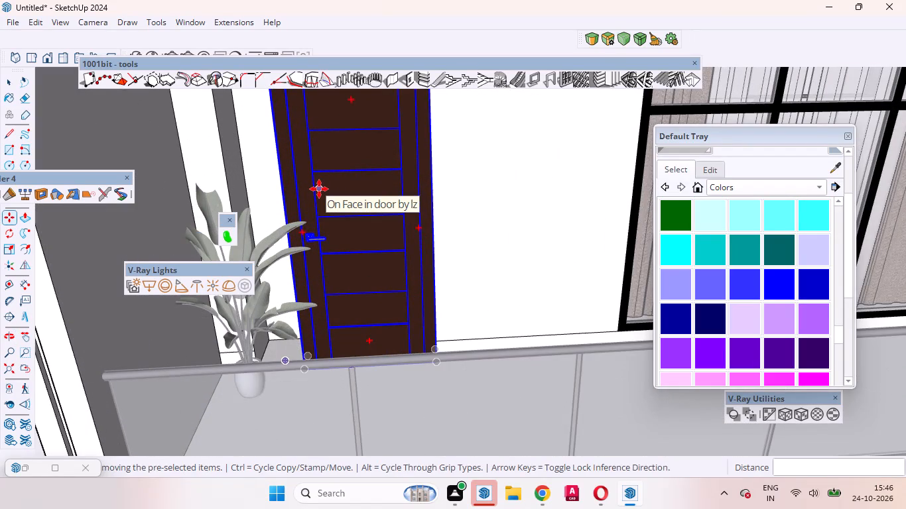
{"action": "key", "text": "space"}
{"action": "type", "text": "s"}
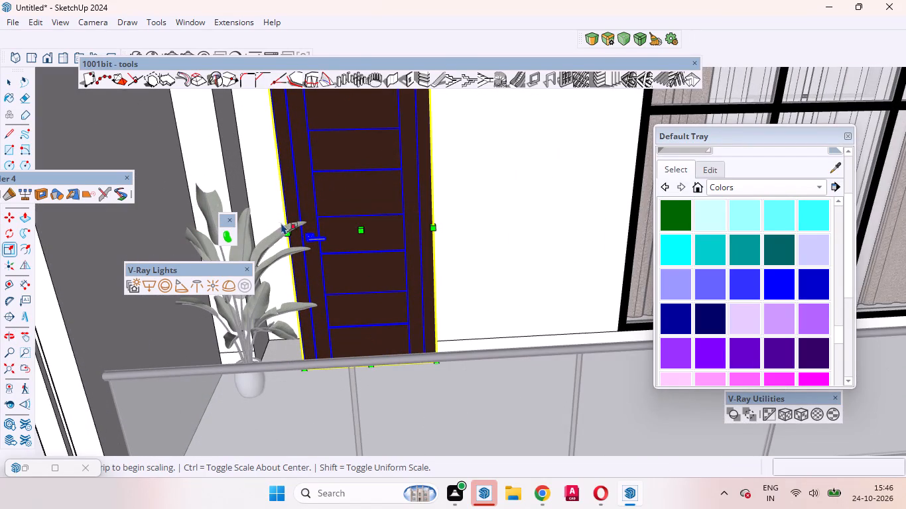
{"action": "left_click", "coordinate": [291, 223]}
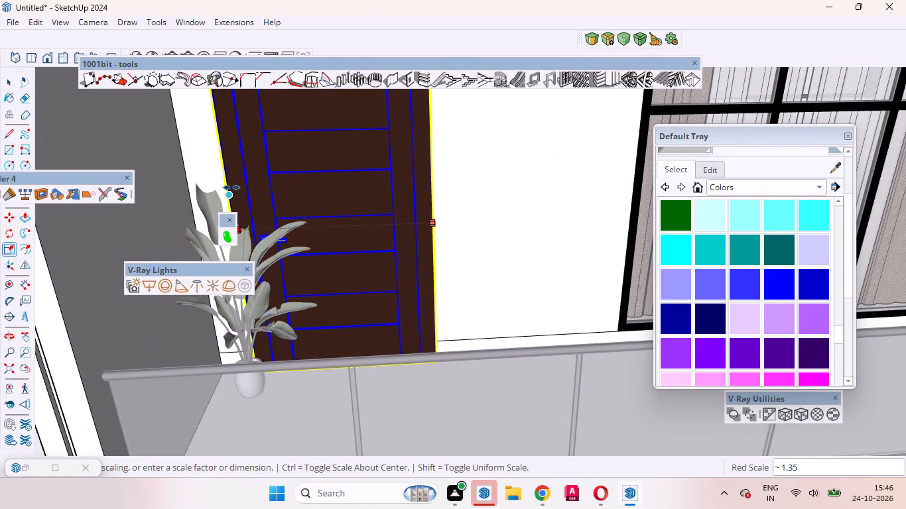
{"action": "left_click", "coordinate": [231, 188]}
{"action": "scroll", "coordinate": [239, 268], "scroll_direction": "down", "scroll_amount": 5}
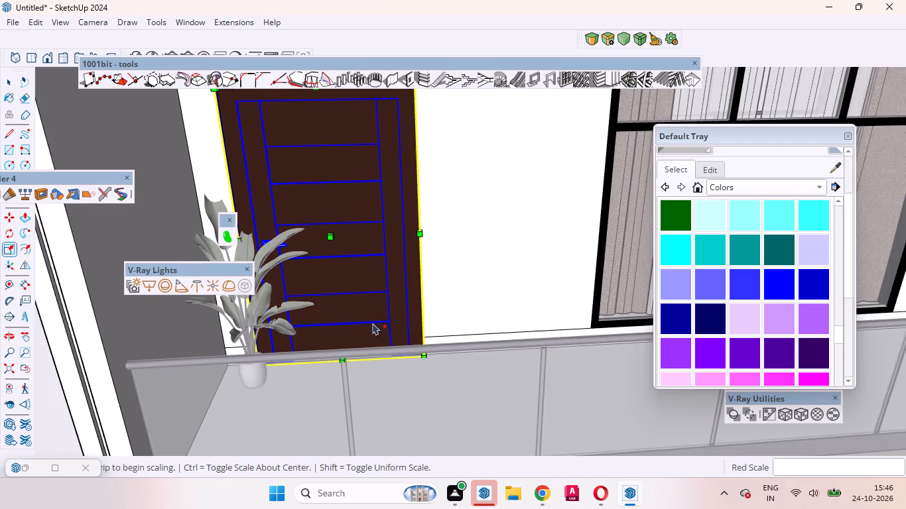
{"action": "scroll", "coordinate": [326, 325], "scroll_direction": "down", "scroll_amount": 9}
{"action": "middle_click_drag", "start_coordinate": [306, 327], "coordinate": [292, 239]}
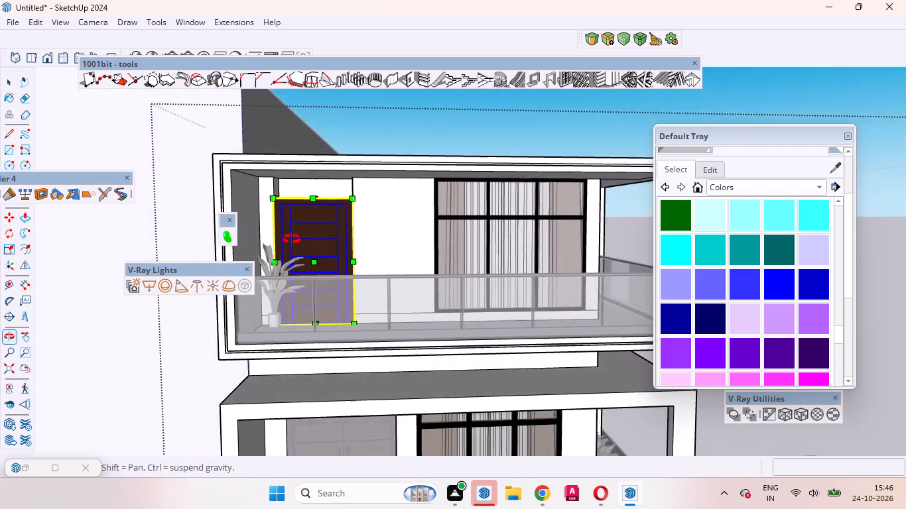
{"action": "middle_click_drag", "start_coordinate": [292, 239], "coordinate": [287, 237]}
{"action": "scroll", "coordinate": [326, 205], "scroll_direction": "up", "scroll_amount": 4}
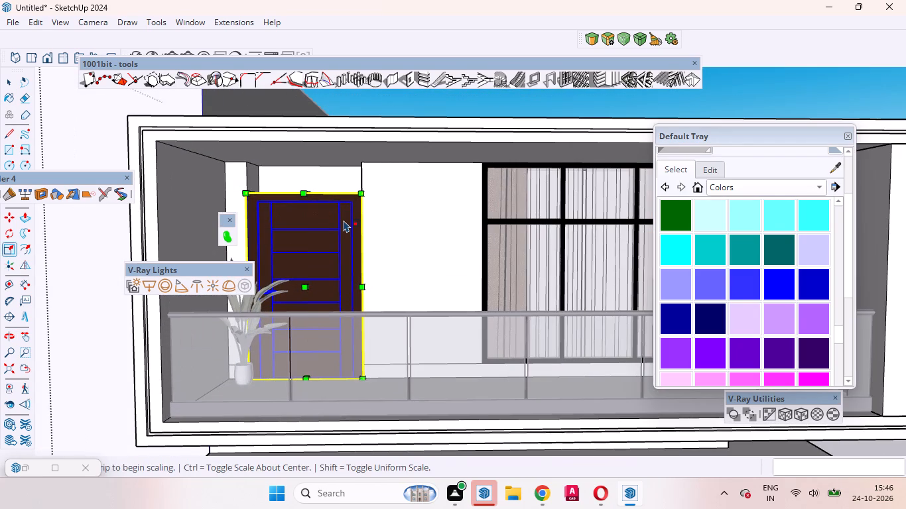
{"action": "key", "text": "space"}
Examine how the widened dark brown door fits the recess from above and from the front.
{"action": "scroll", "coordinate": [348, 217], "scroll_direction": "down", "scroll_amount": 4}
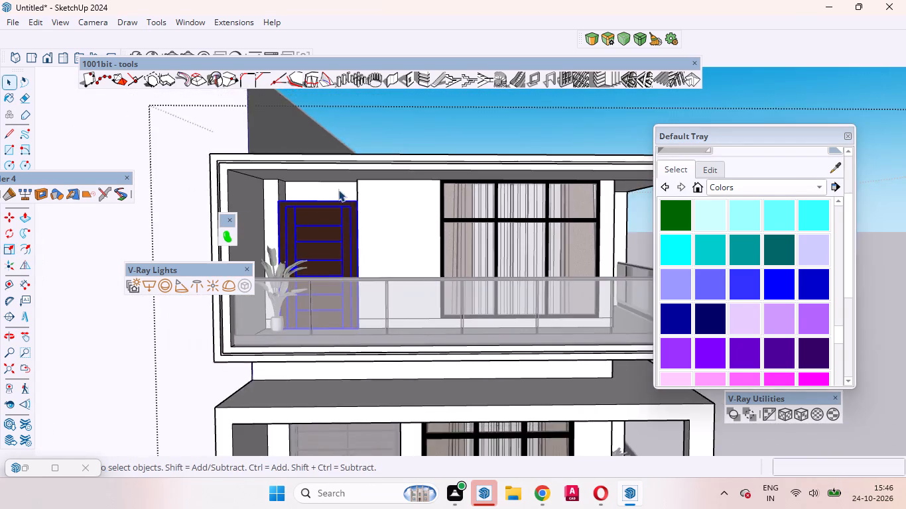
{"action": "scroll", "coordinate": [326, 186], "scroll_direction": "up", "scroll_amount": 5}
{"action": "scroll", "coordinate": [322, 188], "scroll_direction": "down", "scroll_amount": 6}
{"action": "middle_click_drag", "start_coordinate": [346, 201], "coordinate": [305, 311]}
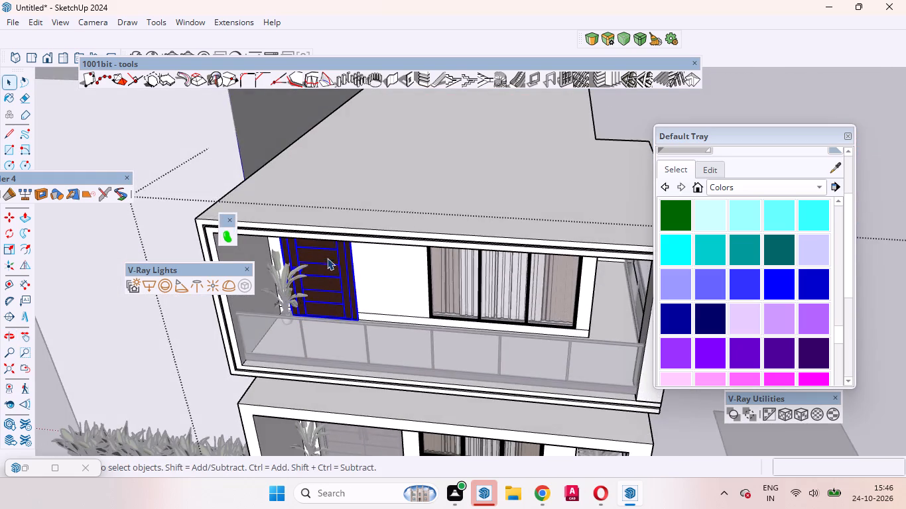
{"action": "scroll", "coordinate": [327, 258], "scroll_direction": "down", "scroll_amount": 9}
{"action": "scroll", "coordinate": [334, 218], "scroll_direction": "up", "scroll_amount": 18}
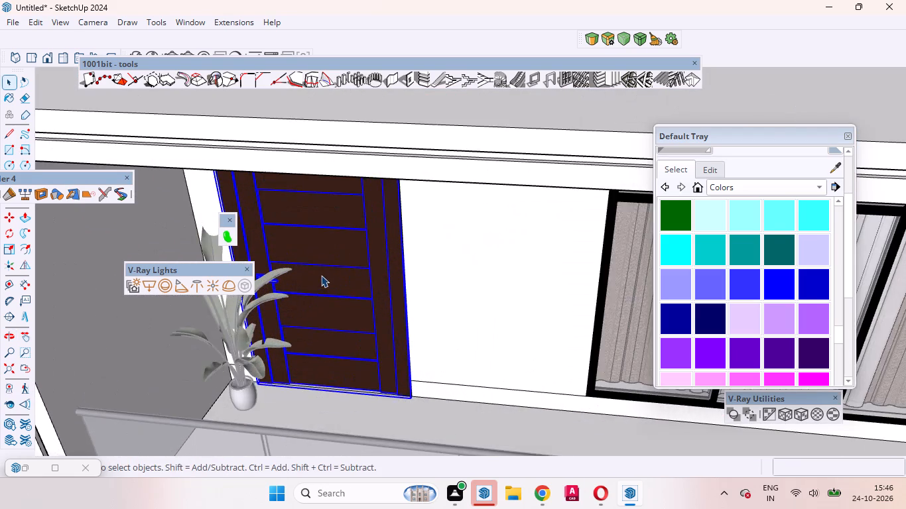
{"action": "middle_click_drag", "start_coordinate": [321, 275], "coordinate": [338, 198]}
{"action": "scroll", "coordinate": [267, 139], "scroll_direction": "up", "scroll_amount": 2}
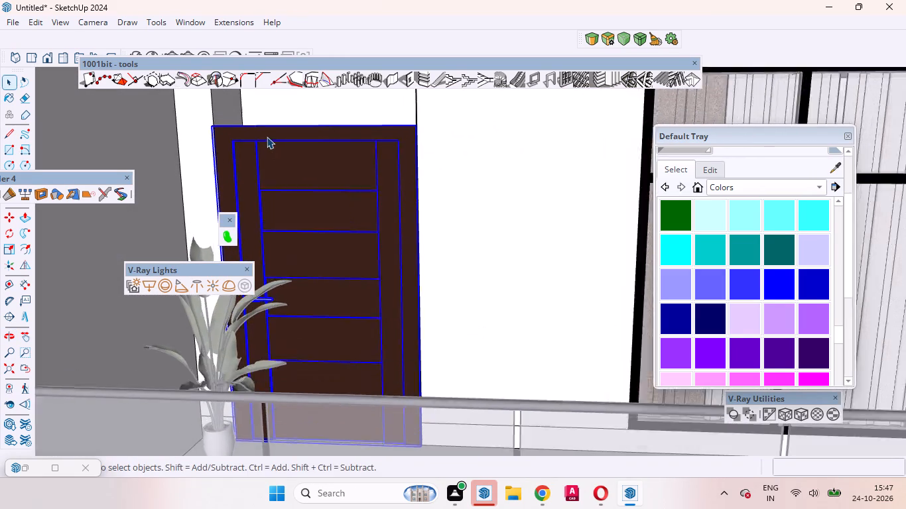
{"action": "scroll", "coordinate": [267, 137], "scroll_direction": "up", "scroll_amount": 2}
{"action": "scroll", "coordinate": [267, 209], "scroll_direction": "down", "scroll_amount": 9}
{"action": "middle_click_drag", "start_coordinate": [398, 237], "coordinate": [397, 237]}
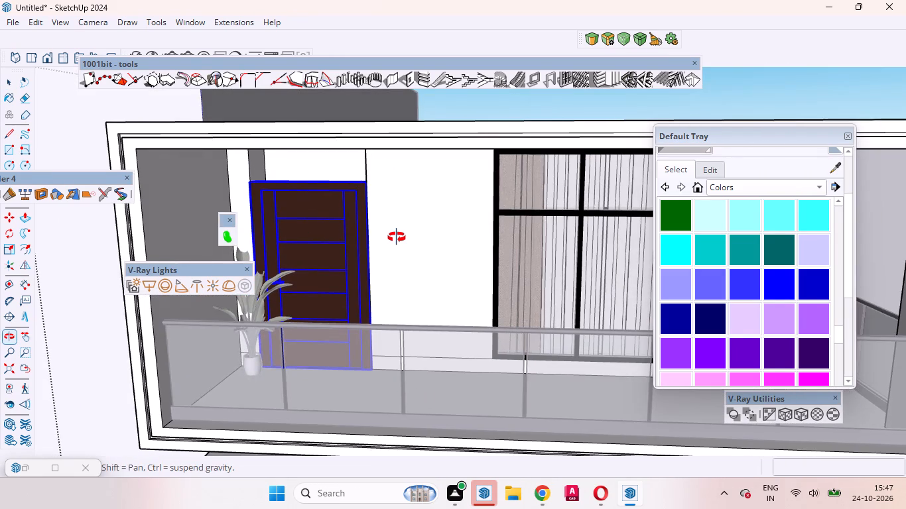
{"action": "middle_click_drag", "start_coordinate": [397, 237], "coordinate": [419, 224]}
Draw a 1' 3 3/4" line along the green axis across the recess's plant-side wall, just above the door.
{"action": "scroll", "coordinate": [214, 164], "scroll_direction": "up", "scroll_amount": 13}
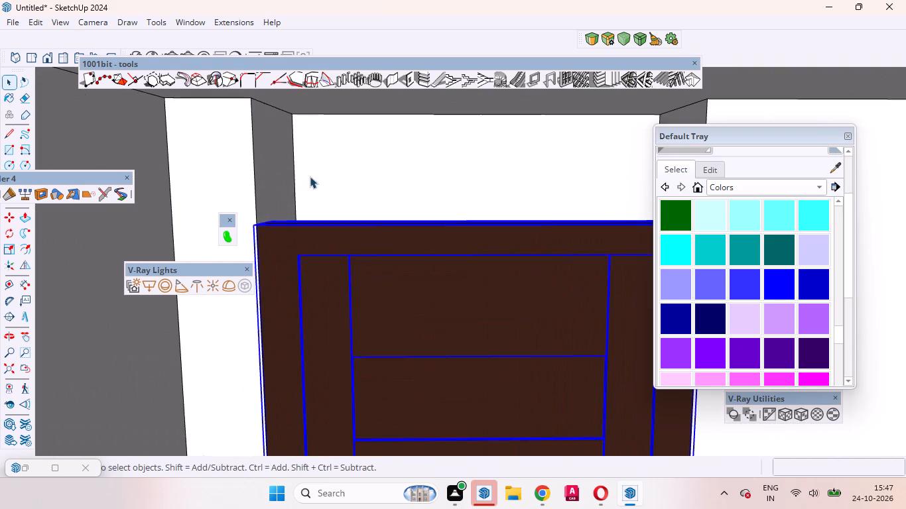
{"action": "middle_click_drag", "start_coordinate": [310, 176], "coordinate": [233, 196]}
{"action": "scroll", "coordinate": [252, 191], "scroll_direction": "up", "scroll_amount": 7}
{"action": "middle_click_drag", "start_coordinate": [302, 217], "coordinate": [296, 222]}
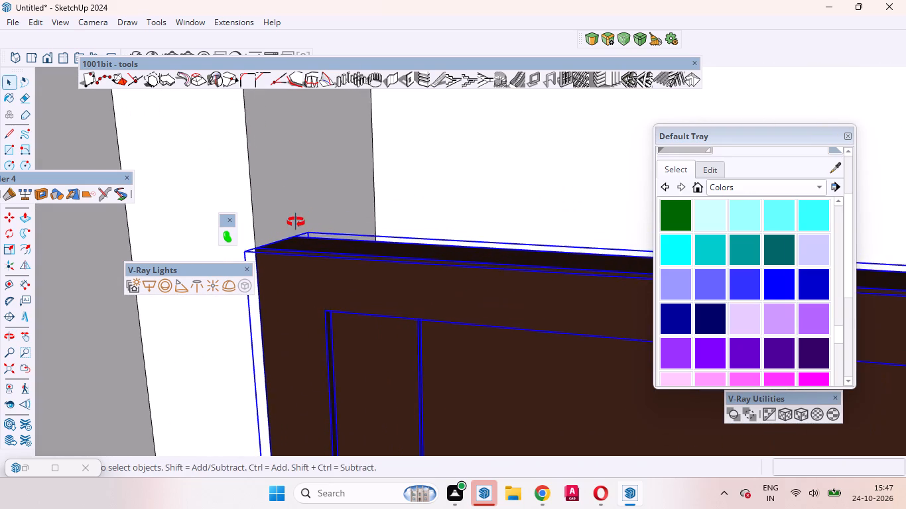
{"action": "middle_click_drag", "start_coordinate": [296, 222], "coordinate": [256, 237]}
{"action": "scroll", "coordinate": [273, 225], "scroll_direction": "up", "scroll_amount": 1}
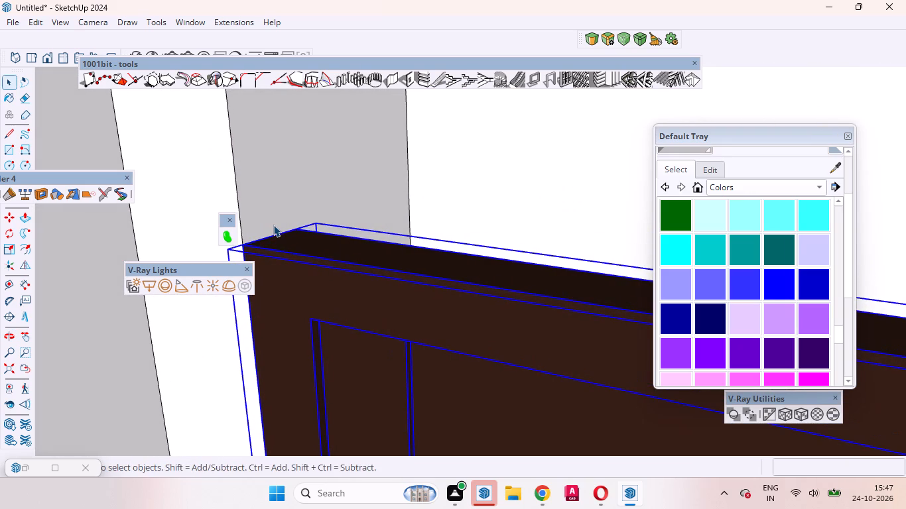
{"action": "key", "text": "l"}
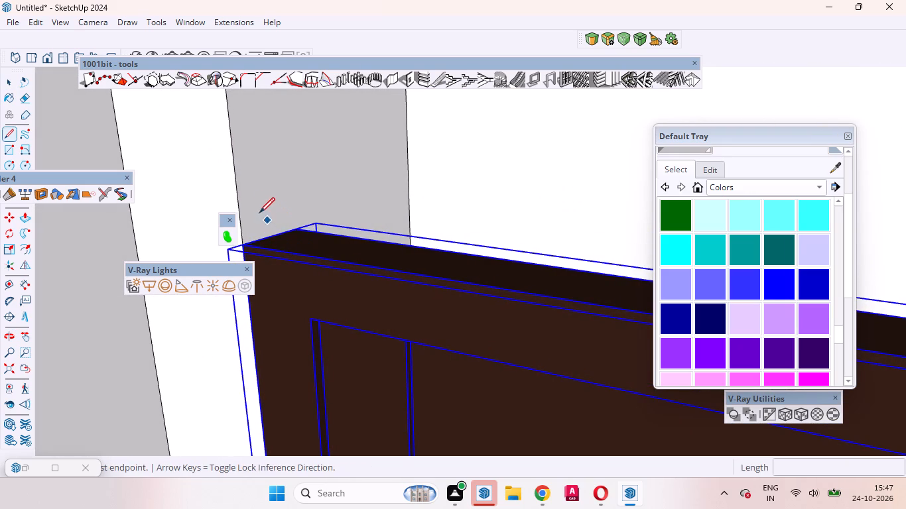
{"action": "left_click", "coordinate": [237, 204]}
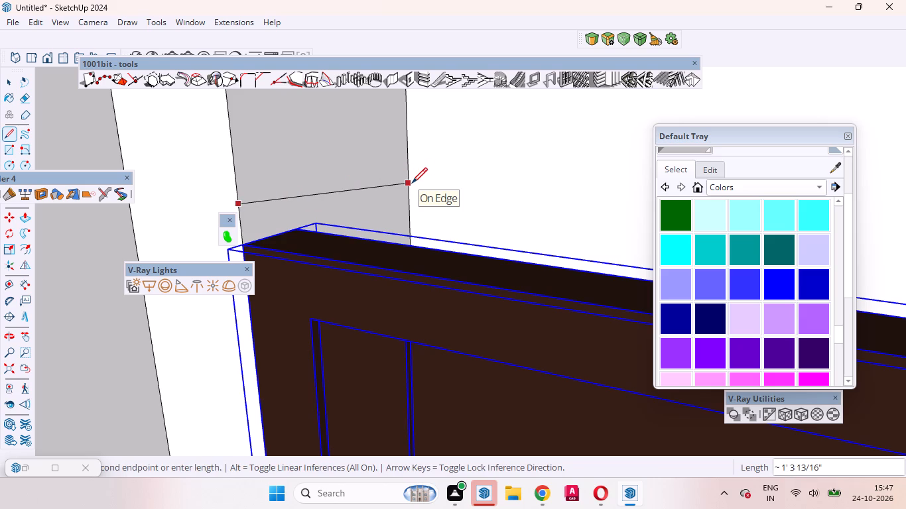
{"action": "key", "text": "Left"}
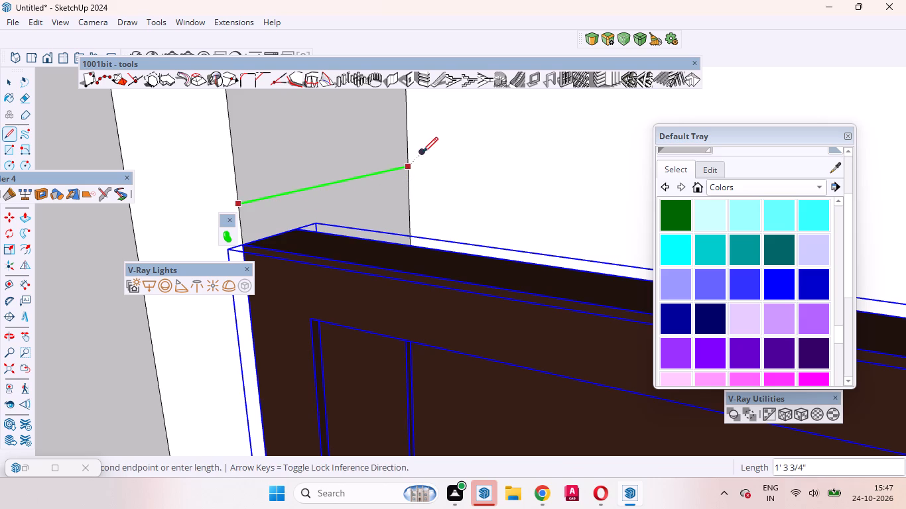
{"action": "left_click", "coordinate": [409, 166]}
{"action": "key", "text": "space"}
Push/Pull the plant-side wall face above the line 4' across to the recess's window side, closing the wall above the door.
{"action": "left_click", "coordinate": [317, 123]}
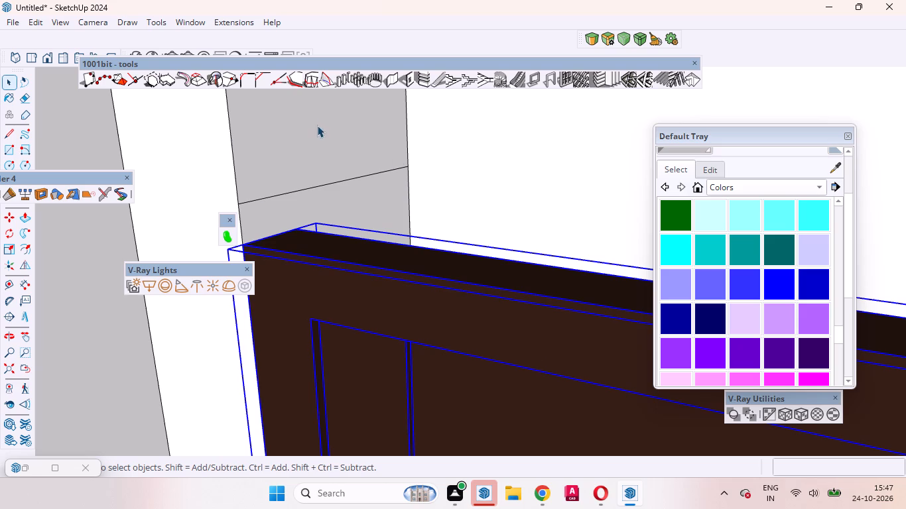
{"action": "key", "text": "p"}
{"action": "left_click", "coordinate": [318, 139]}
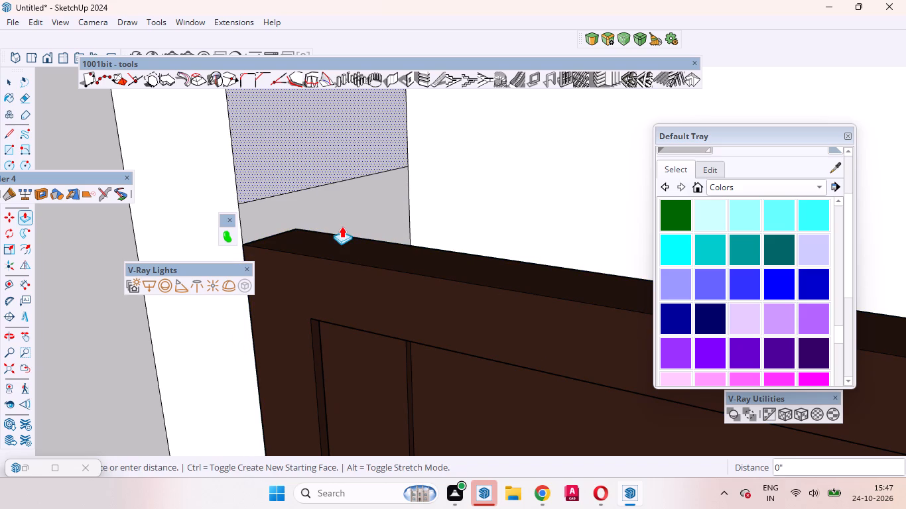
{"action": "scroll", "coordinate": [343, 229], "scroll_direction": "down", "scroll_amount": 7}
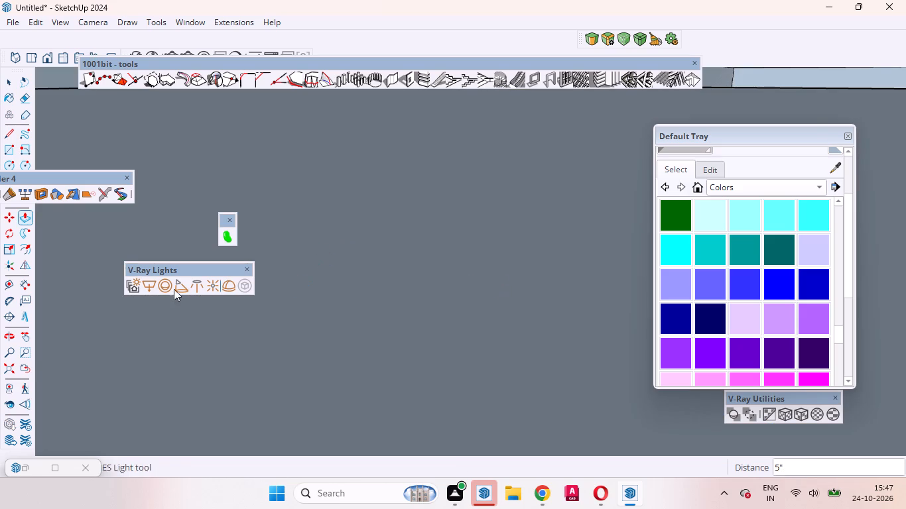
{"action": "left_click", "coordinate": [23, 370]}
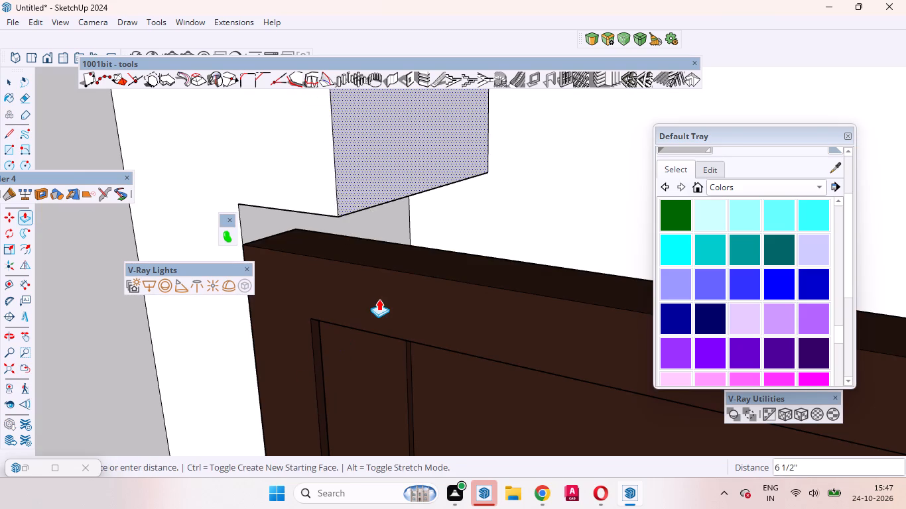
{"action": "middle_click_drag", "start_coordinate": [392, 310], "coordinate": [838, 247]}
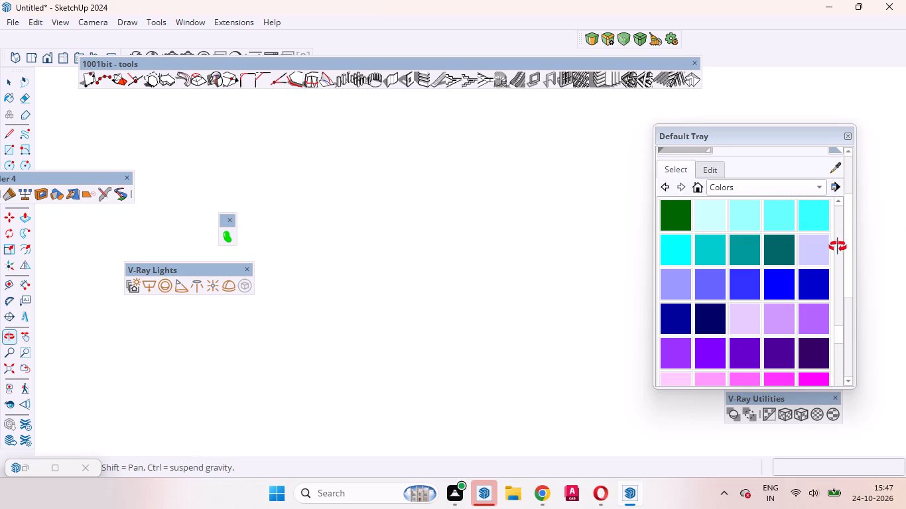
{"action": "middle_click_drag", "start_coordinate": [838, 247], "coordinate": [612, 219]}
{"action": "scroll", "coordinate": [377, 239], "scroll_direction": "down", "scroll_amount": 7}
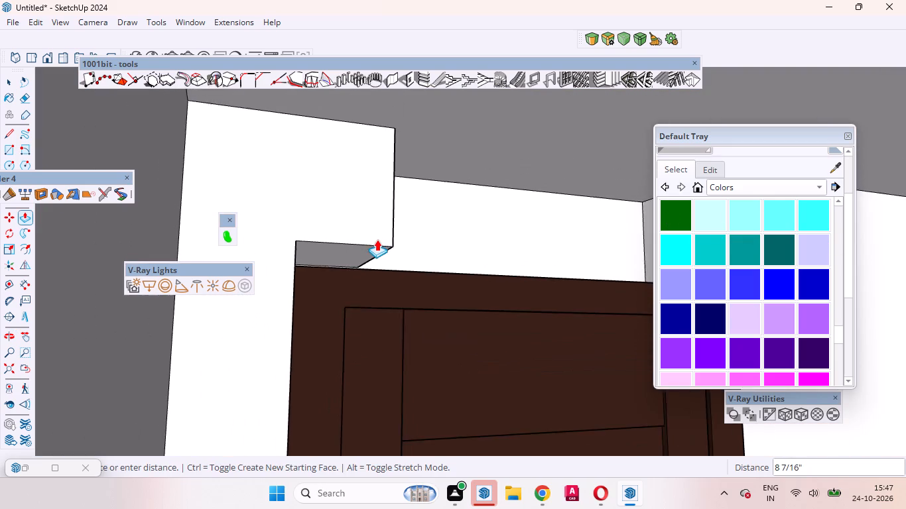
{"action": "scroll", "coordinate": [377, 239], "scroll_direction": "down", "scroll_amount": 2}
{"action": "scroll", "coordinate": [216, 292], "scroll_direction": "down", "scroll_amount": 12}
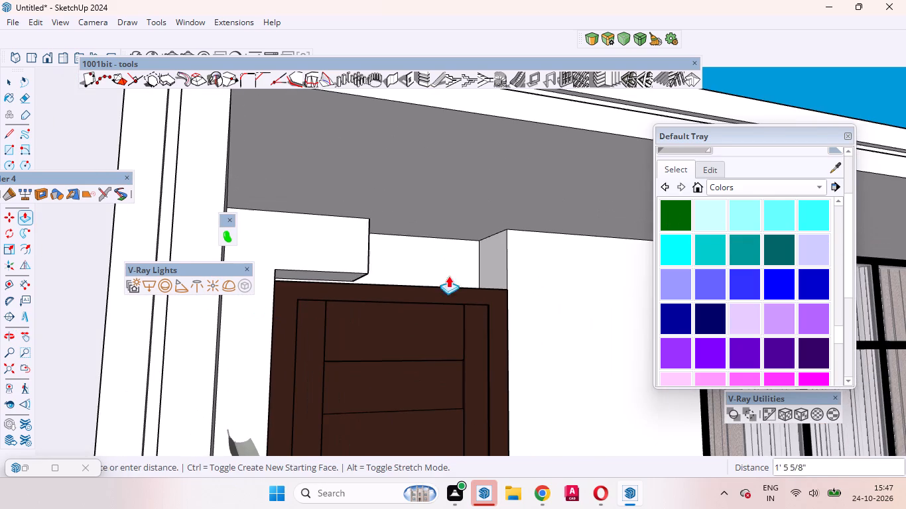
{"action": "left_click", "coordinate": [517, 260]}
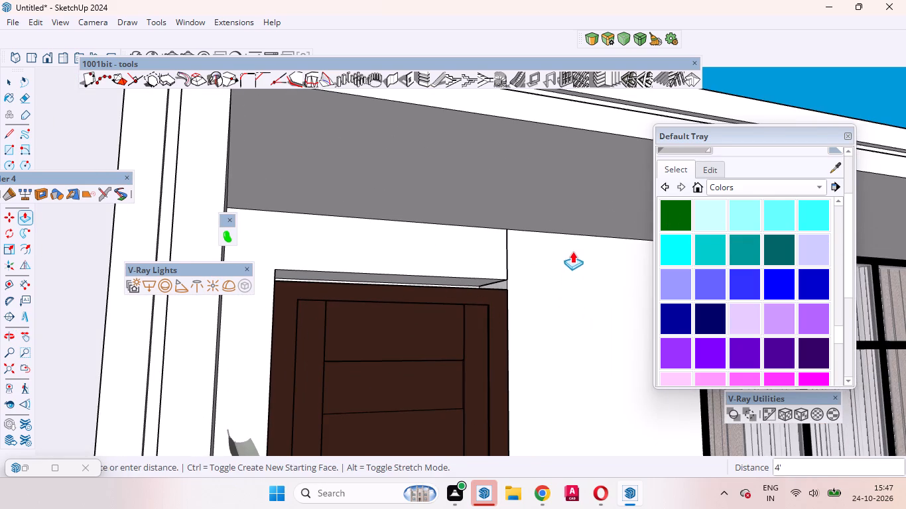
{"action": "scroll", "coordinate": [534, 251], "scroll_direction": "up", "scroll_amount": 7}
{"action": "key", "text": "space"}
Delete the vertical seam edge between the new panel above the door and the wall on the window side.
{"action": "key", "text": "space"}
{"action": "scroll", "coordinate": [509, 250], "scroll_direction": "up", "scroll_amount": 8}
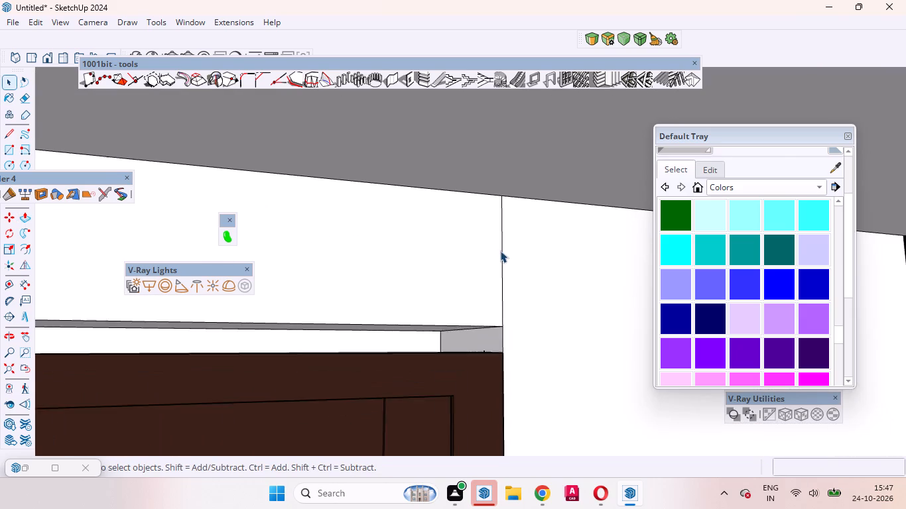
{"action": "scroll", "coordinate": [500, 251], "scroll_direction": "up", "scroll_amount": 1}
{"action": "left_click", "coordinate": [503, 253]}
{"action": "key", "text": "Delete"}
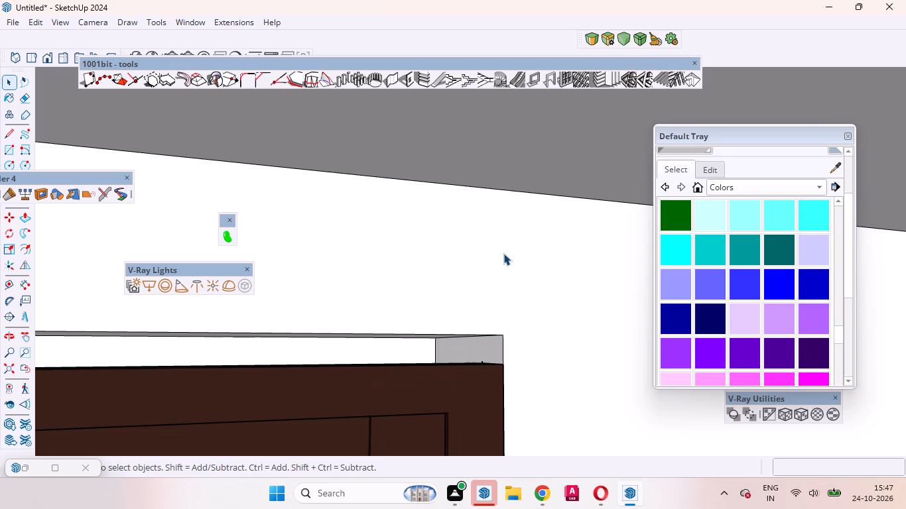
Scale the door's height by about 1.03 along the blue axis up to the underside of the new wall panel.
{"action": "scroll", "coordinate": [569, 343], "scroll_direction": "down", "scroll_amount": 9}
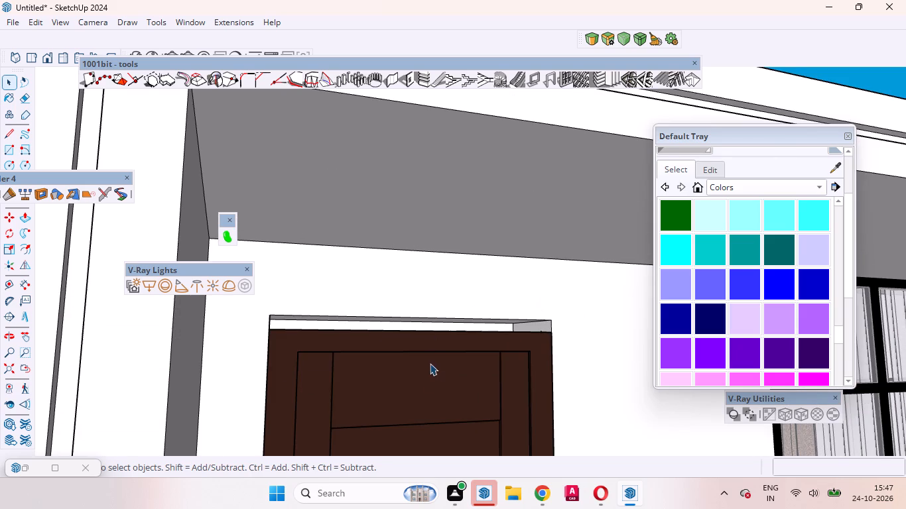
{"action": "left_click", "coordinate": [428, 377]}
{"action": "scroll", "coordinate": [421, 353], "scroll_direction": "up", "scroll_amount": 5}
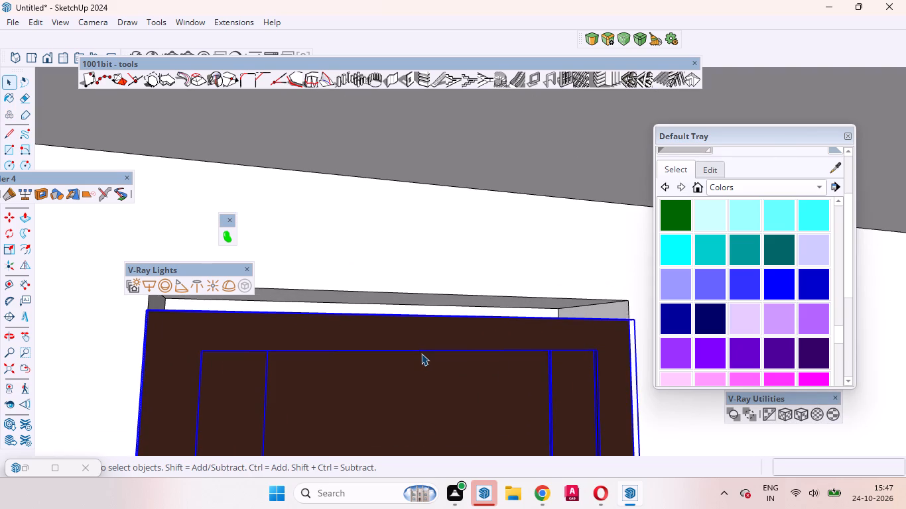
{"action": "key", "text": "s"}
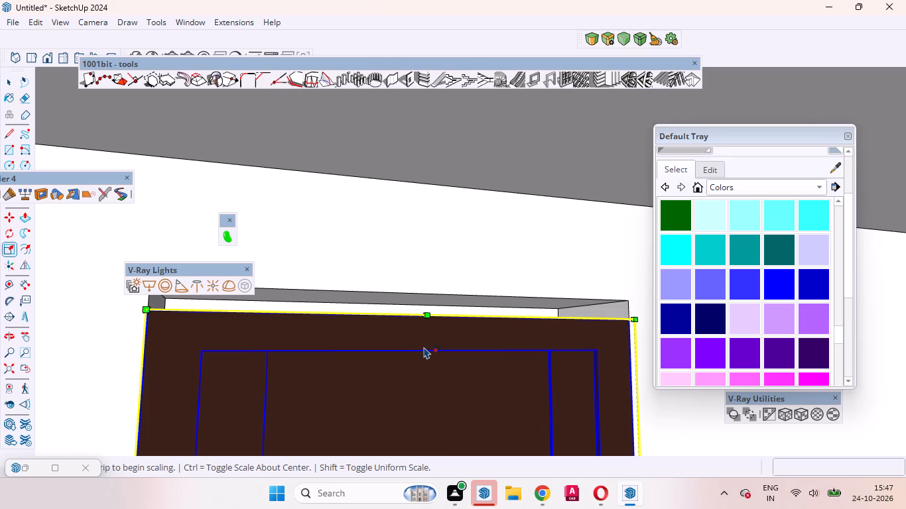
{"action": "scroll", "coordinate": [408, 319], "scroll_direction": "up", "scroll_amount": 4}
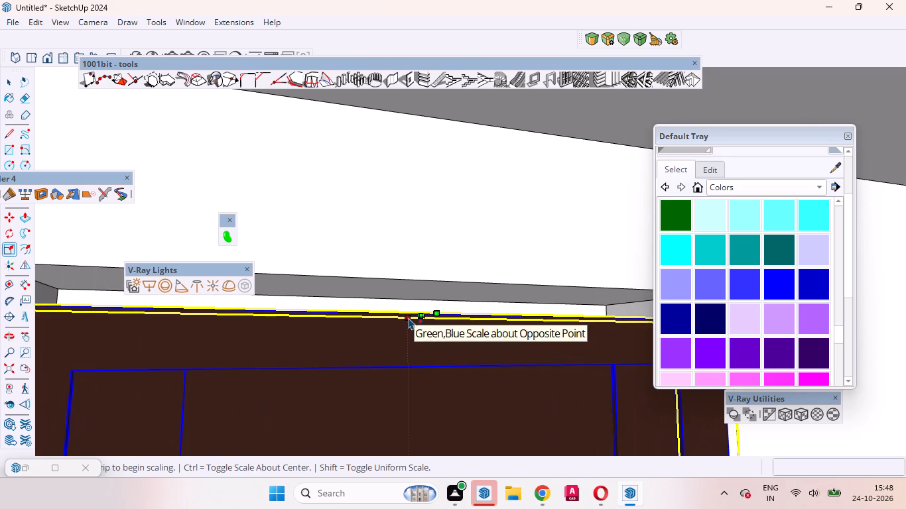
{"action": "left_click", "coordinate": [422, 312]}
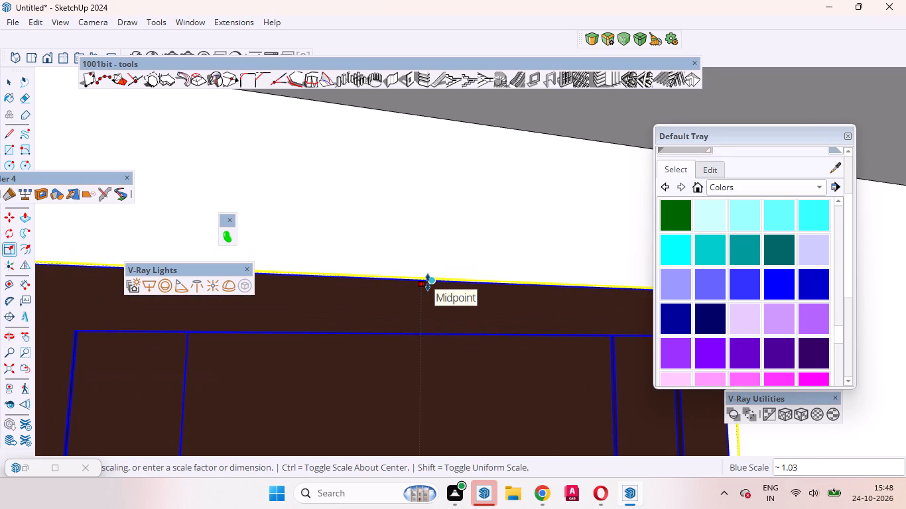
{"action": "left_click", "coordinate": [428, 282]}
{"action": "scroll", "coordinate": [432, 260], "scroll_direction": "down", "scroll_amount": 10}
{"action": "middle_click_drag", "start_coordinate": [383, 286], "coordinate": [326, 317]}
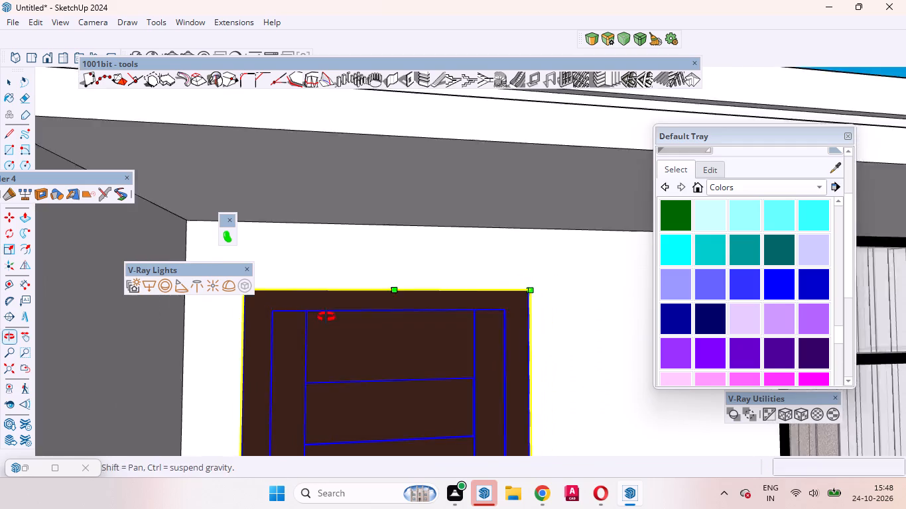
{"action": "middle_click_drag", "start_coordinate": [326, 317], "coordinate": [326, 317]}
{"action": "scroll", "coordinate": [357, 298], "scroll_direction": "down", "scroll_amount": 14}
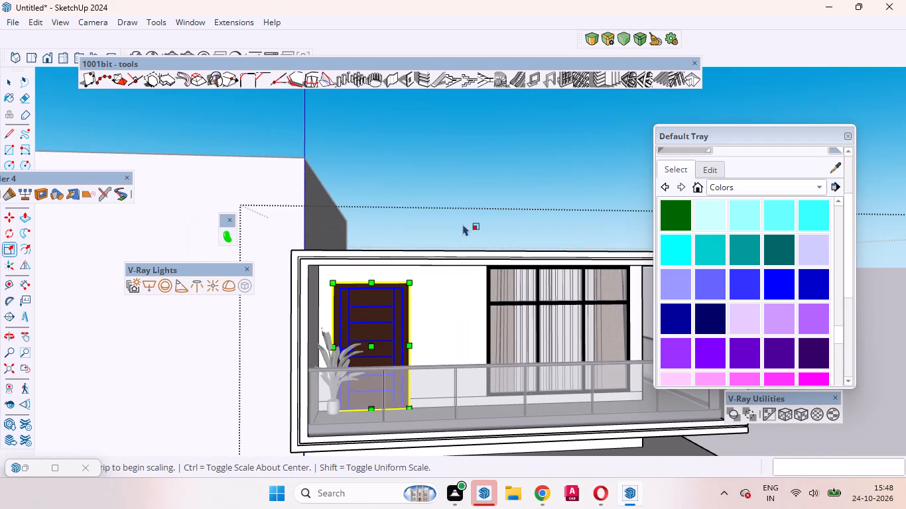
{"action": "key", "text": "space"}
{"action": "left_click", "coordinate": [492, 213]}
Move the balcony door 1 7/8" back into the recess along the green axis.
{"action": "scroll", "coordinate": [322, 302], "scroll_direction": "up", "scroll_amount": 3}
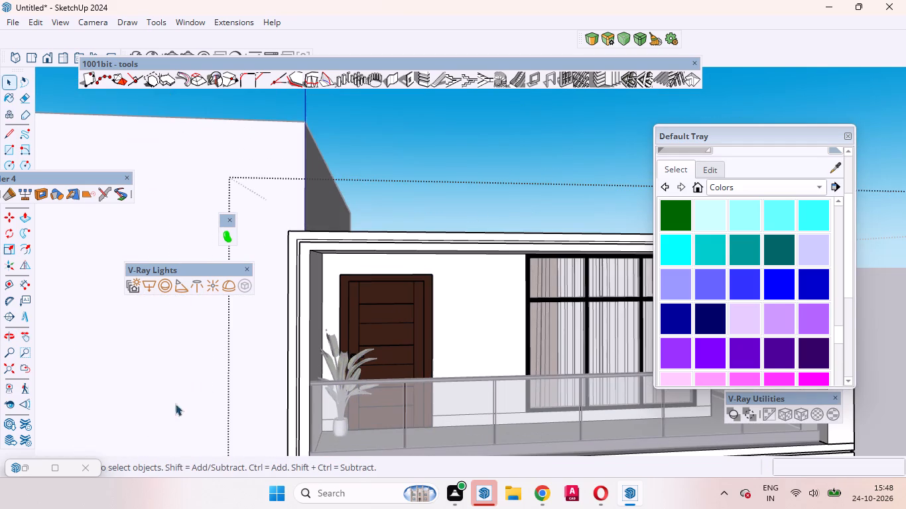
{"action": "scroll", "coordinate": [382, 415], "scroll_direction": "down", "scroll_amount": 5}
{"action": "middle_click_drag", "start_coordinate": [411, 374], "coordinate": [319, 477]}
{"action": "scroll", "coordinate": [336, 453], "scroll_direction": "up", "scroll_amount": 4}
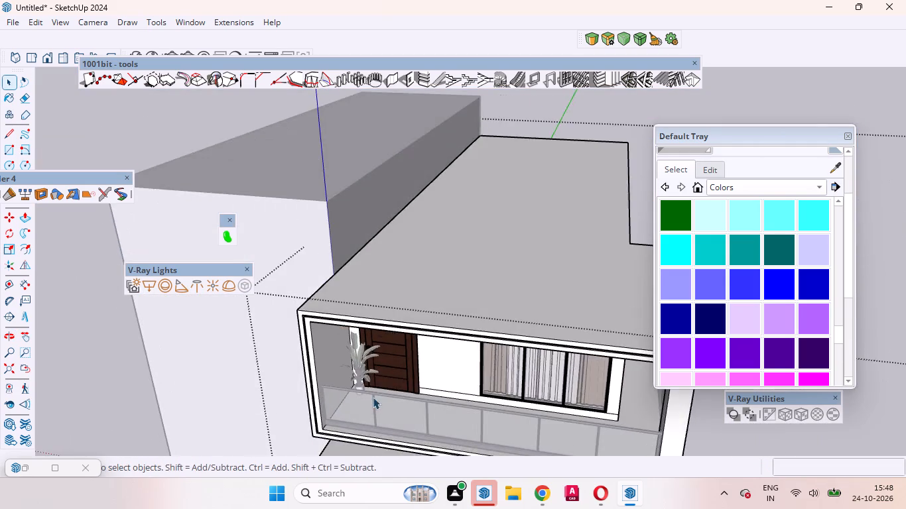
{"action": "scroll", "coordinate": [373, 397], "scroll_direction": "up", "scroll_amount": 9}
{"action": "middle_click_drag", "start_coordinate": [425, 393], "coordinate": [382, 425]}
{"action": "scroll", "coordinate": [404, 396], "scroll_direction": "up", "scroll_amount": 9}
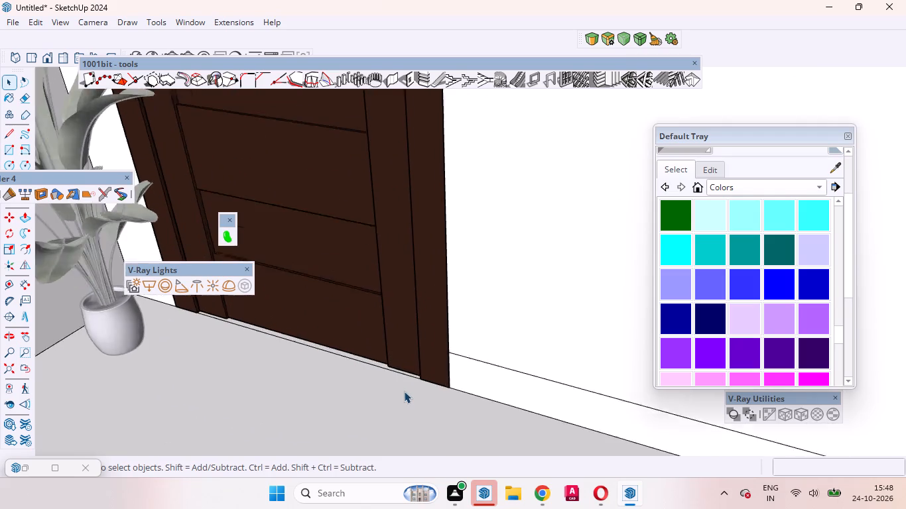
{"action": "left_click", "coordinate": [430, 356]}
{"action": "key", "text": "m"}
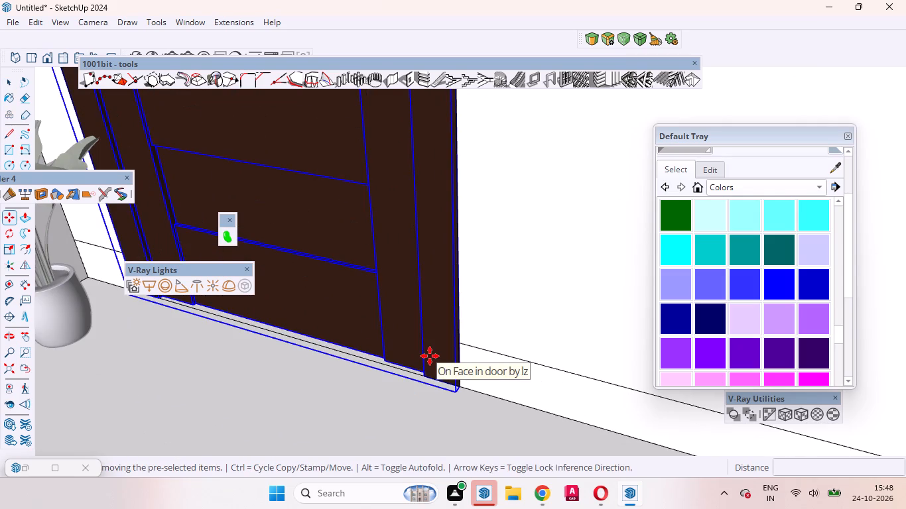
{"action": "left_click", "coordinate": [309, 426]}
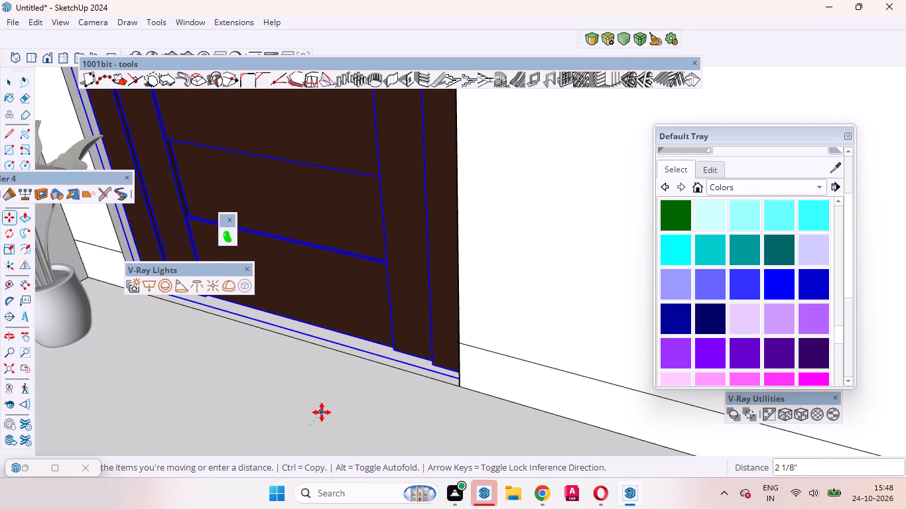
{"action": "left_click", "coordinate": [320, 414]}
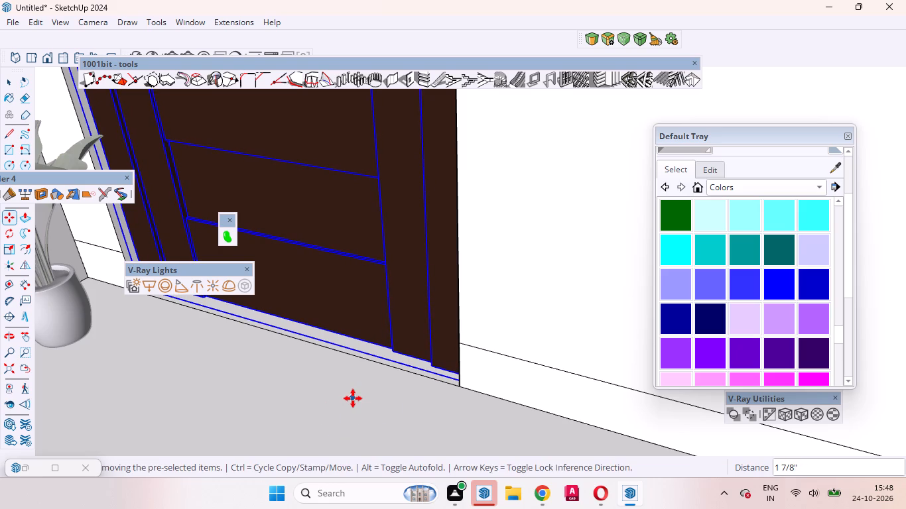
{"action": "key", "text": "space"}
Deselect the balcony door and exit the group being edited, returning to the whole house model.
{"action": "scroll", "coordinate": [387, 396], "scroll_direction": "down", "scroll_amount": 10}
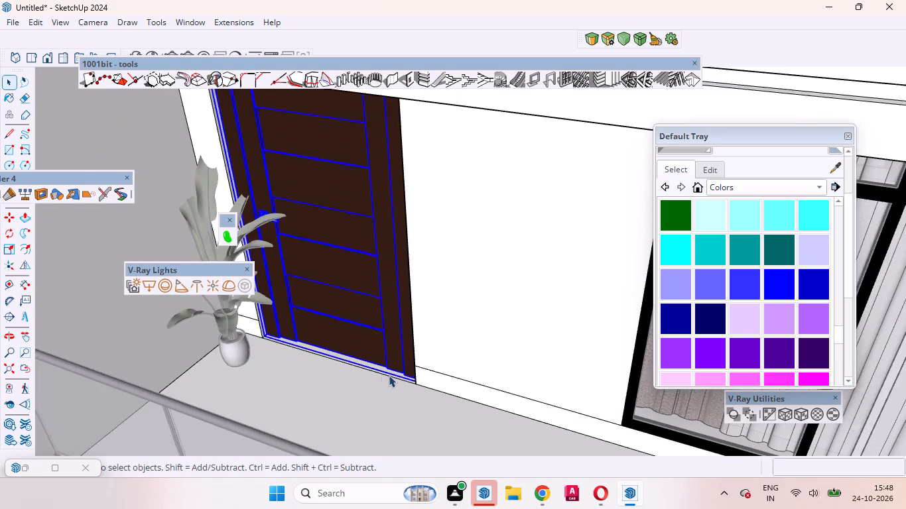
{"action": "middle_click_drag", "start_coordinate": [399, 381], "coordinate": [458, 300]}
{"action": "scroll", "coordinate": [464, 284], "scroll_direction": "up", "scroll_amount": 1}
{"action": "scroll", "coordinate": [465, 287], "scroll_direction": "down", "scroll_amount": 8}
{"action": "scroll", "coordinate": [391, 314], "scroll_direction": "down", "scroll_amount": 2}
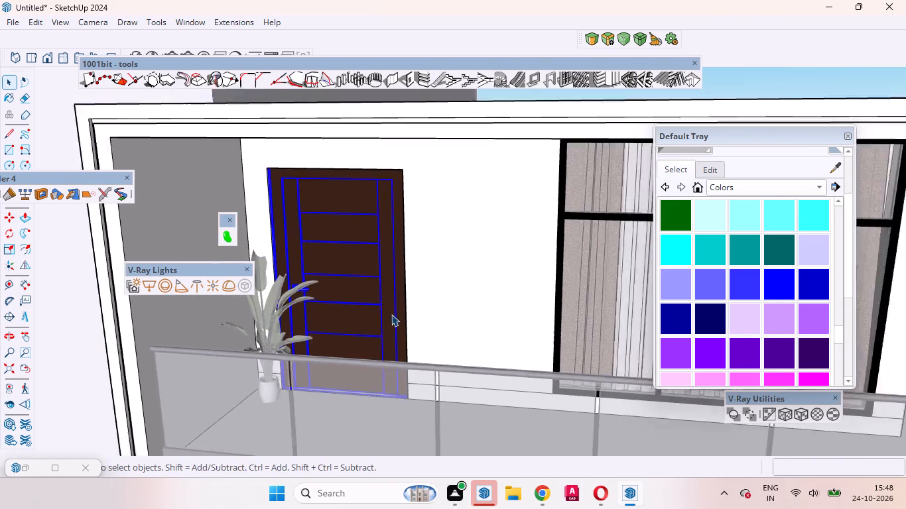
{"action": "scroll", "coordinate": [391, 314], "scroll_direction": "down", "scroll_amount": 12}
{"action": "left_click", "coordinate": [625, 232]}
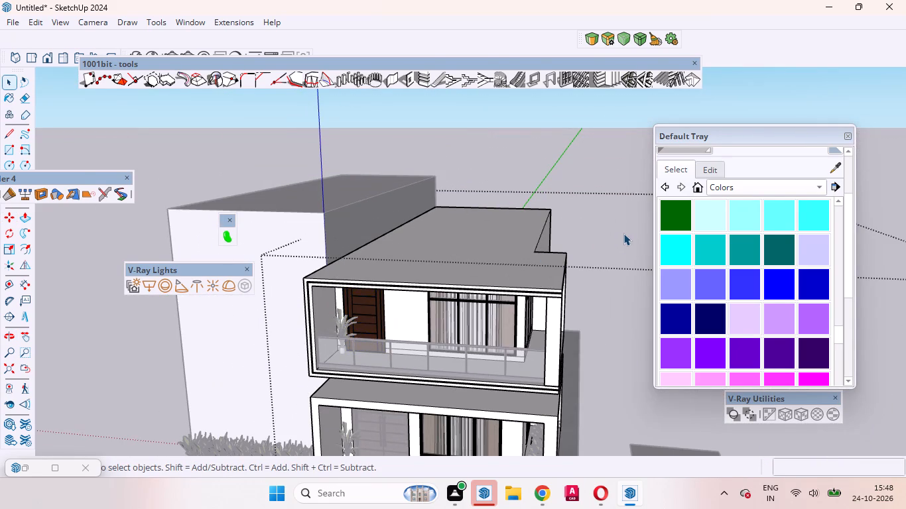
{"action": "scroll", "coordinate": [556, 275], "scroll_direction": "up", "scroll_amount": 4}
{"action": "middle_click_drag", "start_coordinate": [558, 285], "coordinate": [538, 205]}
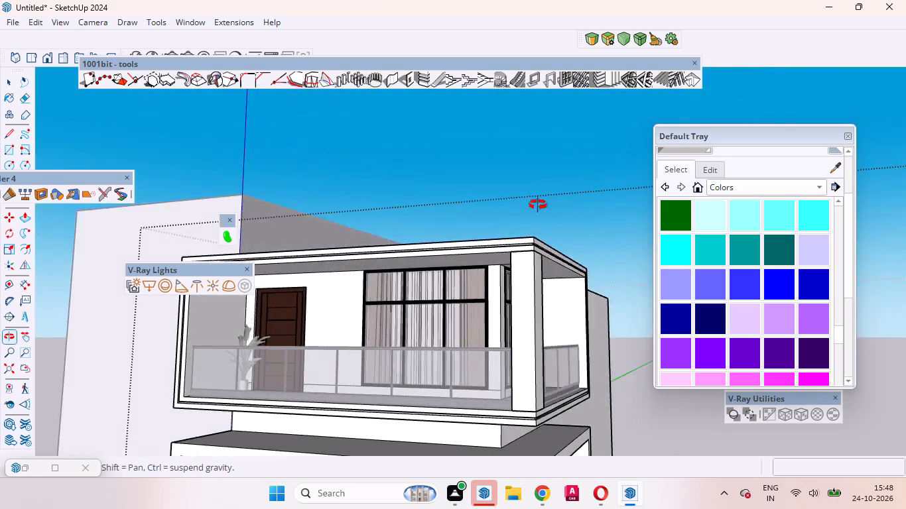
{"action": "middle_click_drag", "start_coordinate": [538, 205], "coordinate": [604, 332]}
{"action": "scroll", "coordinate": [596, 336], "scroll_direction": "up", "scroll_amount": 1}
{"action": "scroll", "coordinate": [467, 341], "scroll_direction": "down", "scroll_amount": 9}
{"action": "scroll", "coordinate": [460, 260], "scroll_direction": "down", "scroll_amount": 8}
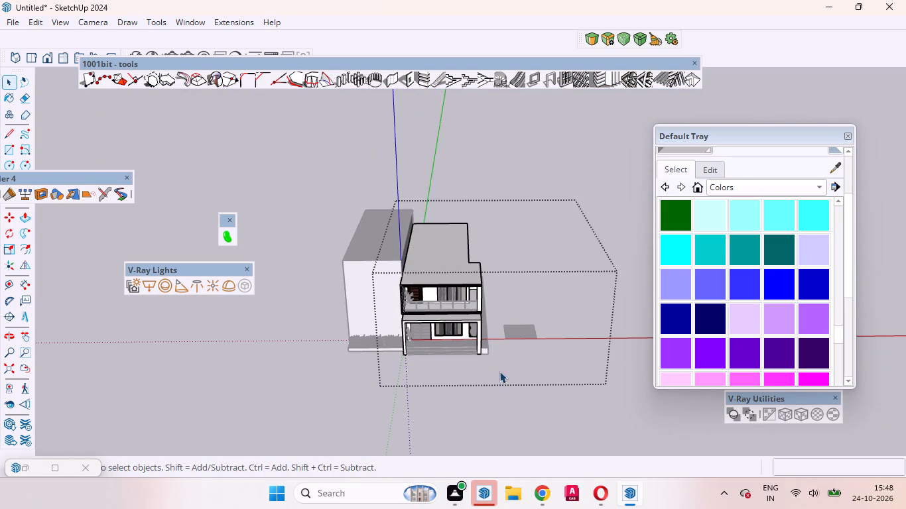
{"action": "double_click", "coordinate": [502, 373]}
{"action": "left_click", "coordinate": [529, 355]}
{"action": "double_click", "coordinate": [558, 281]}
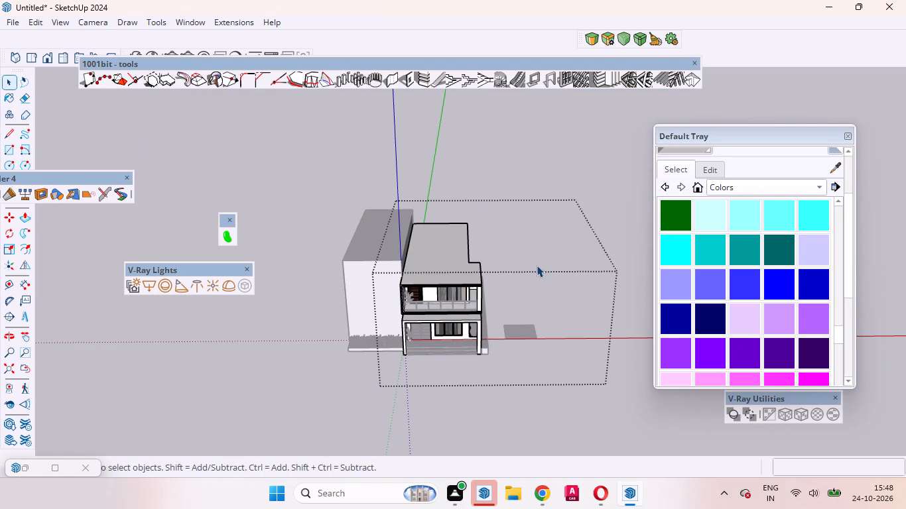
{"action": "left_click", "coordinate": [530, 262]}
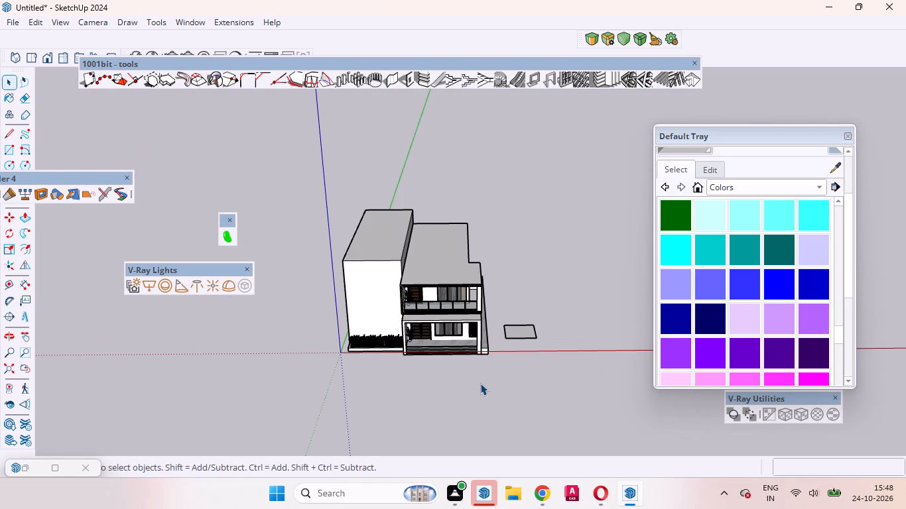
{"action": "left_click", "coordinate": [575, 290]}
Sample the lz-doorbrown material from the upper balcony door.
{"action": "scroll", "coordinate": [462, 282], "scroll_direction": "up", "scroll_amount": 3}
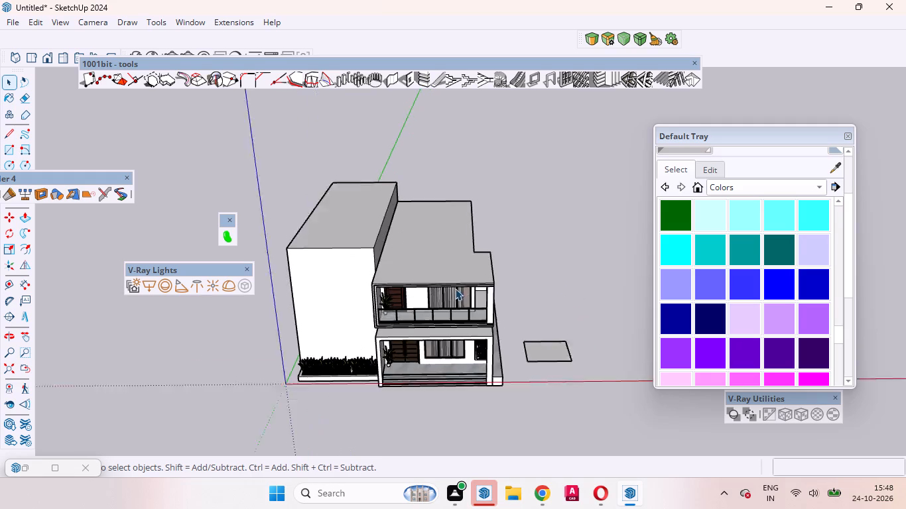
{"action": "scroll", "coordinate": [455, 288], "scroll_direction": "up", "scroll_amount": 10}
{"action": "scroll", "coordinate": [435, 296], "scroll_direction": "down", "scroll_amount": 5}
{"action": "middle_click_drag", "start_coordinate": [400, 290], "coordinate": [378, 223]}
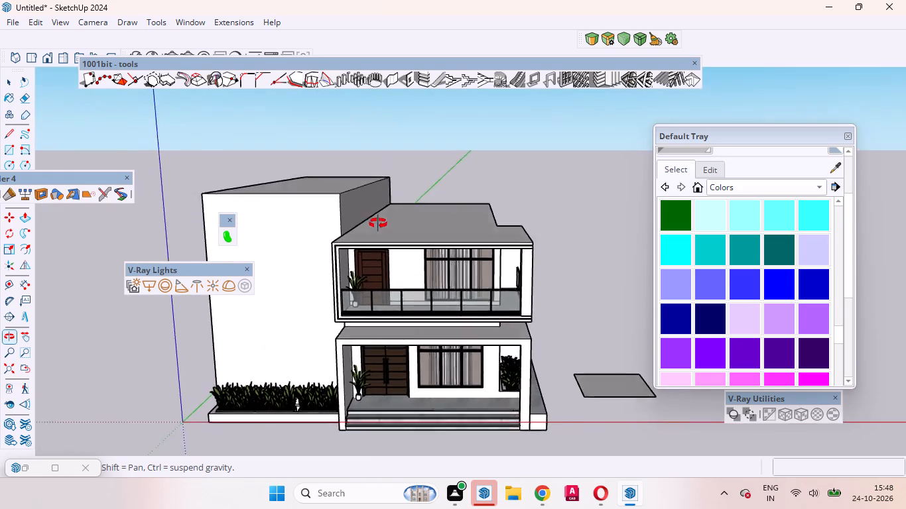
{"action": "middle_click_drag", "start_coordinate": [378, 223], "coordinate": [321, 213]}
{"action": "scroll", "coordinate": [389, 250], "scroll_direction": "up", "scroll_amount": 9}
{"action": "scroll", "coordinate": [390, 266], "scroll_direction": "down", "scroll_amount": 5}
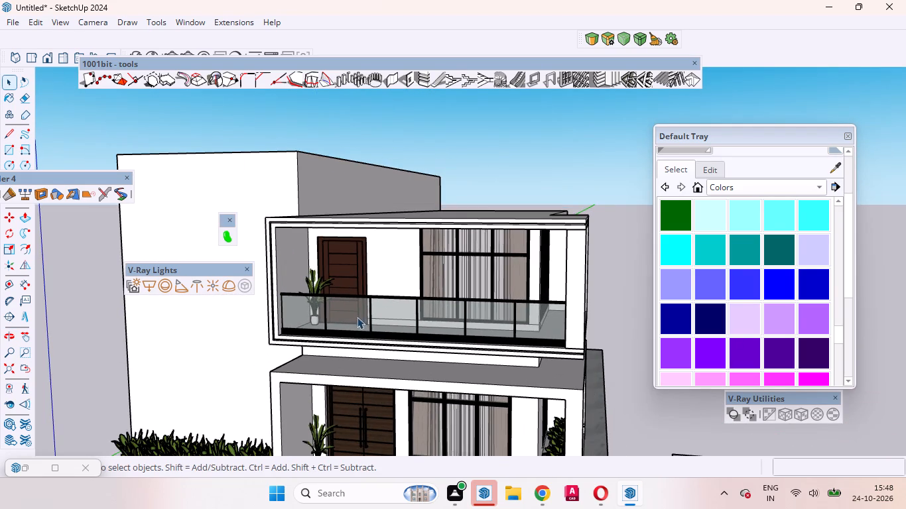
{"action": "scroll", "coordinate": [821, 196], "scroll_direction": "up", "scroll_amount": 4}
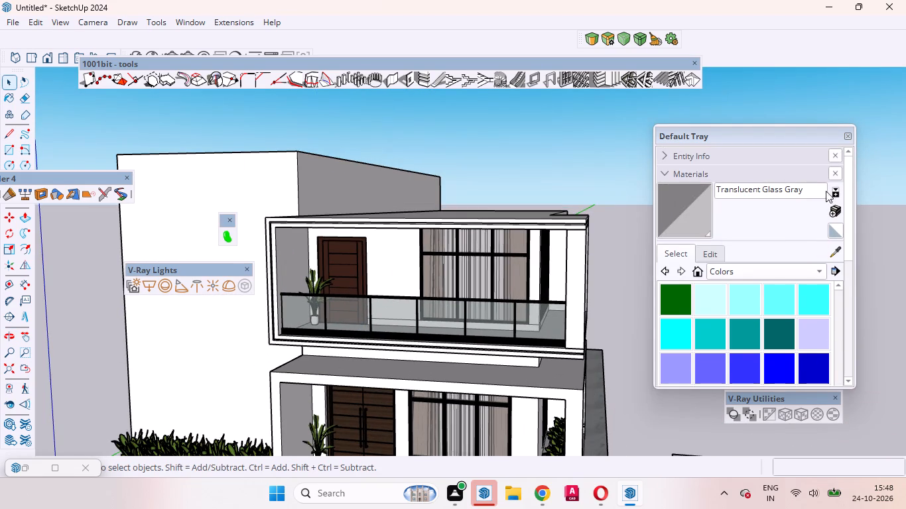
{"action": "left_click", "coordinate": [837, 251]}
{"action": "scroll", "coordinate": [361, 276], "scroll_direction": "up", "scroll_amount": 6}
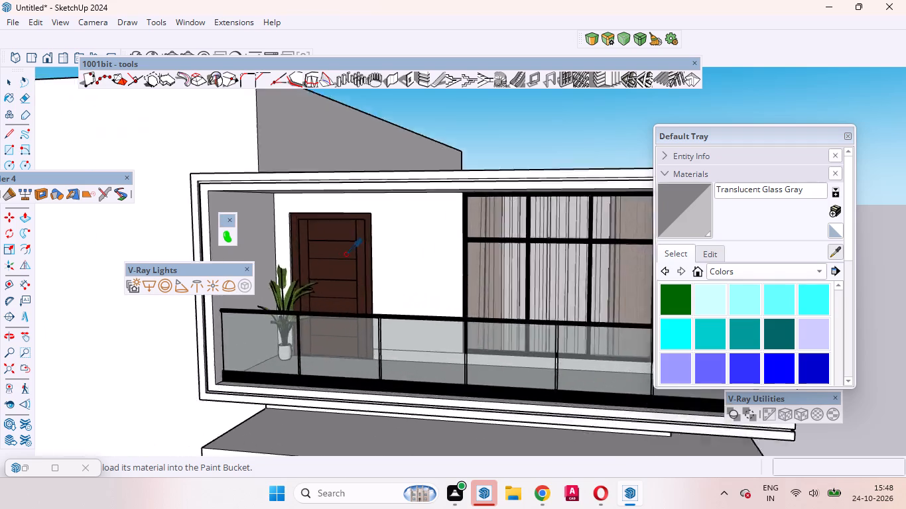
{"action": "scroll", "coordinate": [346, 254], "scroll_direction": "up", "scroll_amount": 14}
{"action": "left_click", "coordinate": [336, 245]}
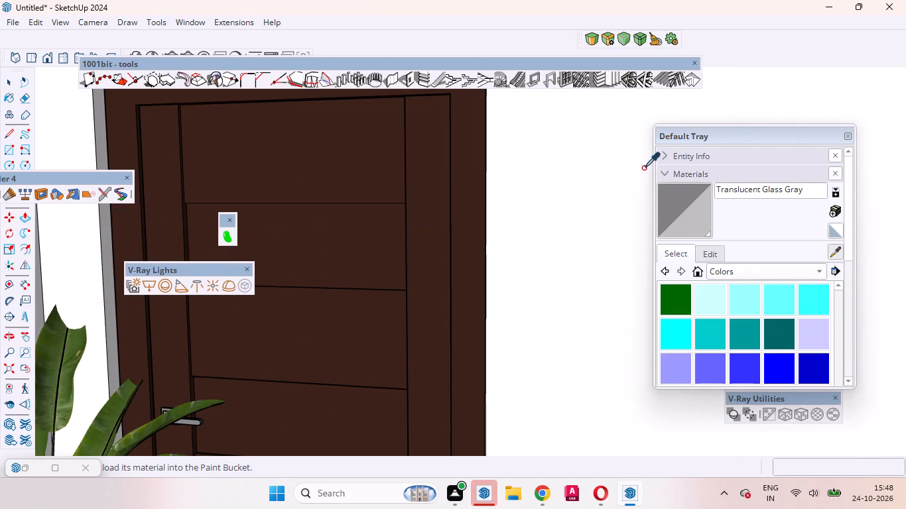
{"action": "scroll", "coordinate": [680, 201], "scroll_direction": "up", "scroll_amount": 2}
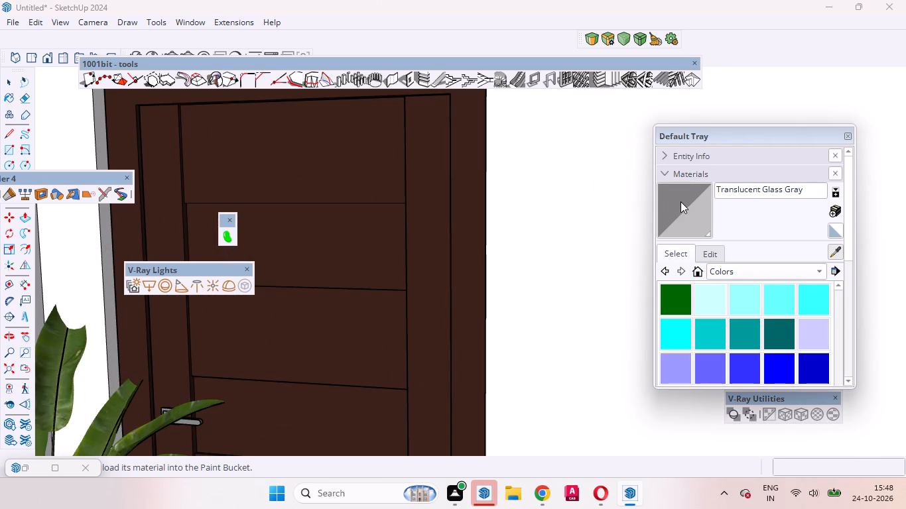
{"action": "scroll", "coordinate": [680, 201], "scroll_direction": "up", "scroll_amount": 11}
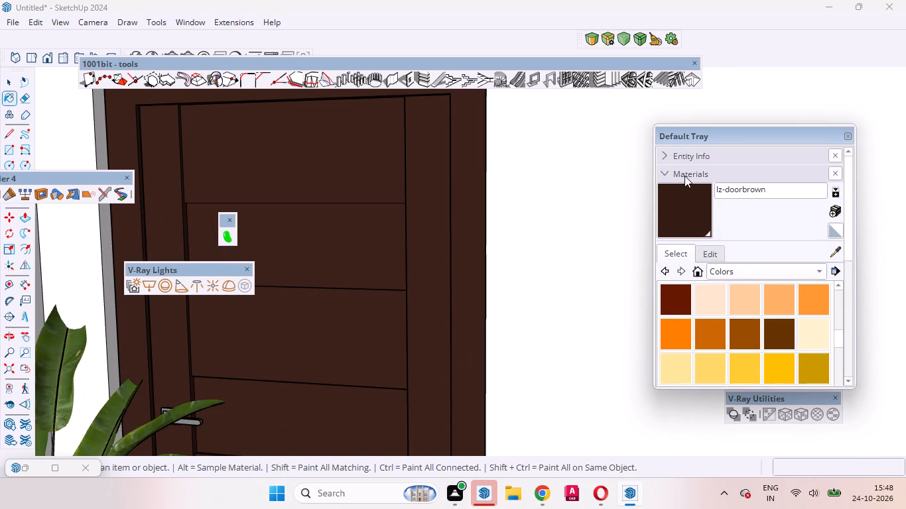
{"action": "scroll", "coordinate": [684, 176], "scroll_direction": "up", "scroll_amount": 2}
{"action": "scroll", "coordinate": [641, 241], "scroll_direction": "down", "scroll_amount": 14}
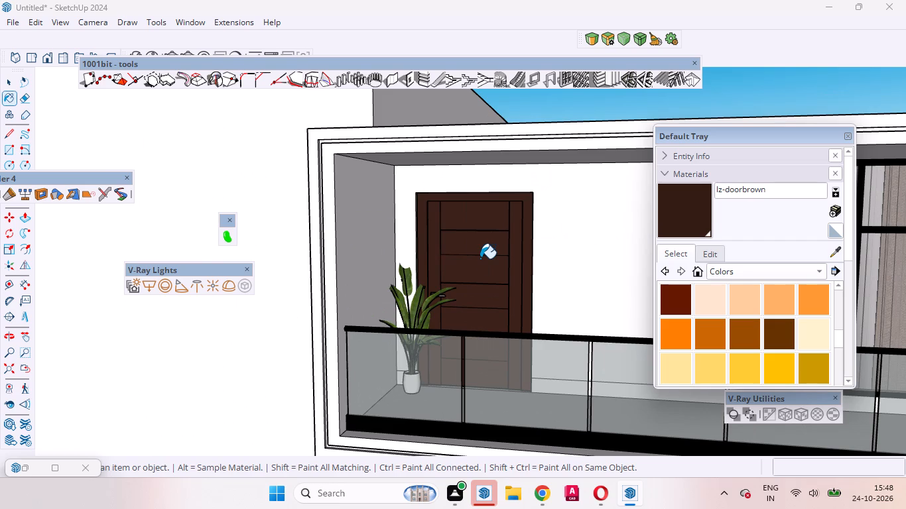
{"action": "key", "text": "space"}
Paint the panels of the ground-floor double entrance door with the lz-doorbrown material, inside the door's nested group.
{"action": "scroll", "coordinate": [475, 235], "scroll_direction": "down", "scroll_amount": 10}
{"action": "scroll", "coordinate": [434, 381], "scroll_direction": "up", "scroll_amount": 6}
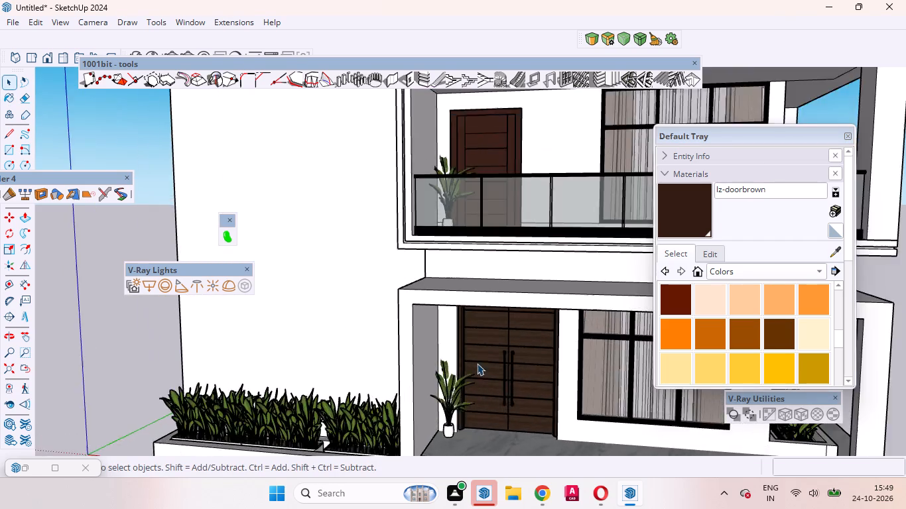
{"action": "scroll", "coordinate": [477, 363], "scroll_direction": "up", "scroll_amount": 7}
{"action": "left_click", "coordinate": [489, 319]}
{"action": "triple_click", "coordinate": [489, 319]}
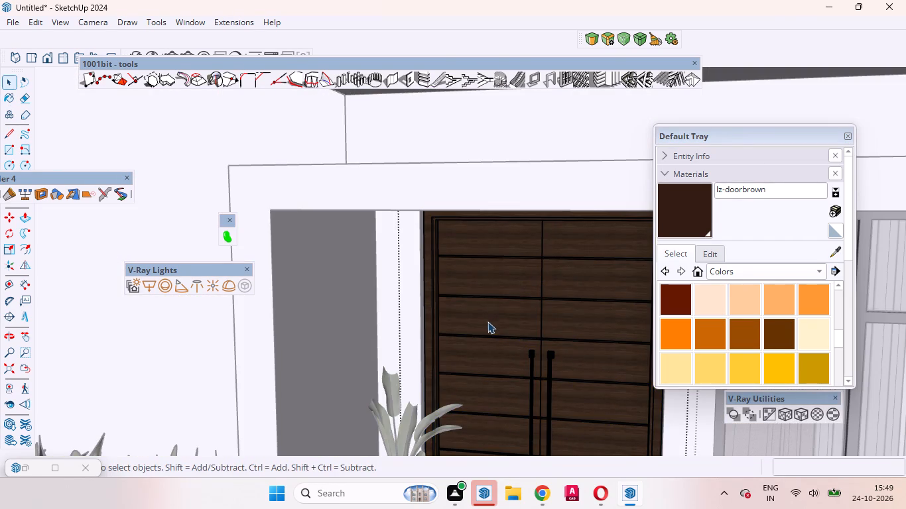
{"action": "triple_click", "coordinate": [486, 329]}
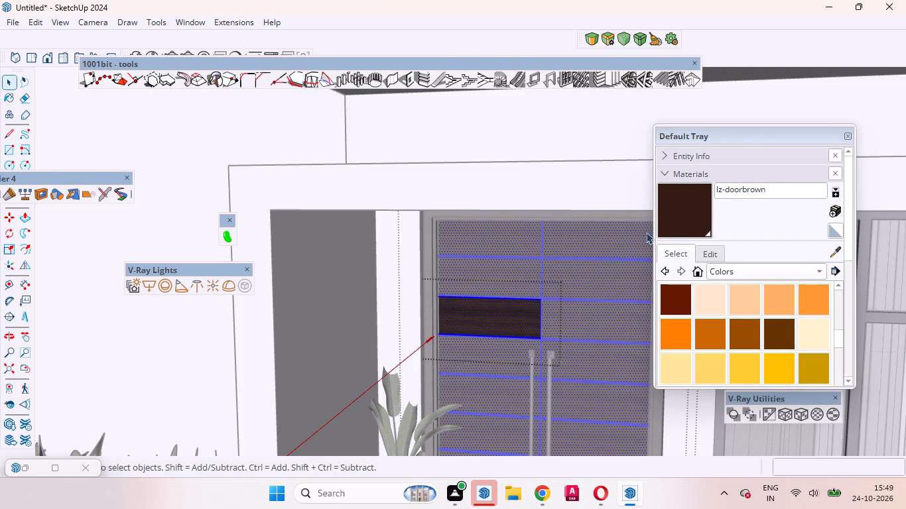
{"action": "left_click", "coordinate": [678, 216]}
{"action": "left_click", "coordinate": [483, 321]}
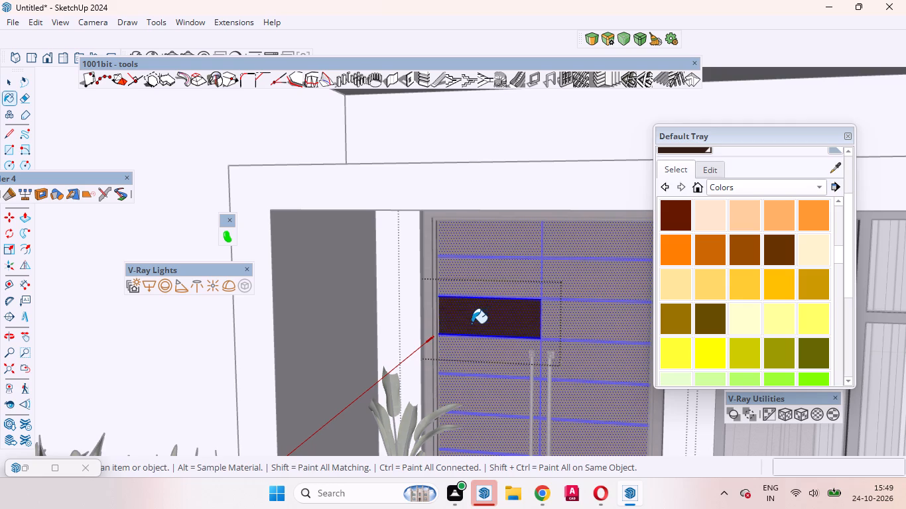
{"action": "key", "text": "space"}
Deselect the entrance door panels and exit all of its nested groups, returning to the whole model.
{"action": "scroll", "coordinate": [507, 341], "scroll_direction": "down", "scroll_amount": 2}
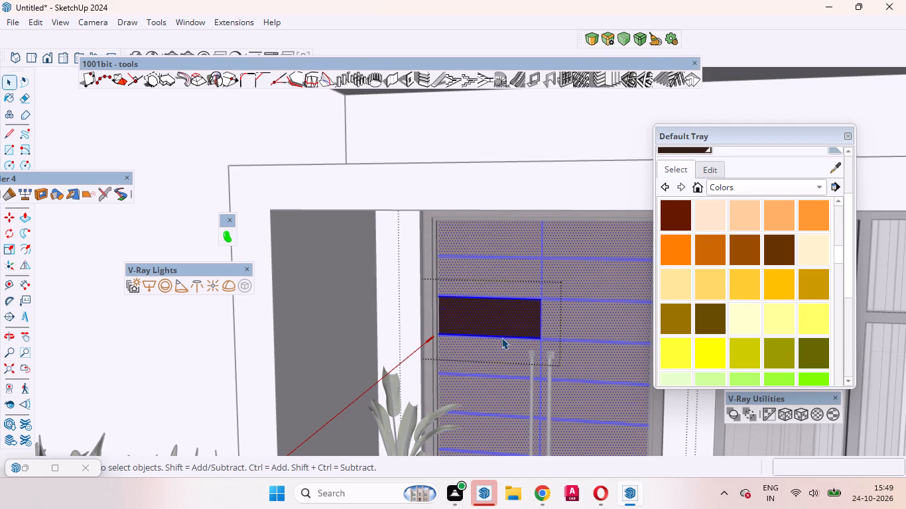
{"action": "scroll", "coordinate": [501, 337], "scroll_direction": "down", "scroll_amount": 16}
{"action": "left_click", "coordinate": [356, 395]}
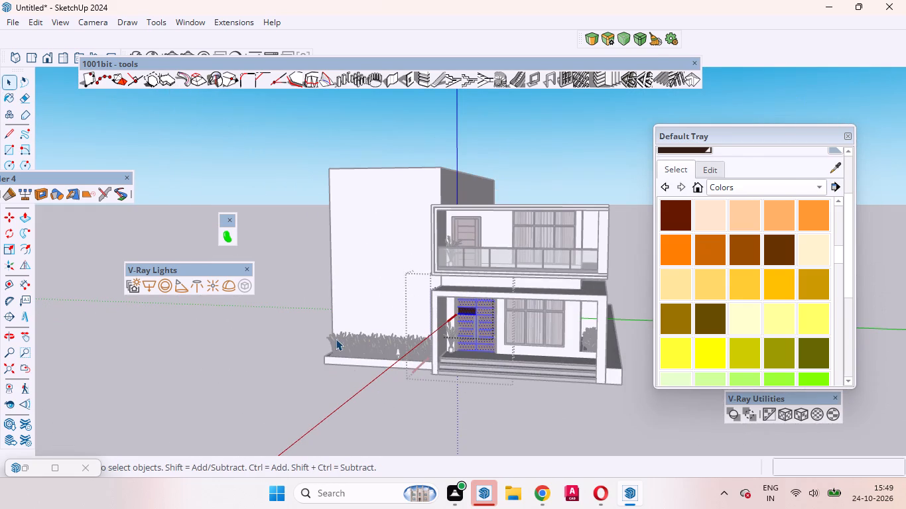
{"action": "double_click", "coordinate": [336, 339]}
{"action": "double_click", "coordinate": [261, 332]}
{"action": "triple_click", "coordinate": [260, 336]}
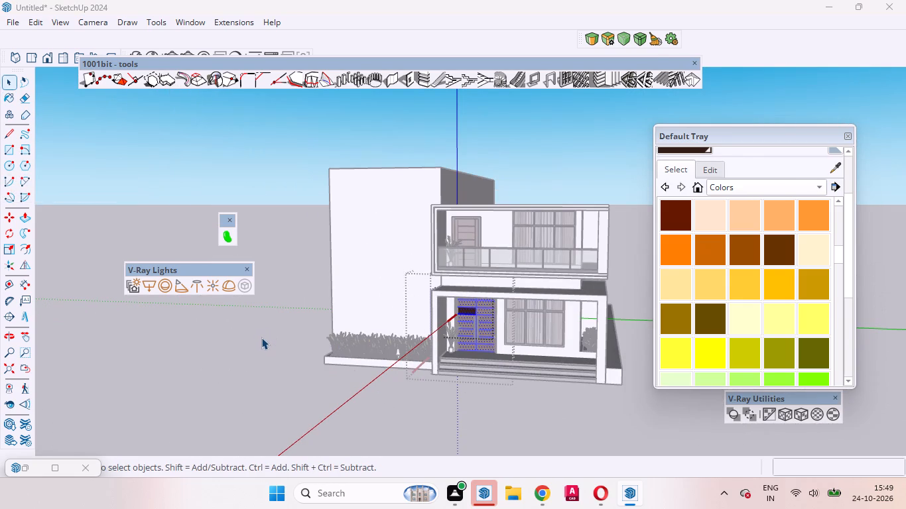
{"action": "triple_click", "coordinate": [261, 337]}
{"action": "double_click", "coordinate": [263, 337]}
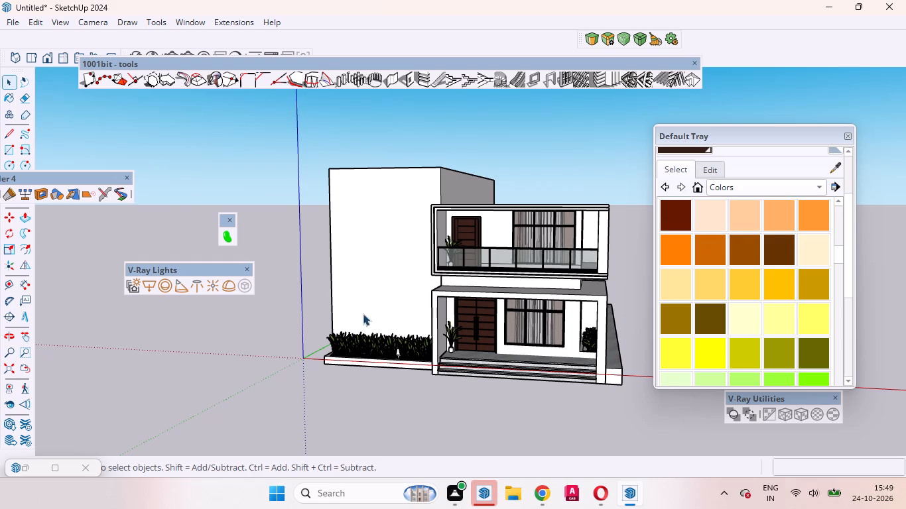
Sample the marble material from the ground-floor porch floor.
{"action": "scroll", "coordinate": [551, 305], "scroll_direction": "up", "scroll_amount": 9}
{"action": "middle_click_drag", "start_coordinate": [553, 317], "coordinate": [376, 422]}
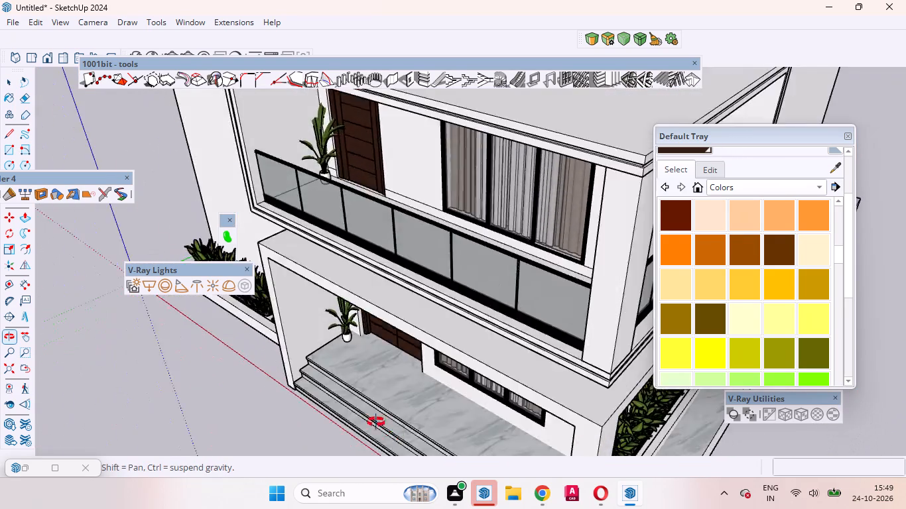
{"action": "middle_click_drag", "start_coordinate": [376, 422], "coordinate": [531, 424]}
{"action": "scroll", "coordinate": [391, 294], "scroll_direction": "down", "scroll_amount": 4}
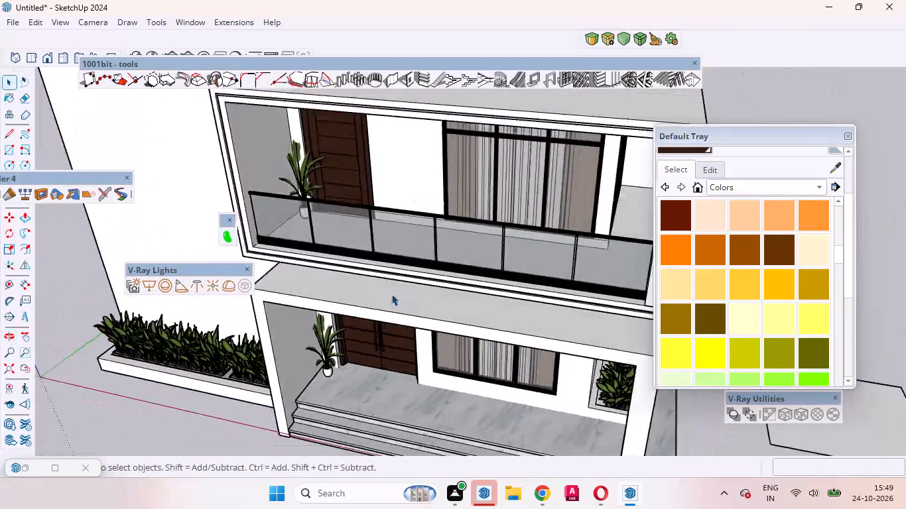
{"action": "scroll", "coordinate": [391, 294], "scroll_direction": "down", "scroll_amount": 7}
{"action": "middle_click_drag", "start_coordinate": [413, 318], "coordinate": [434, 395]}
{"action": "scroll", "coordinate": [487, 337], "scroll_direction": "up", "scroll_amount": 2}
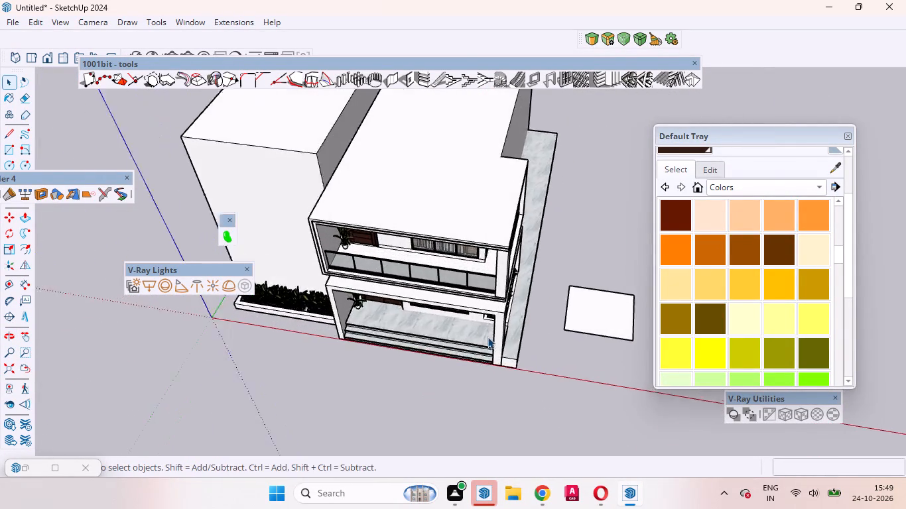
{"action": "scroll", "coordinate": [487, 337], "scroll_direction": "up", "scroll_amount": 8}
{"action": "left_click", "coordinate": [835, 174]}
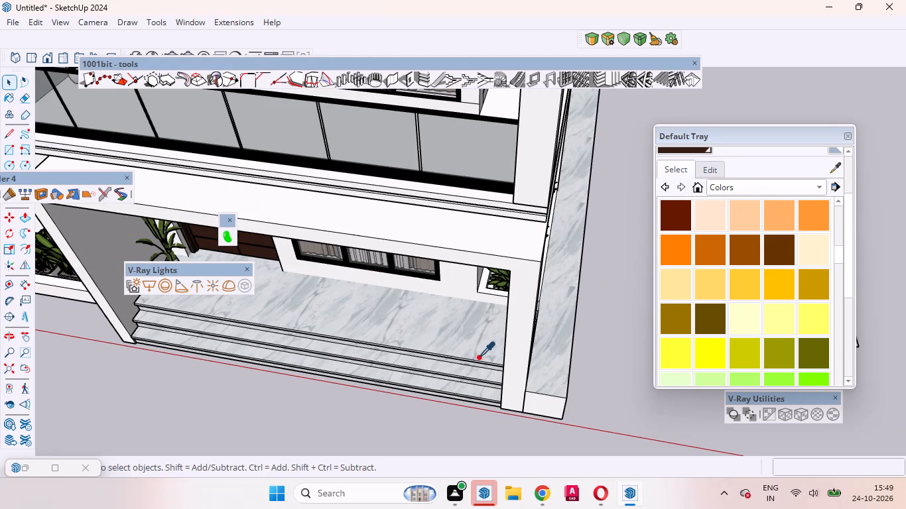
{"action": "left_click", "coordinate": [411, 317]}
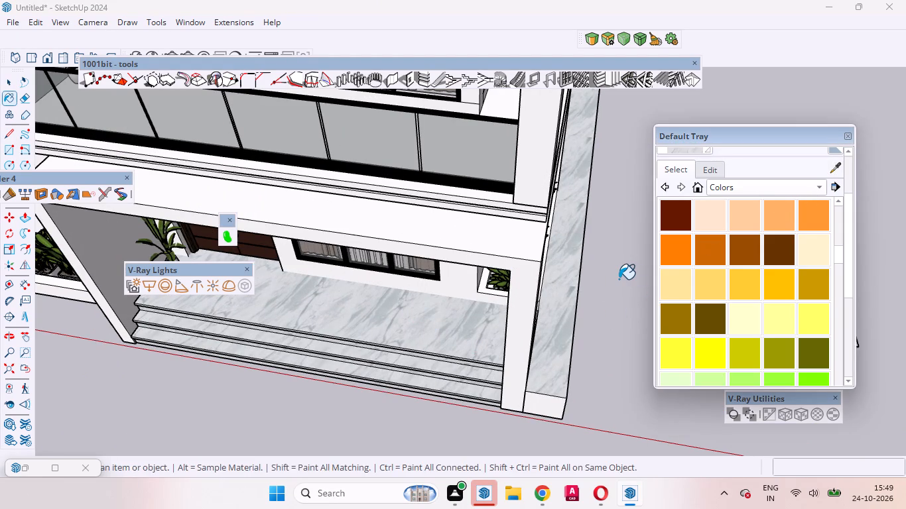
Paint the upper balcony floor with the sampled PEARL-GREY-Tranche-1-4K marble material, inside the upper storey's group.
{"action": "key", "text": "space"}
{"action": "scroll", "coordinate": [597, 290], "scroll_direction": "down", "scroll_amount": 5}
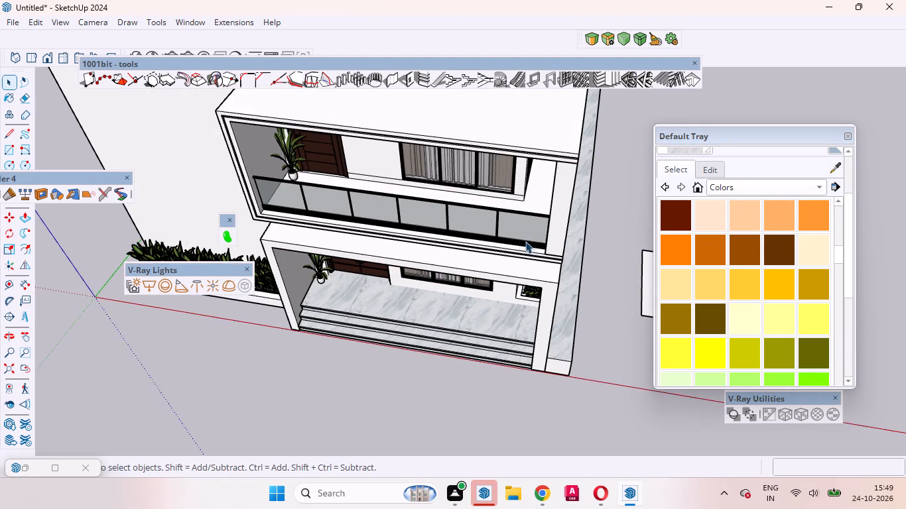
{"action": "scroll", "coordinate": [517, 226], "scroll_direction": "up", "scroll_amount": 9}
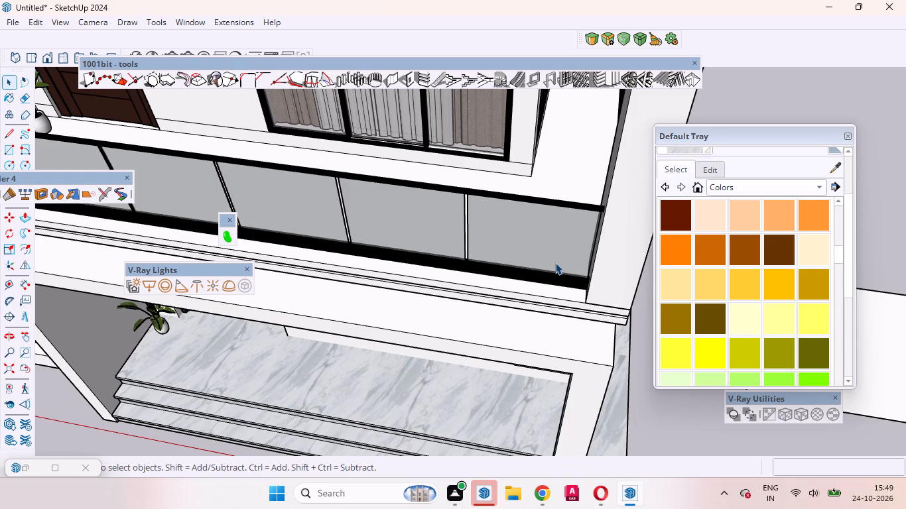
{"action": "scroll", "coordinate": [417, 264], "scroll_direction": "down", "scroll_amount": 3}
{"action": "middle_click_drag", "start_coordinate": [430, 245], "coordinate": [424, 255]}
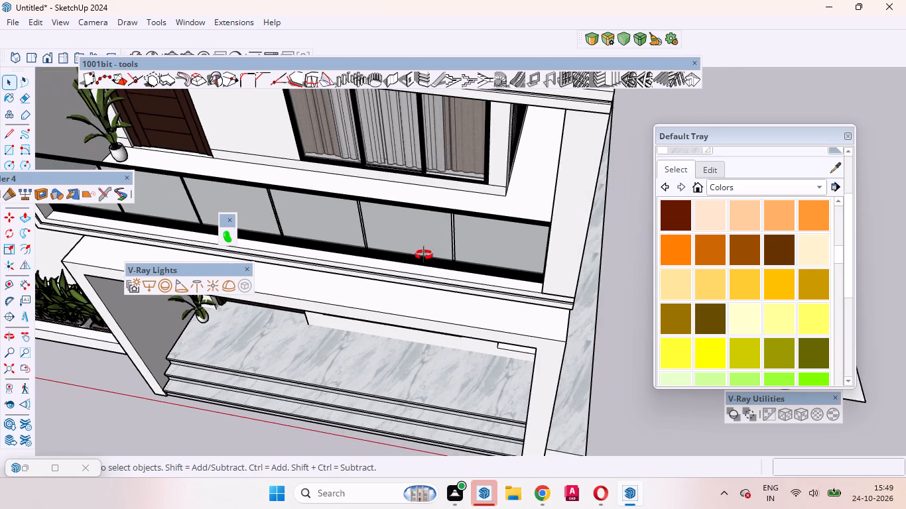
{"action": "middle_click_drag", "start_coordinate": [424, 255], "coordinate": [347, 347]}
{"action": "scroll", "coordinate": [334, 351], "scroll_direction": "down", "scroll_amount": 4}
{"action": "middle_click_drag", "start_coordinate": [350, 371], "coordinate": [334, 292]}
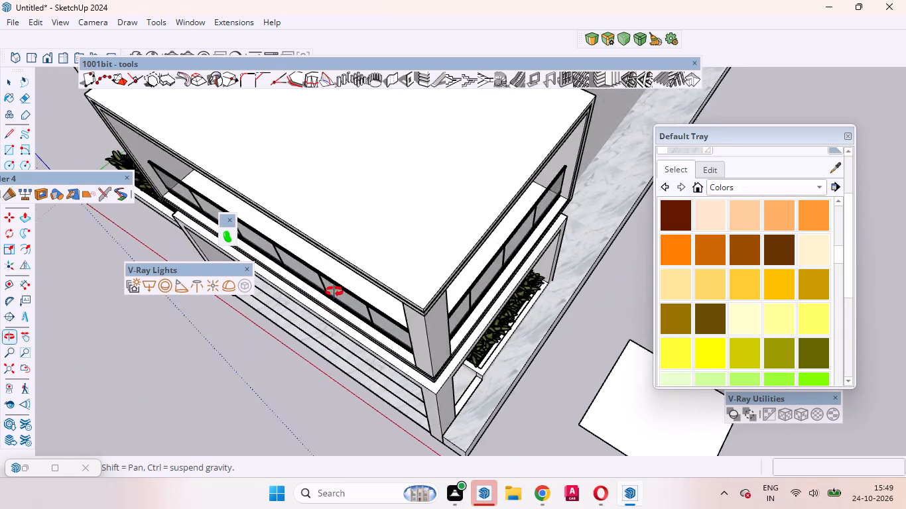
{"action": "middle_click_drag", "start_coordinate": [334, 292], "coordinate": [334, 260]}
{"action": "scroll", "coordinate": [417, 262], "scroll_direction": "up", "scroll_amount": 4}
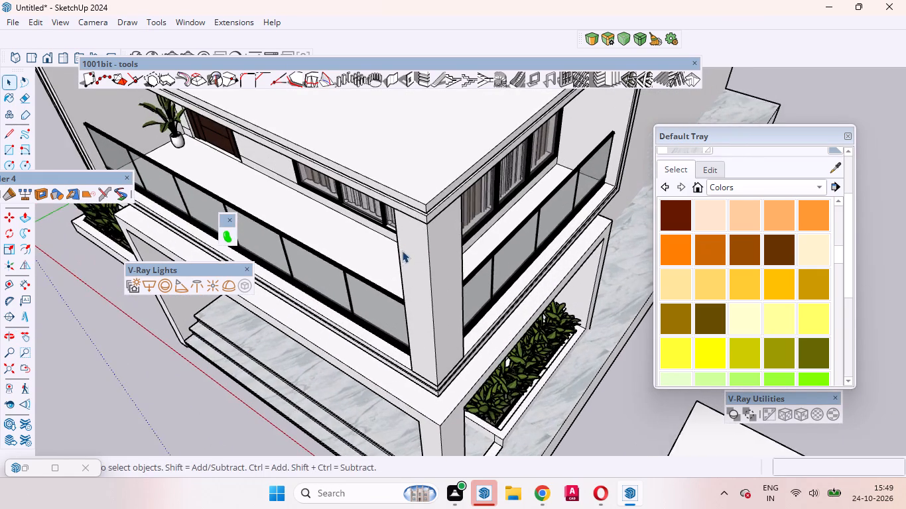
{"action": "scroll", "coordinate": [419, 236], "scroll_direction": "down", "scroll_amount": 4}
{"action": "middle_click_drag", "start_coordinate": [460, 282], "coordinate": [355, 348]}
{"action": "scroll", "coordinate": [514, 255], "scroll_direction": "up", "scroll_amount": 12}
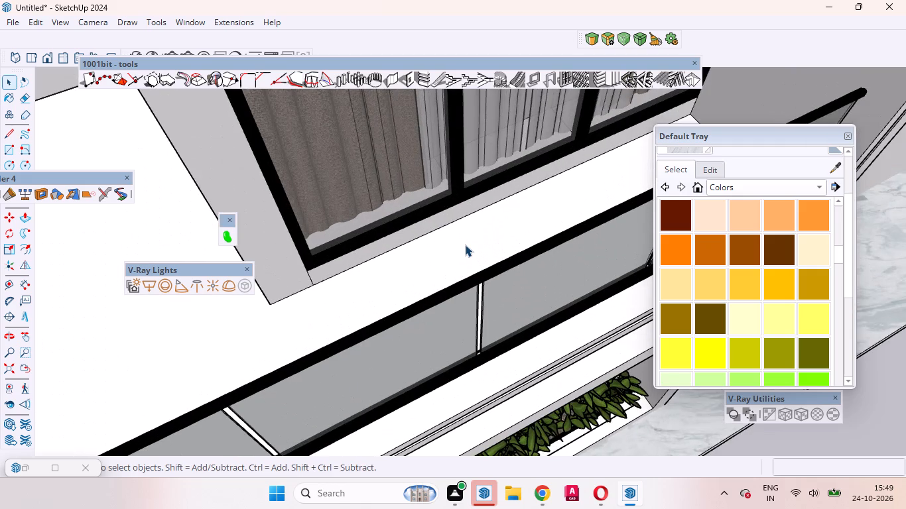
{"action": "double_click", "coordinate": [423, 254]}
{"action": "left_click", "coordinate": [421, 258]}
{"action": "left_click", "coordinate": [418, 266]}
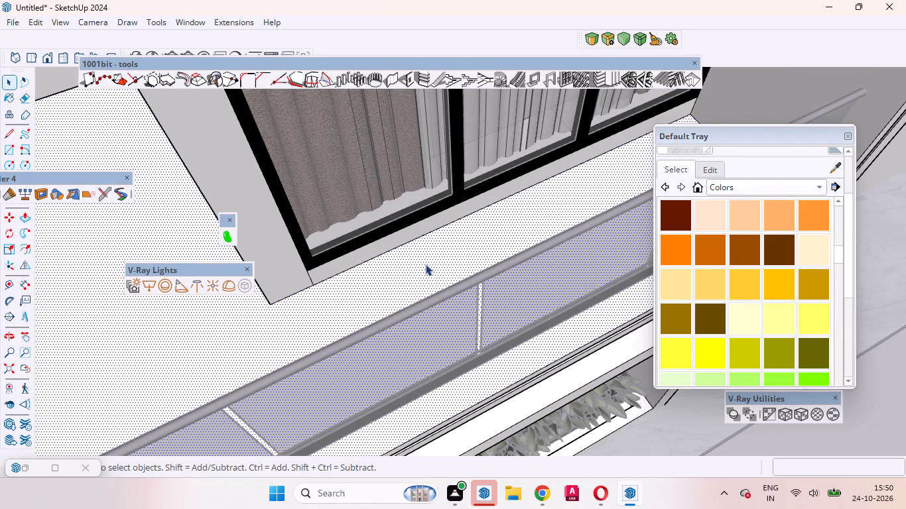
{"action": "left_click", "coordinate": [440, 262]}
{"action": "scroll", "coordinate": [533, 264], "scroll_direction": "down", "scroll_amount": 4}
{"action": "scroll", "coordinate": [781, 163], "scroll_direction": "up", "scroll_amount": 7}
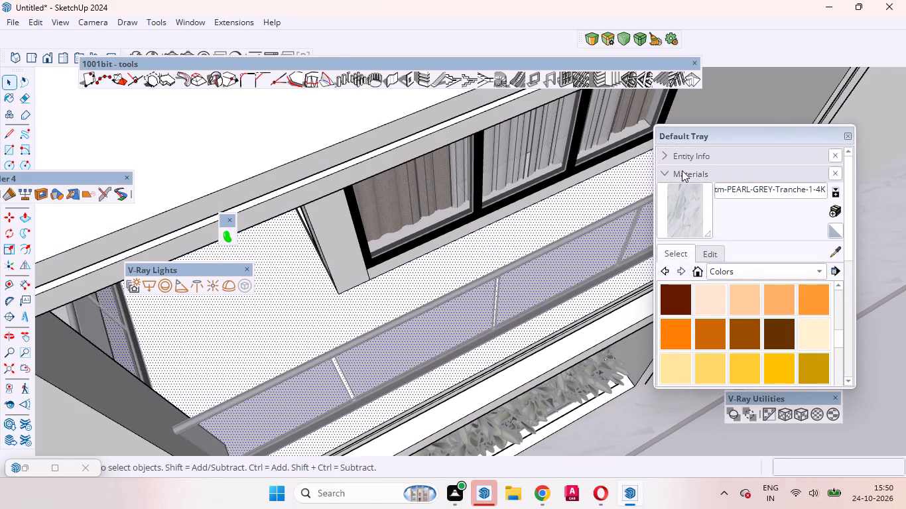
{"action": "left_click", "coordinate": [682, 201]}
{"action": "left_click", "coordinate": [486, 260]}
{"action": "scroll", "coordinate": [549, 213], "scroll_direction": "down", "scroll_amount": 3}
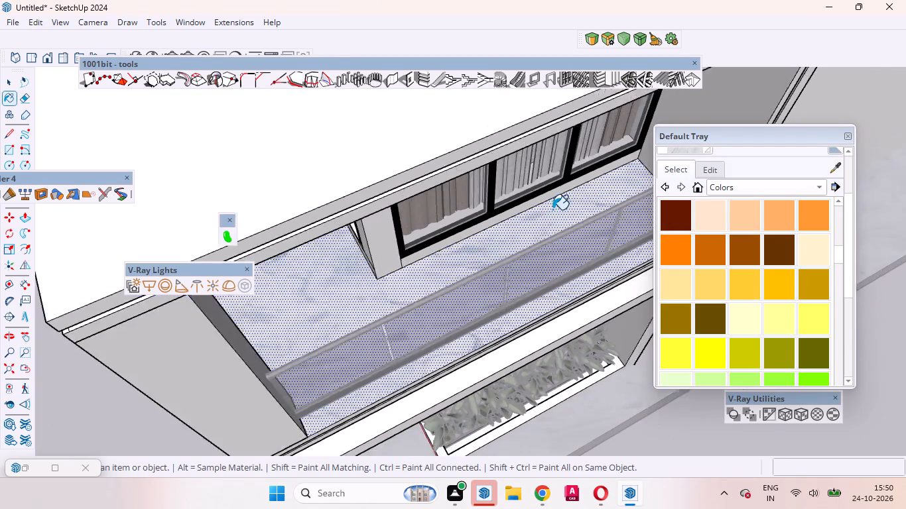
{"action": "scroll", "coordinate": [552, 209], "scroll_direction": "down", "scroll_amount": 6}
{"action": "middle_click_drag", "start_coordinate": [421, 288], "coordinate": [615, 215]}
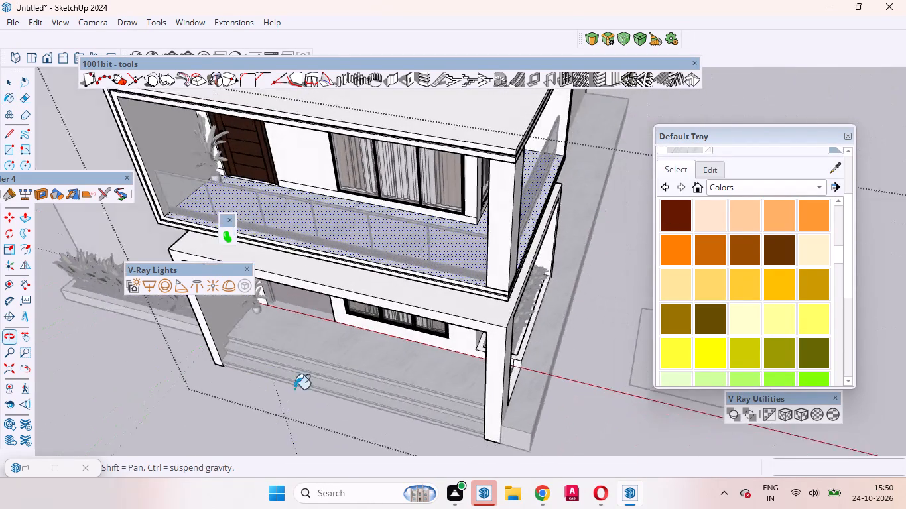
Deselect the balcony floor and exit the upper storey's group, returning to the whole model.
{"action": "key", "text": "space"}
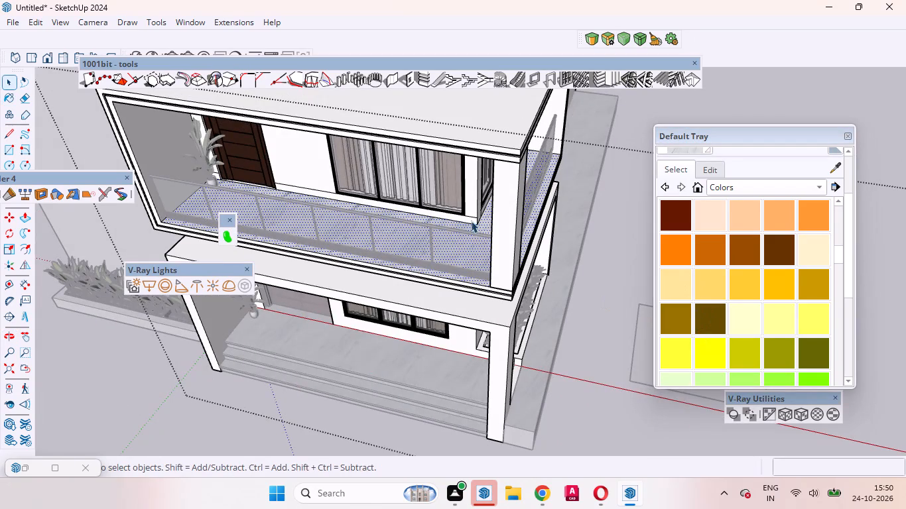
{"action": "scroll", "coordinate": [498, 299], "scroll_direction": "down", "scroll_amount": 9}
{"action": "left_click", "coordinate": [565, 400]}
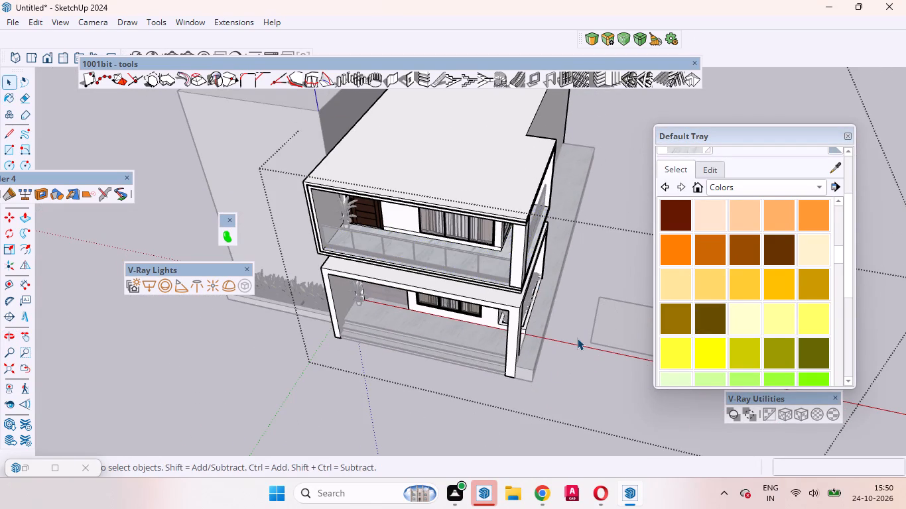
{"action": "double_click", "coordinate": [578, 333]}
Examine the balcony and entrance porch from several angles, comparing the floor and door finishes of both storeys.
{"action": "scroll", "coordinate": [445, 276], "scroll_direction": "up", "scroll_amount": 9}
{"action": "middle_click_drag", "start_coordinate": [430, 357], "coordinate": [444, 357]}
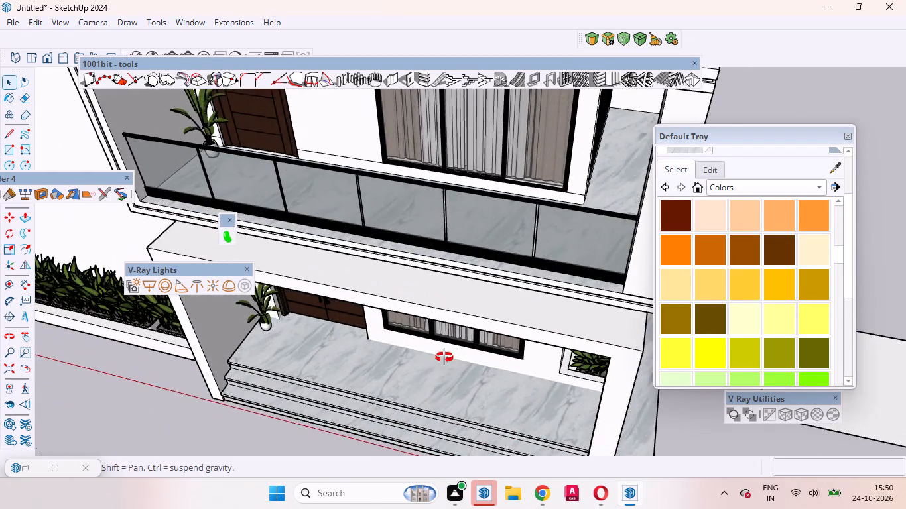
{"action": "middle_click_drag", "start_coordinate": [444, 357], "coordinate": [556, 257]}
{"action": "scroll", "coordinate": [556, 262], "scroll_direction": "down", "scroll_amount": 4}
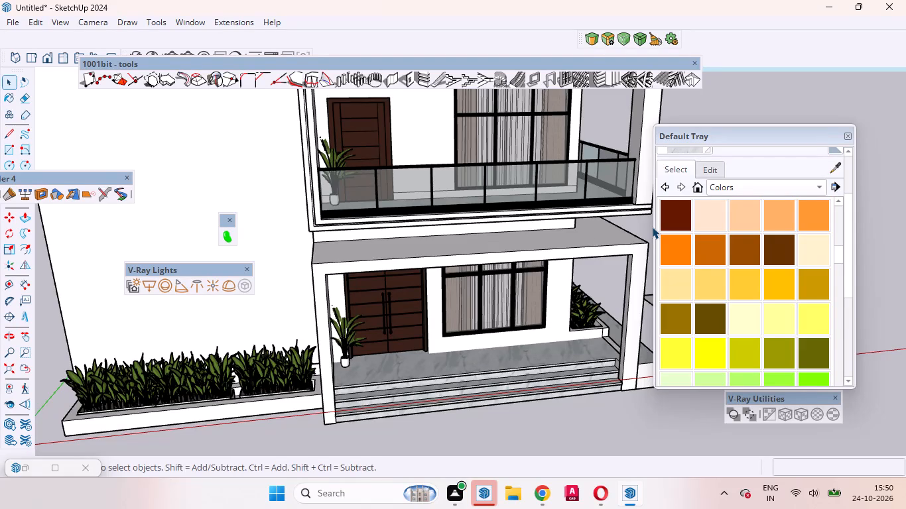
{"action": "left_click_drag", "start_coordinate": [663, 235], "coordinate": [688, 257]}
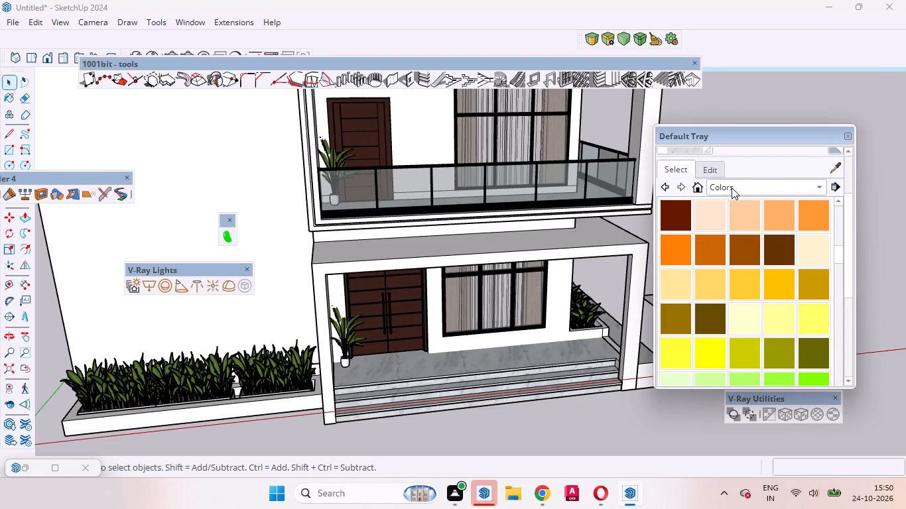
{"action": "scroll", "coordinate": [294, 283], "scroll_direction": "down", "scroll_amount": 4}
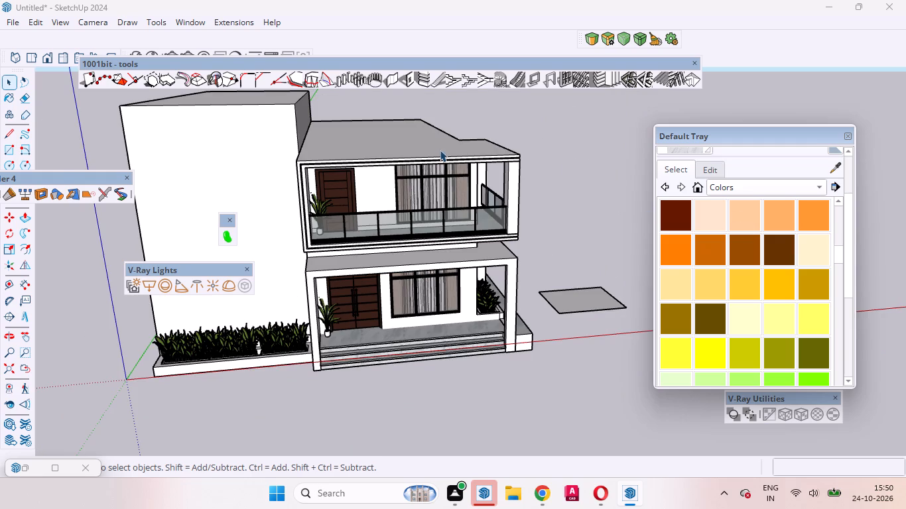
{"action": "scroll", "coordinate": [438, 149], "scroll_direction": "down", "scroll_amount": 4}
{"action": "middle_click_drag", "start_coordinate": [415, 172], "coordinate": [334, 257]}
{"action": "scroll", "coordinate": [357, 200], "scroll_direction": "up", "scroll_amount": 6}
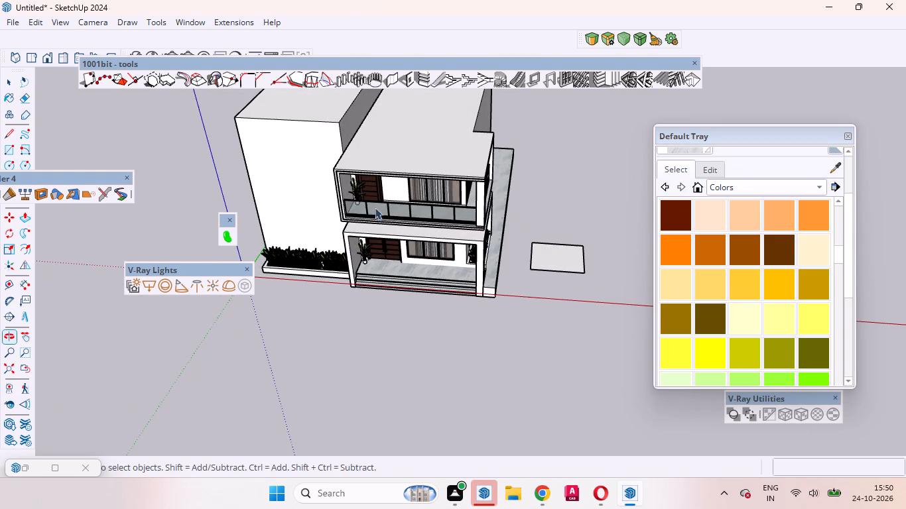
{"action": "scroll", "coordinate": [375, 207], "scroll_direction": "up", "scroll_amount": 11}
{"action": "scroll", "coordinate": [448, 239], "scroll_direction": "up", "scroll_amount": 1}
{"action": "middle_click_drag", "start_coordinate": [448, 238], "coordinate": [389, 167]}
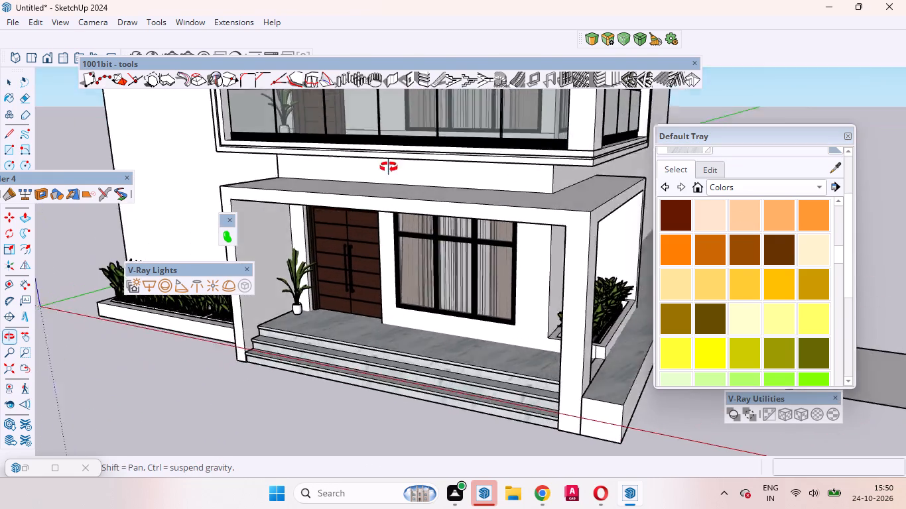
{"action": "middle_click_drag", "start_coordinate": [389, 167], "coordinate": [429, 179]}
{"action": "scroll", "coordinate": [429, 179], "scroll_direction": "up", "scroll_amount": 1}
{"action": "scroll", "coordinate": [436, 189], "scroll_direction": "down", "scroll_amount": 4}
{"action": "scroll", "coordinate": [442, 197], "scroll_direction": "up", "scroll_amount": 4}
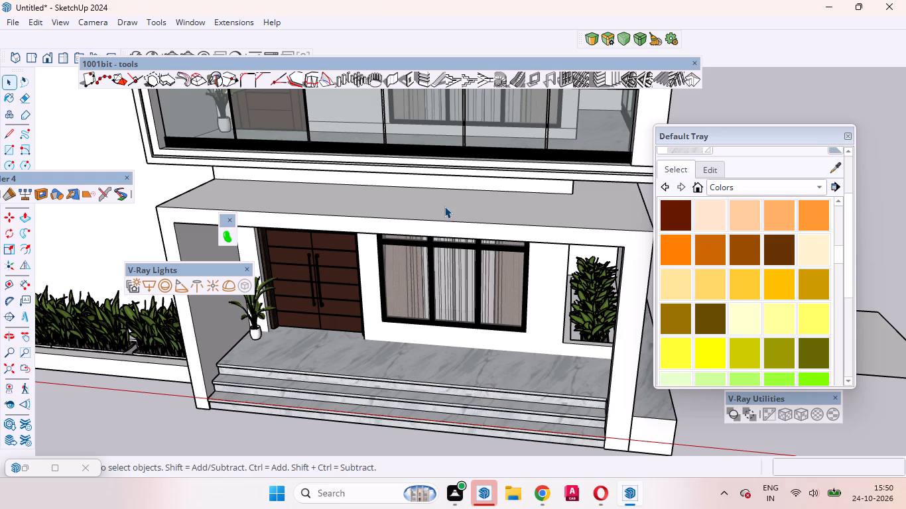
{"action": "scroll", "coordinate": [411, 215], "scroll_direction": "down", "scroll_amount": 8}
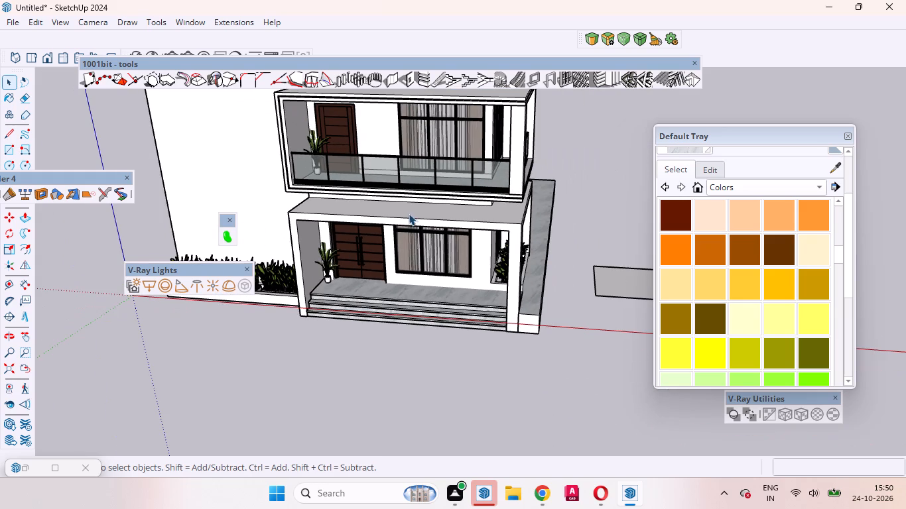
{"action": "middle_click_drag", "start_coordinate": [369, 198], "coordinate": [314, 150]}
{"action": "scroll", "coordinate": [318, 152], "scroll_direction": "up", "scroll_amount": 11}
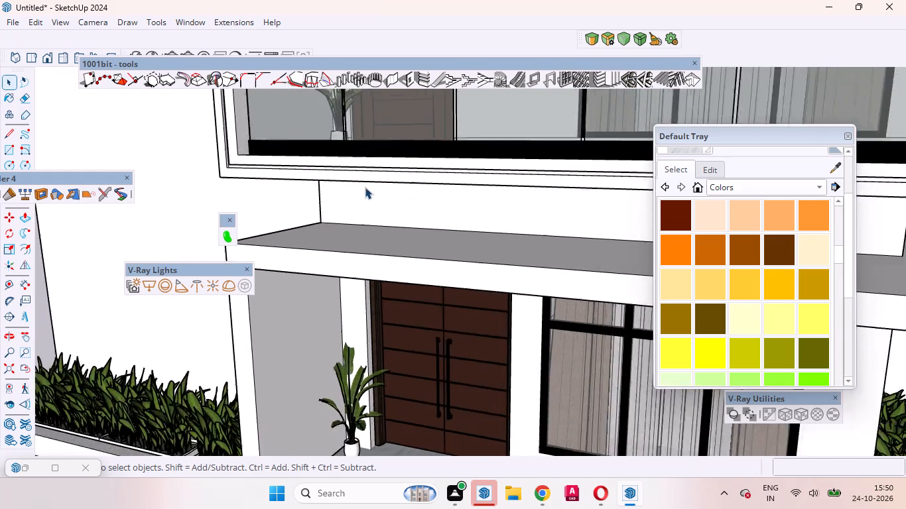
{"action": "scroll", "coordinate": [365, 187], "scroll_direction": "up", "scroll_amount": 1}
{"action": "scroll", "coordinate": [370, 192], "scroll_direction": "down", "scroll_amount": 10}
{"action": "middle_click_drag", "start_coordinate": [377, 200], "coordinate": [470, 289]}
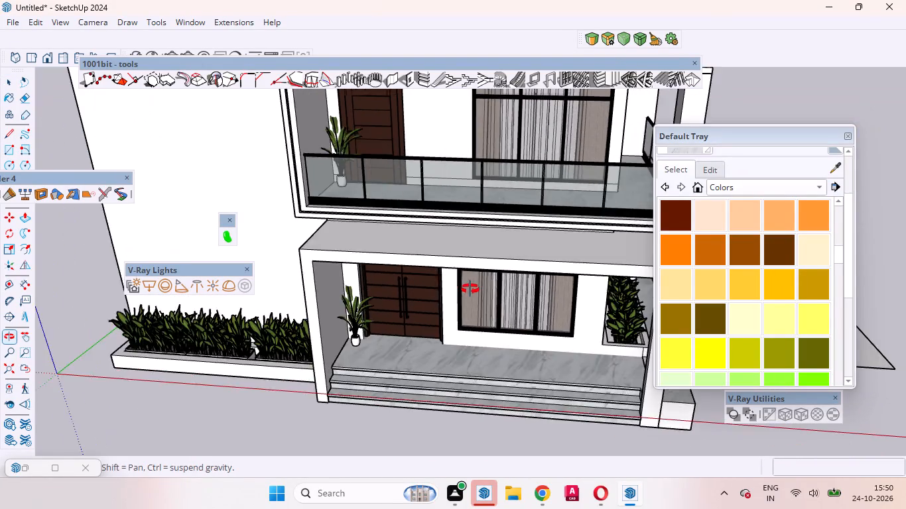
{"action": "middle_click_drag", "start_coordinate": [470, 289], "coordinate": [471, 290]}
Examine the whole front elevation, including the plain tall block beside the balcony and porch.
{"action": "scroll", "coordinate": [394, 237], "scroll_direction": "down", "scroll_amount": 9}
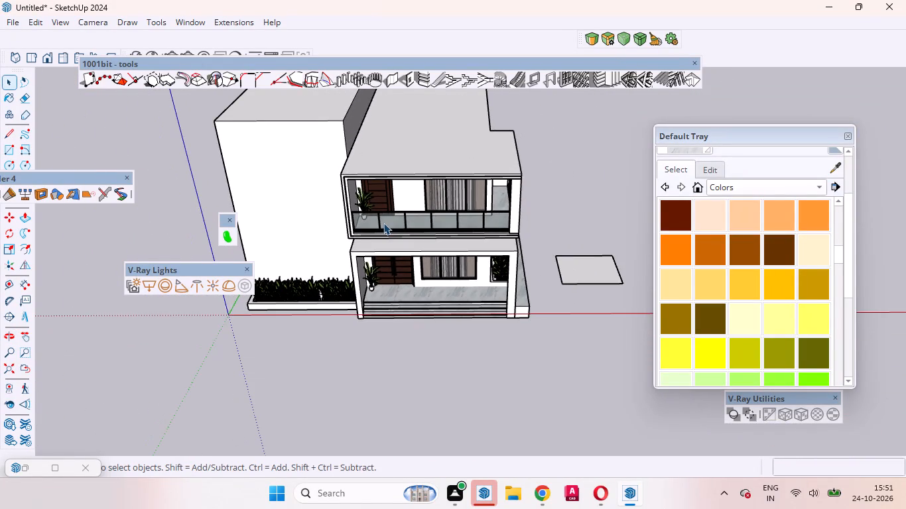
{"action": "scroll", "coordinate": [303, 155], "scroll_direction": "down", "scroll_amount": 3}
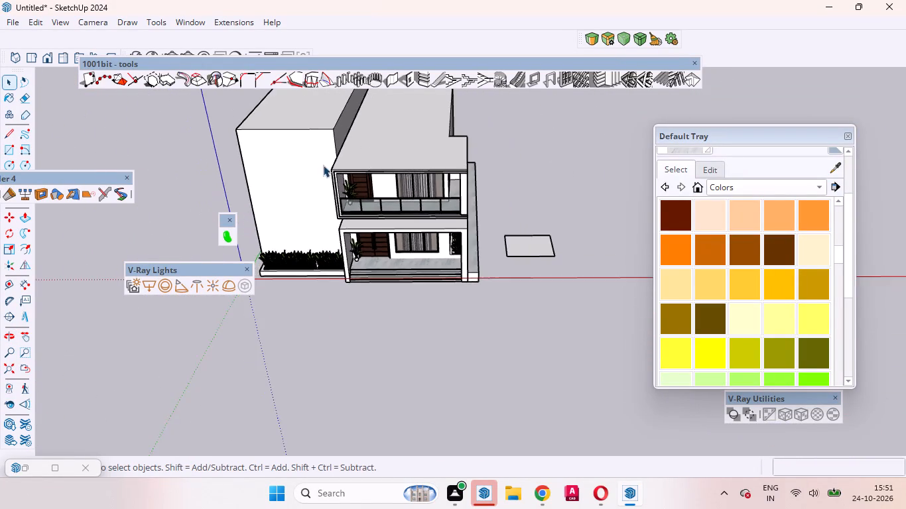
{"action": "scroll", "coordinate": [323, 165], "scroll_direction": "up", "scroll_amount": 10}
{"action": "scroll", "coordinate": [336, 321], "scroll_direction": "down", "scroll_amount": 4}
{"action": "scroll", "coordinate": [444, 304], "scroll_direction": "up", "scroll_amount": 4}
{"action": "scroll", "coordinate": [285, 267], "scroll_direction": "down", "scroll_amount": 4}
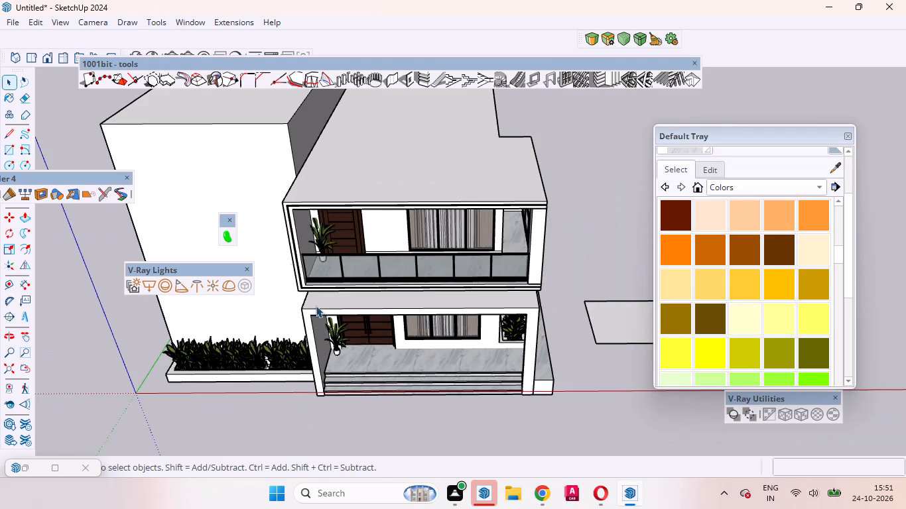
{"action": "middle_click_drag", "start_coordinate": [318, 324], "coordinate": [369, 207]}
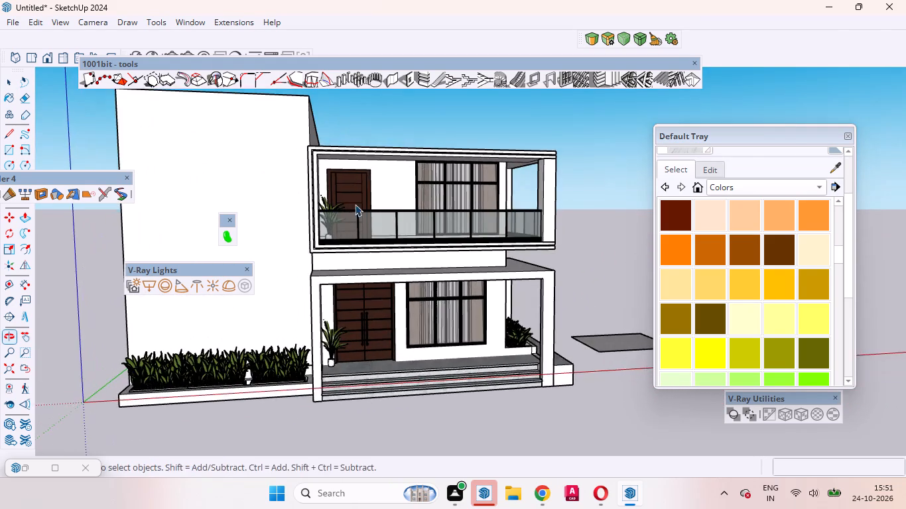
{"action": "scroll", "coordinate": [344, 204], "scroll_direction": "up", "scroll_amount": 1}
{"action": "scroll", "coordinate": [220, 286], "scroll_direction": "down", "scroll_amount": 3}
{"action": "scroll", "coordinate": [394, 229], "scroll_direction": "down", "scroll_amount": 3}
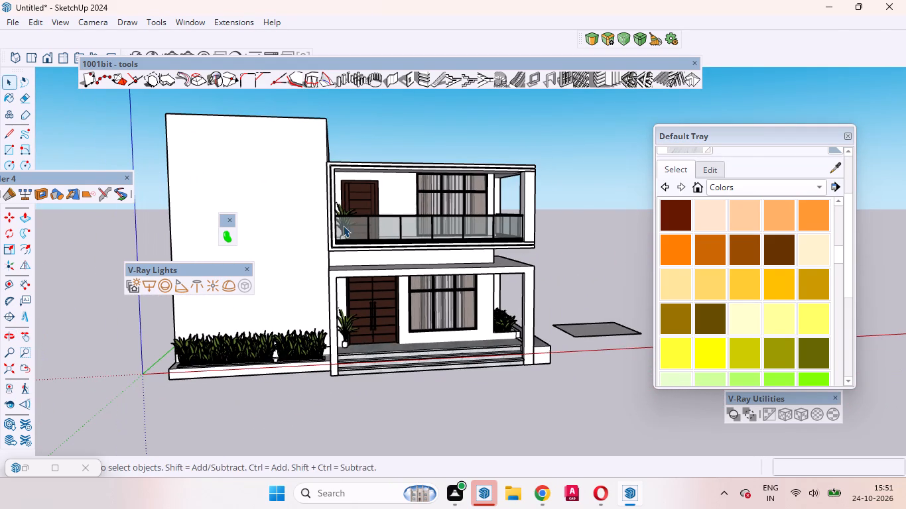
{"action": "scroll", "coordinate": [342, 226], "scroll_direction": "down", "scroll_amount": 4}
{"action": "scroll", "coordinate": [300, 158], "scroll_direction": "up", "scroll_amount": 2}
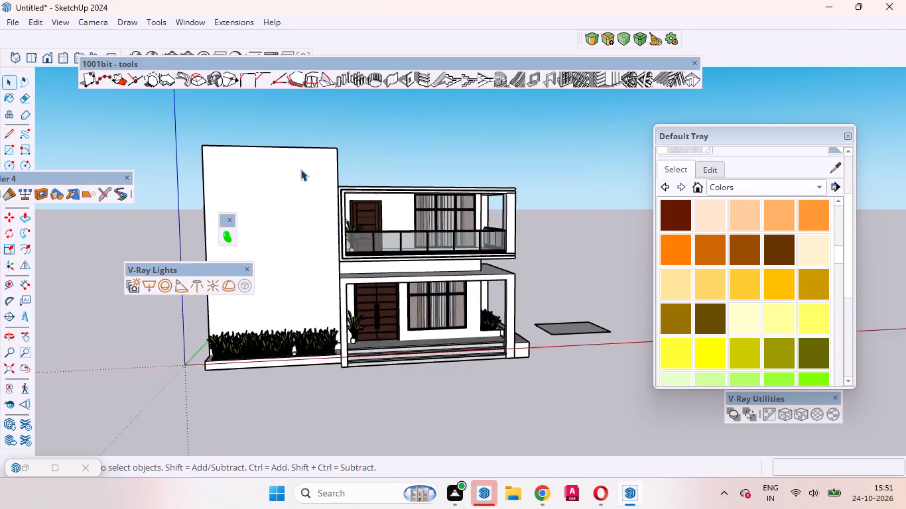
{"action": "scroll", "coordinate": [300, 169], "scroll_direction": "up", "scroll_amount": 1}
{"action": "scroll", "coordinate": [322, 178], "scroll_direction": "down", "scroll_amount": 5}
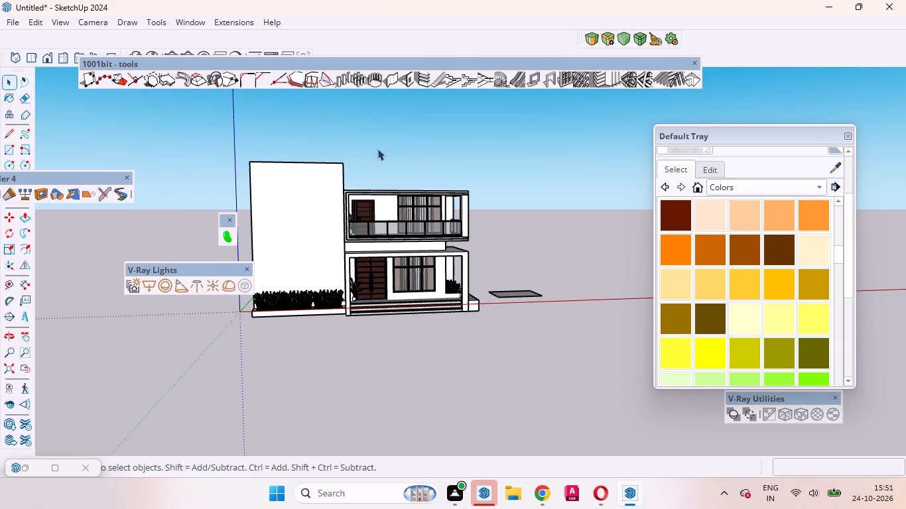
{"action": "scroll", "coordinate": [297, 172], "scroll_direction": "down", "scroll_amount": 2}
{"action": "scroll", "coordinate": [272, 176], "scroll_direction": "up", "scroll_amount": 3}
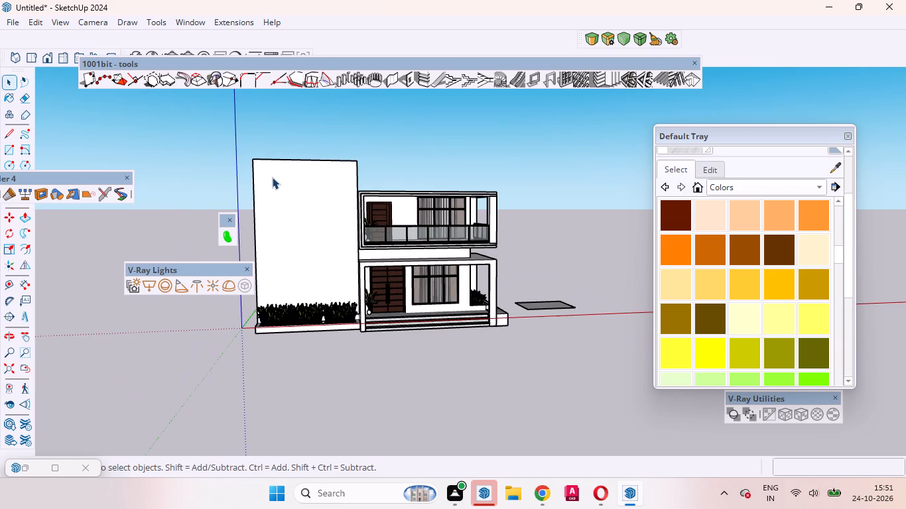
Open the plain tall block's group for editing and select all of the block's geometry.
{"action": "middle_click_drag", "start_coordinate": [290, 198], "coordinate": [265, 235]}
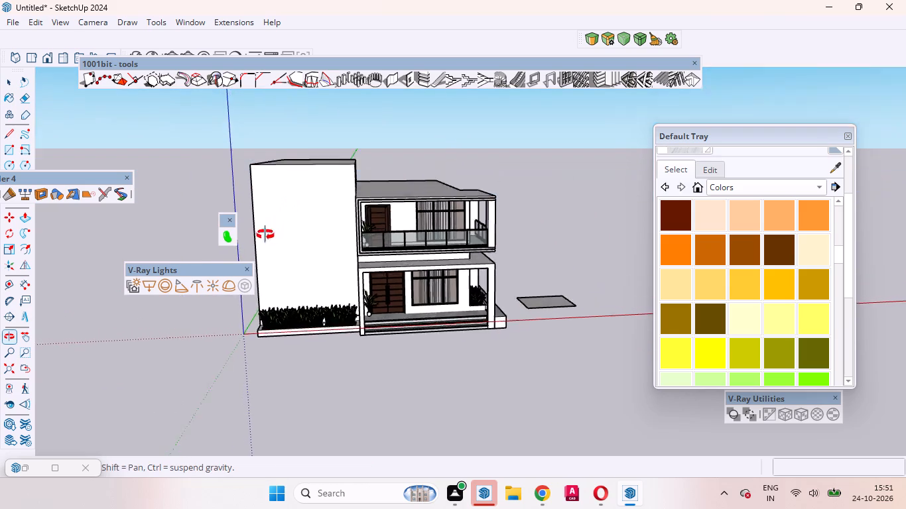
{"action": "middle_click_drag", "start_coordinate": [265, 235], "coordinate": [253, 281]}
{"action": "scroll", "coordinate": [293, 241], "scroll_direction": "up", "scroll_amount": 4}
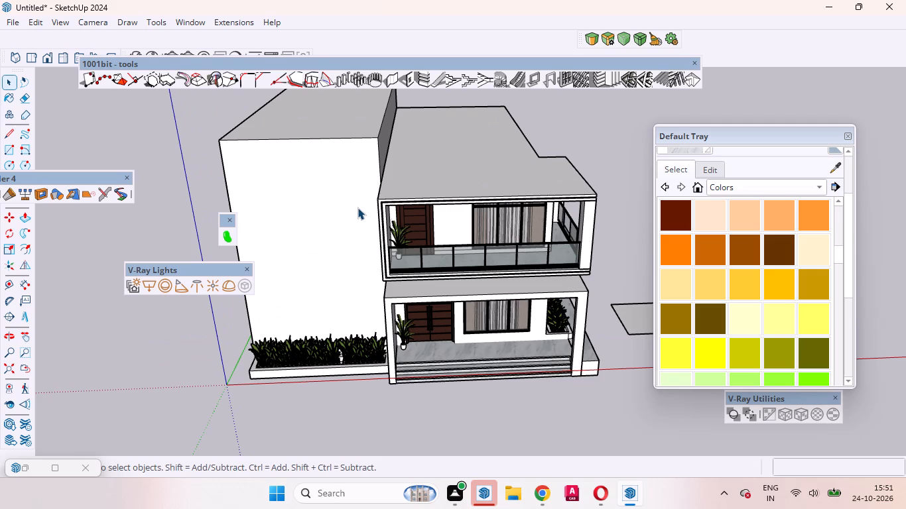
{"action": "middle_click_drag", "start_coordinate": [357, 206], "coordinate": [329, 214]}
{"action": "scroll", "coordinate": [329, 214], "scroll_direction": "up", "scroll_amount": 1}
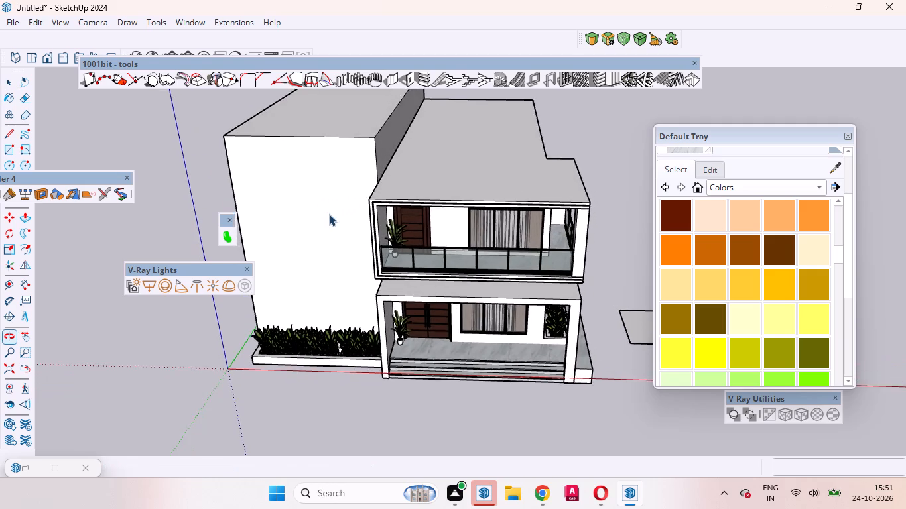
{"action": "left_click", "coordinate": [314, 201]}
{"action": "double_click", "coordinate": [314, 201]}
{"action": "left_click", "coordinate": [312, 201]}
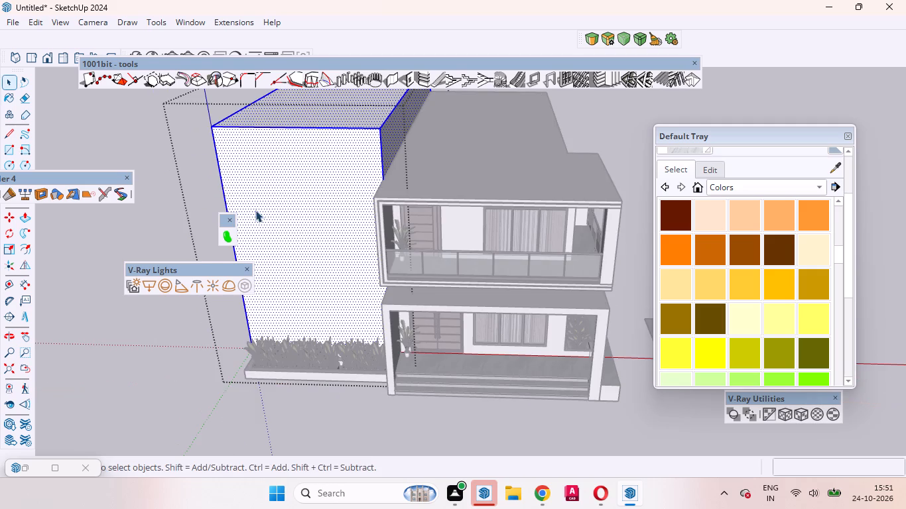
Offset the outline of the tall block's front face inward by 8".
{"action": "middle_click_drag", "start_coordinate": [269, 215], "coordinate": [414, 239]}
{"action": "scroll", "coordinate": [414, 239], "scroll_direction": "up", "scroll_amount": 1}
{"action": "scroll", "coordinate": [367, 203], "scroll_direction": "down", "scroll_amount": 4}
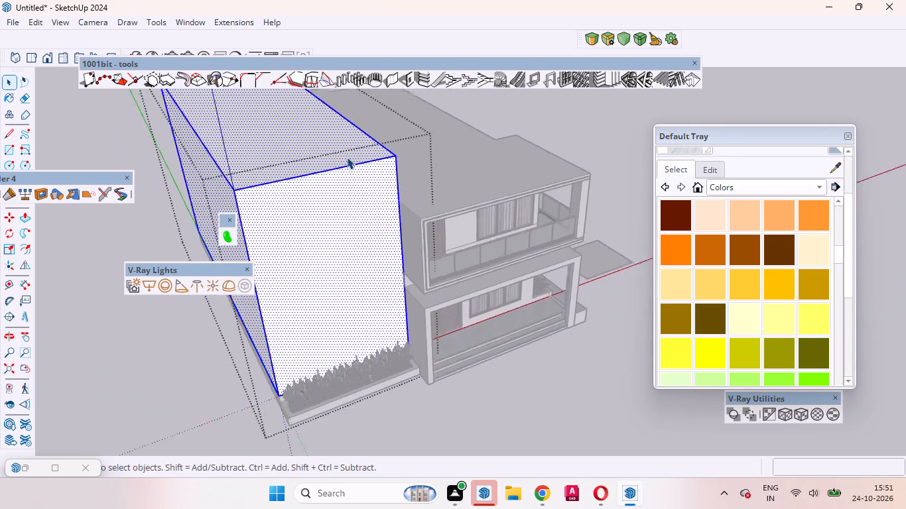
{"action": "middle_click_drag", "start_coordinate": [299, 168], "coordinate": [257, 166]}
{"action": "scroll", "coordinate": [257, 166], "scroll_direction": "up", "scroll_amount": 1}
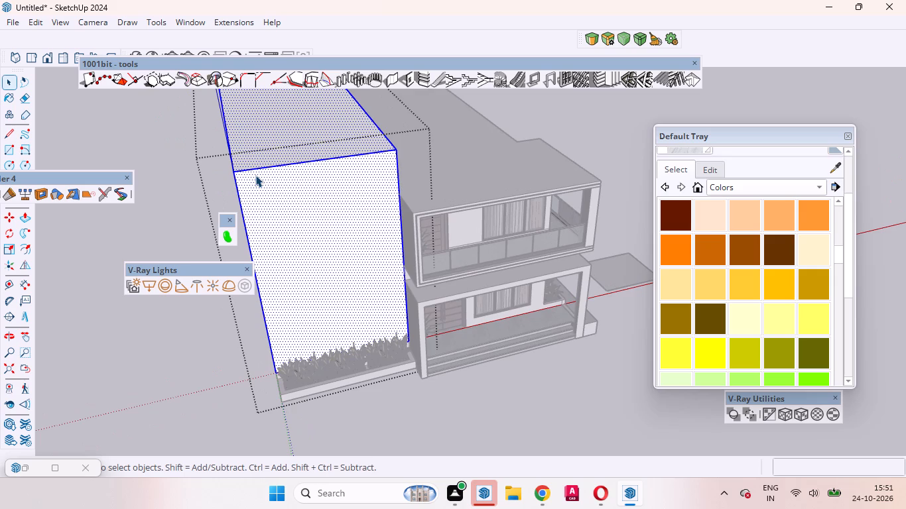
{"action": "key", "text": "f"}
{"action": "scroll", "coordinate": [375, 284], "scroll_direction": "down", "scroll_amount": 6}
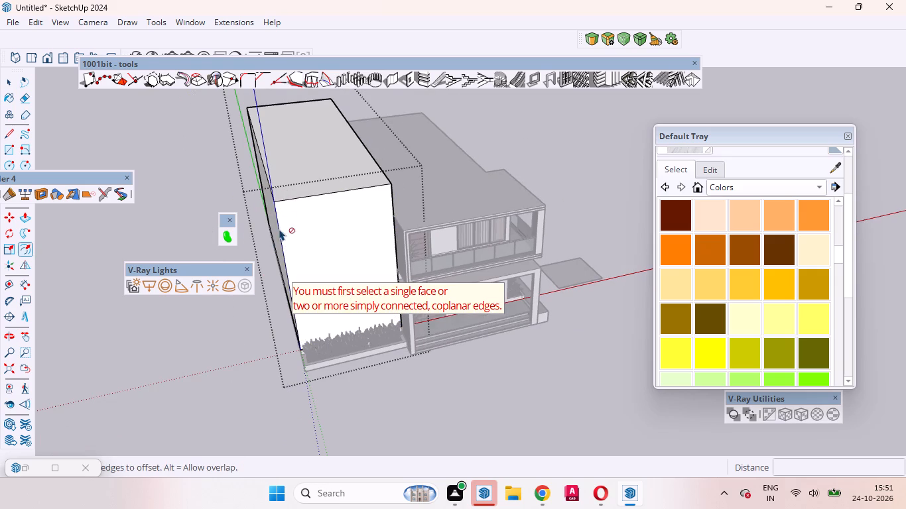
{"action": "left_click_drag", "start_coordinate": [288, 243], "coordinate": [294, 243]}
{"action": "key", "text": "8"}
{"action": "key", "text": "Return"}
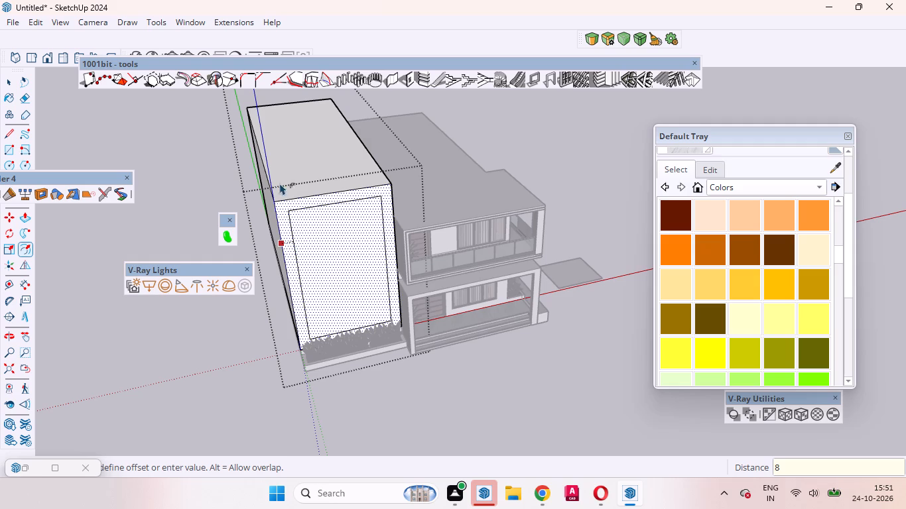
{"action": "key", "text": "space"}
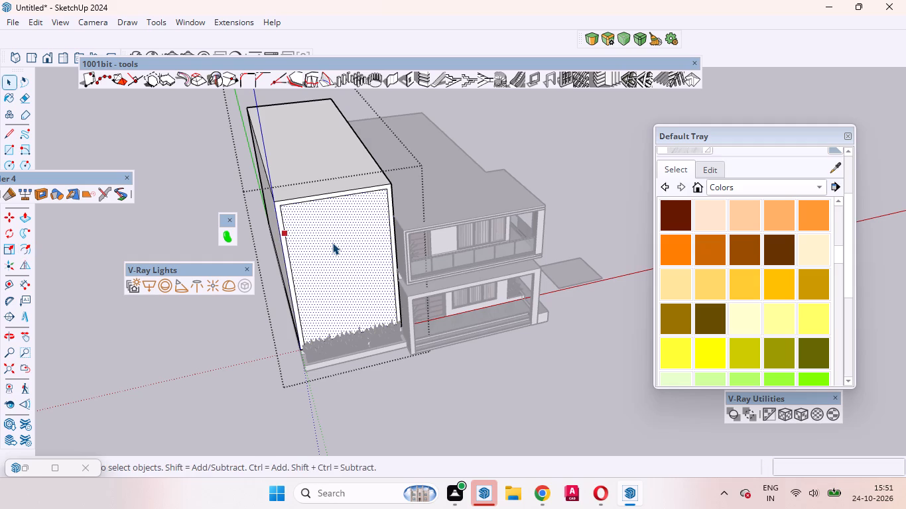
{"action": "key", "text": "space"}
Move the offset outline's vertical edge on the balcony side 8" outward onto the block's corner edge.
{"action": "scroll", "coordinate": [238, 233], "scroll_direction": "up", "scroll_amount": 7}
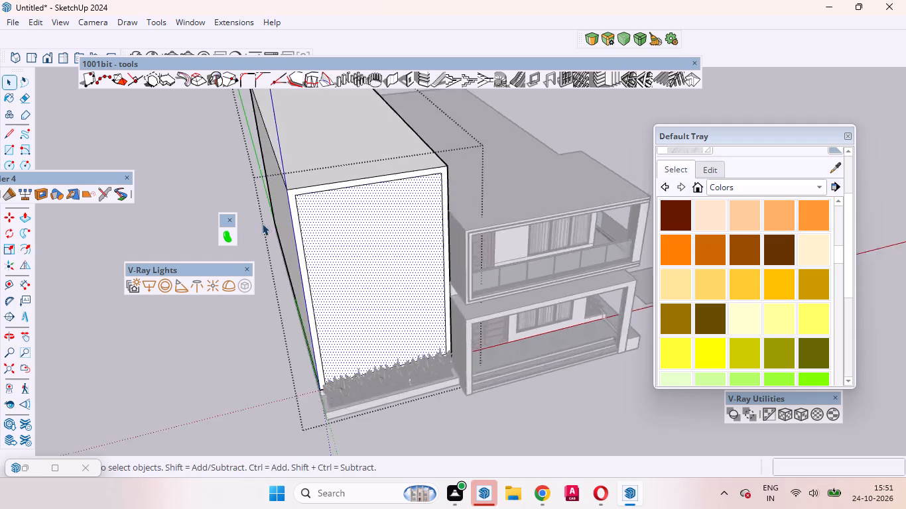
{"action": "scroll", "coordinate": [262, 223], "scroll_direction": "up", "scroll_amount": 7}
{"action": "left_click", "coordinate": [353, 225]}
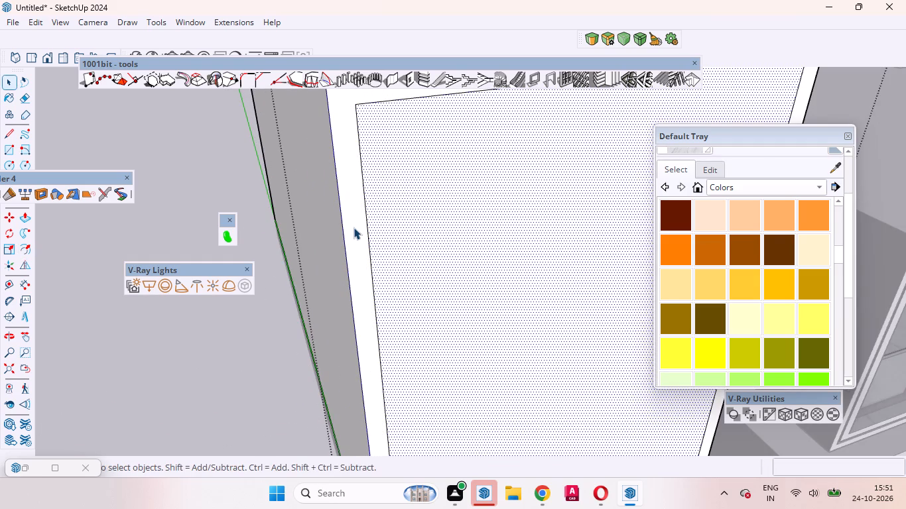
{"action": "scroll", "coordinate": [353, 264], "scroll_direction": "down", "scroll_amount": 14}
{"action": "scroll", "coordinate": [482, 233], "scroll_direction": "up", "scroll_amount": 4}
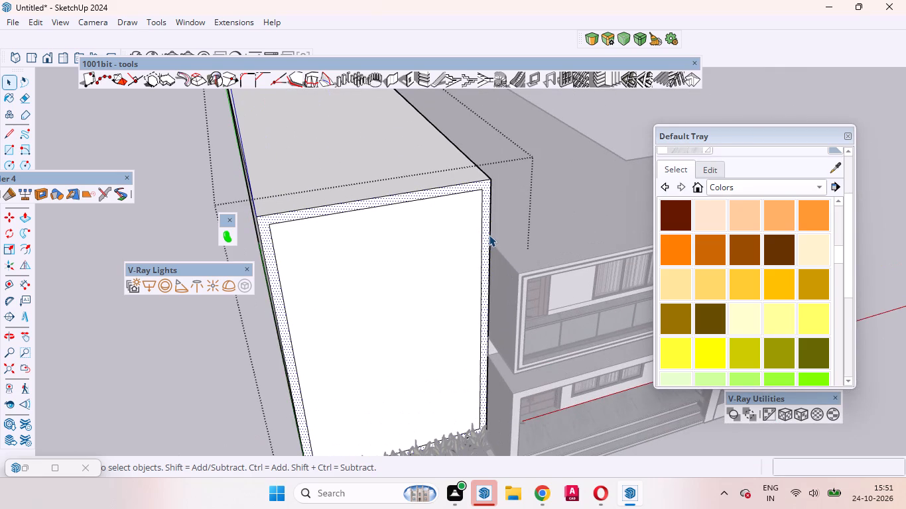
{"action": "middle_click_drag", "start_coordinate": [480, 231], "coordinate": [389, 181]}
{"action": "scroll", "coordinate": [428, 189], "scroll_direction": "up", "scroll_amount": 4}
{"action": "scroll", "coordinate": [443, 203], "scroll_direction": "down", "scroll_amount": 1}
{"action": "scroll", "coordinate": [444, 203], "scroll_direction": "up", "scroll_amount": 1}
{"action": "scroll", "coordinate": [444, 204], "scroll_direction": "down", "scroll_amount": 1}
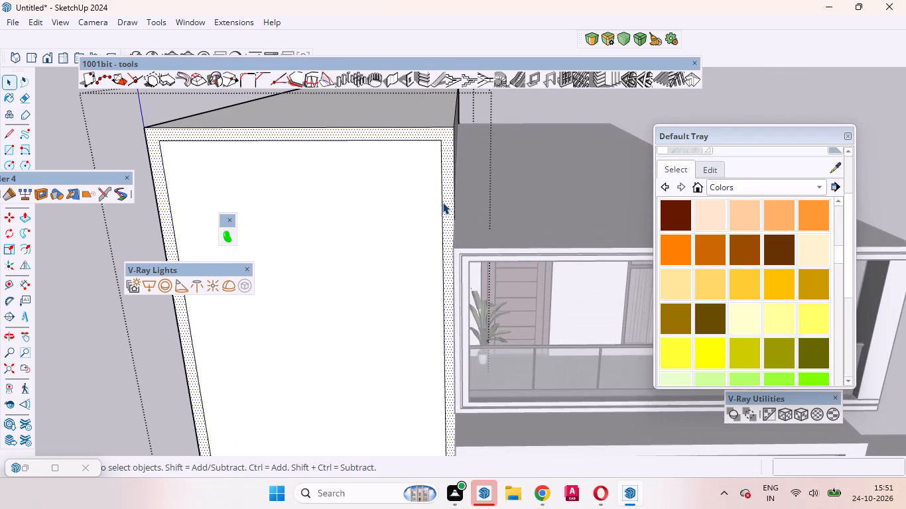
{"action": "left_click", "coordinate": [442, 202]}
{"action": "key", "text": "m"}
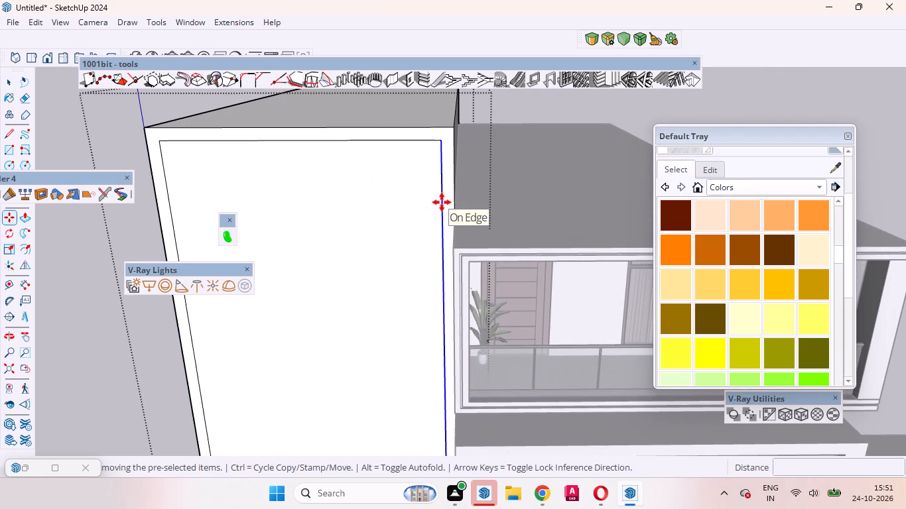
{"action": "left_click", "coordinate": [442, 202]}
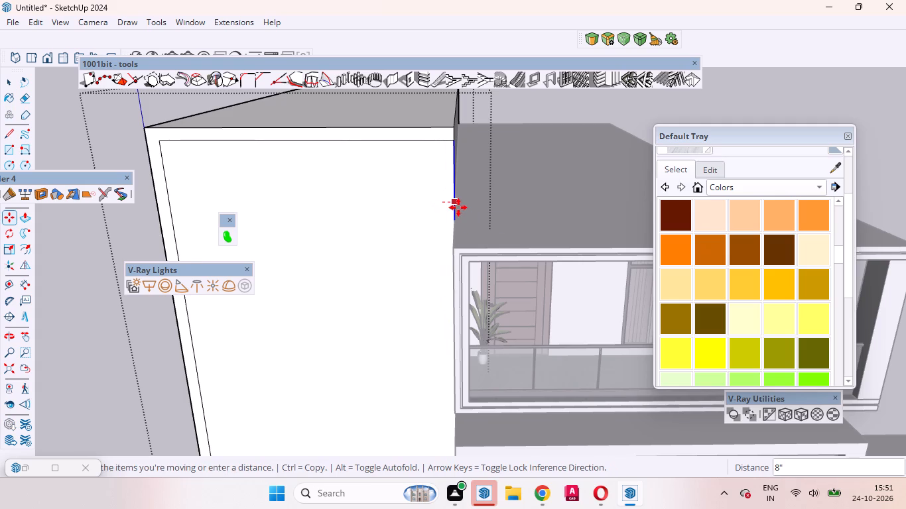
{"action": "left_click", "coordinate": [458, 207]}
{"action": "scroll", "coordinate": [410, 191], "scroll_direction": "down", "scroll_amount": 11}
{"action": "key", "text": "space"}
{"action": "scroll", "coordinate": [367, 235], "scroll_direction": "down", "scroll_amount": 1}
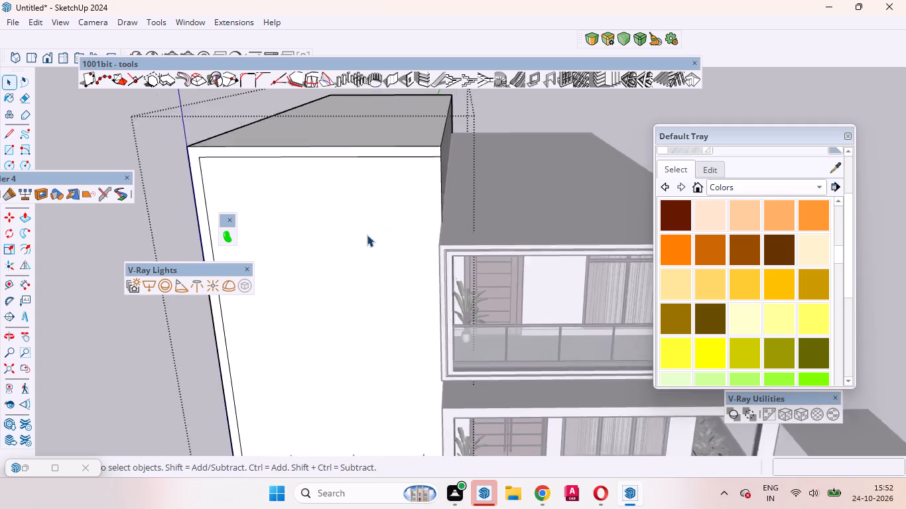
Offset the tall block's inner front panel inward by 1".
{"action": "scroll", "coordinate": [367, 235], "scroll_direction": "down", "scroll_amount": 12}
{"action": "scroll", "coordinate": [325, 227], "scroll_direction": "up", "scroll_amount": 6}
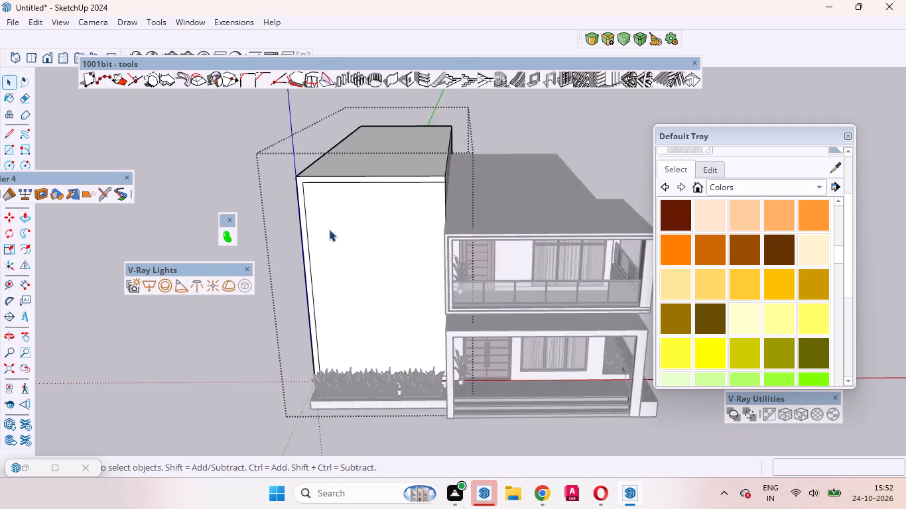
{"action": "middle_click_drag", "start_coordinate": [330, 229], "coordinate": [348, 190]}
{"action": "scroll", "coordinate": [354, 201], "scroll_direction": "up", "scroll_amount": 4}
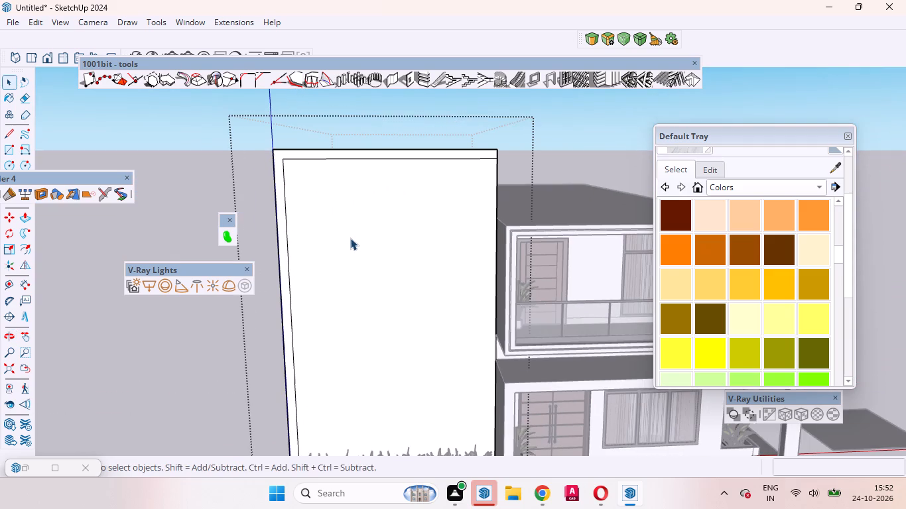
{"action": "left_click", "coordinate": [347, 245]}
{"action": "key", "text": "f"}
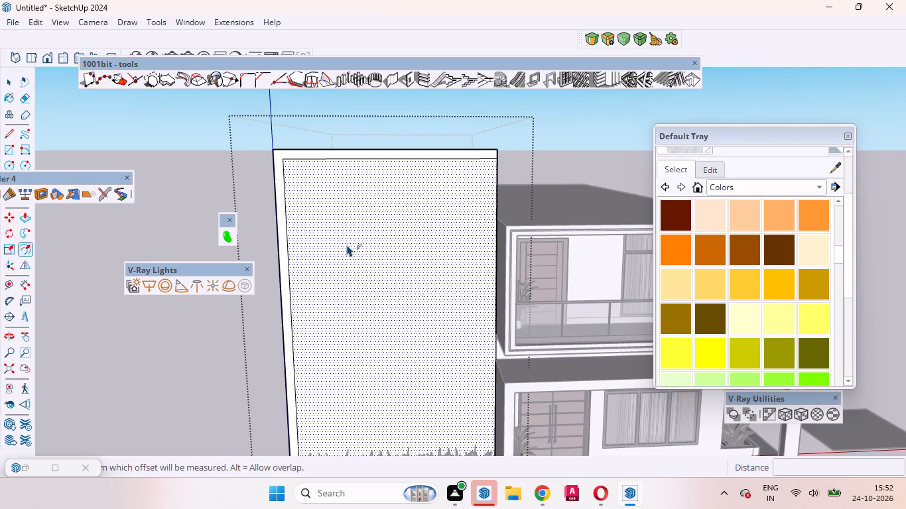
{"action": "left_click", "coordinate": [343, 243]}
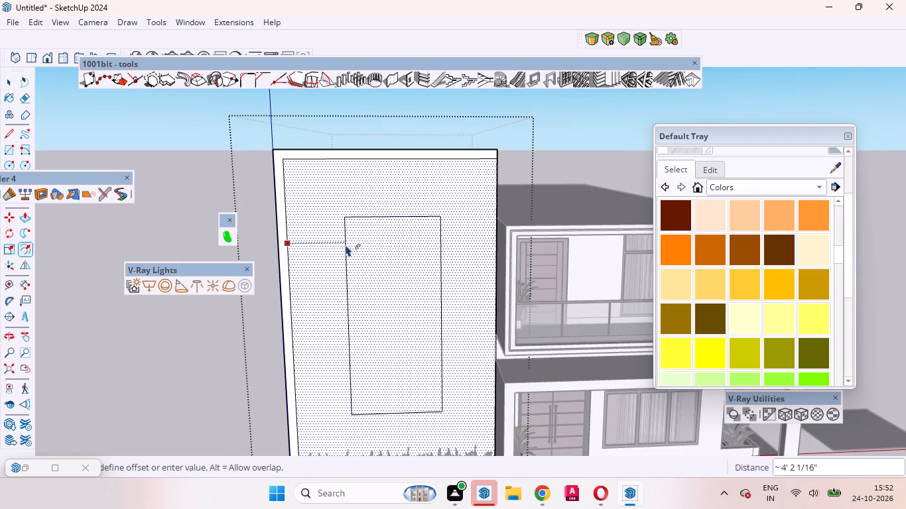
{"action": "key", "text": "1"}
{"action": "key", "text": "Return"}
{"action": "key", "text": "space"}
Delete the outer top line and the outer vertical line farthest from the balcony, keeping the 1" offset outline on the front face.
{"action": "scroll", "coordinate": [317, 173], "scroll_direction": "up", "scroll_amount": 7}
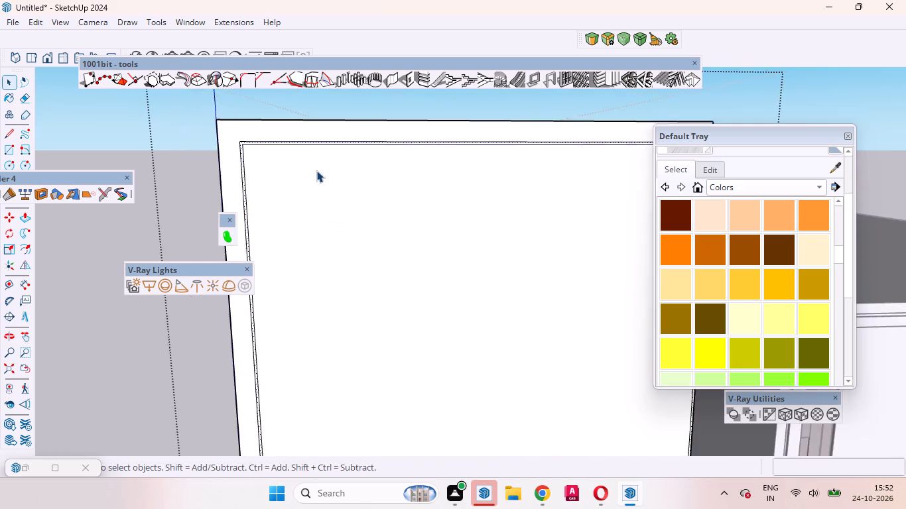
{"action": "scroll", "coordinate": [316, 170], "scroll_direction": "up", "scroll_amount": 5}
{"action": "scroll", "coordinate": [303, 168], "scroll_direction": "down", "scroll_amount": 10}
{"action": "scroll", "coordinate": [441, 166], "scroll_direction": "up", "scroll_amount": 4}
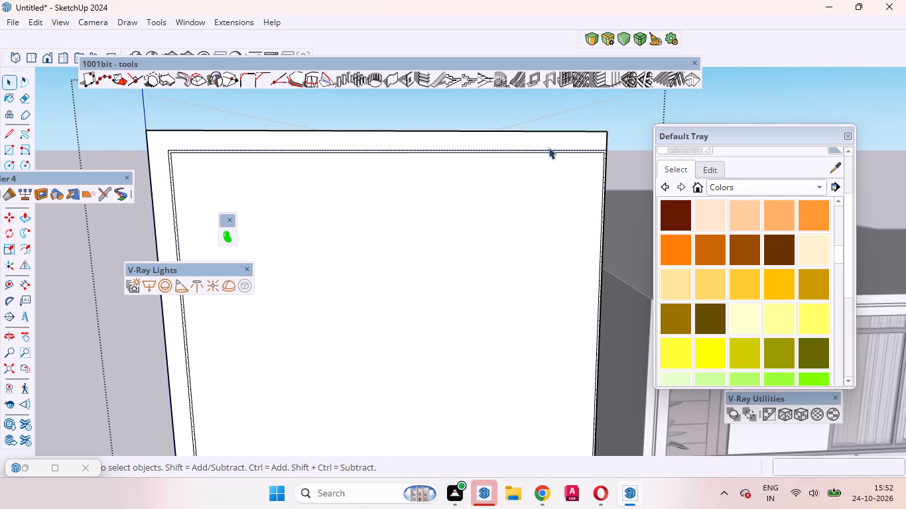
{"action": "scroll", "coordinate": [569, 155], "scroll_direction": "up", "scroll_amount": 12}
{"action": "left_click", "coordinate": [620, 150]}
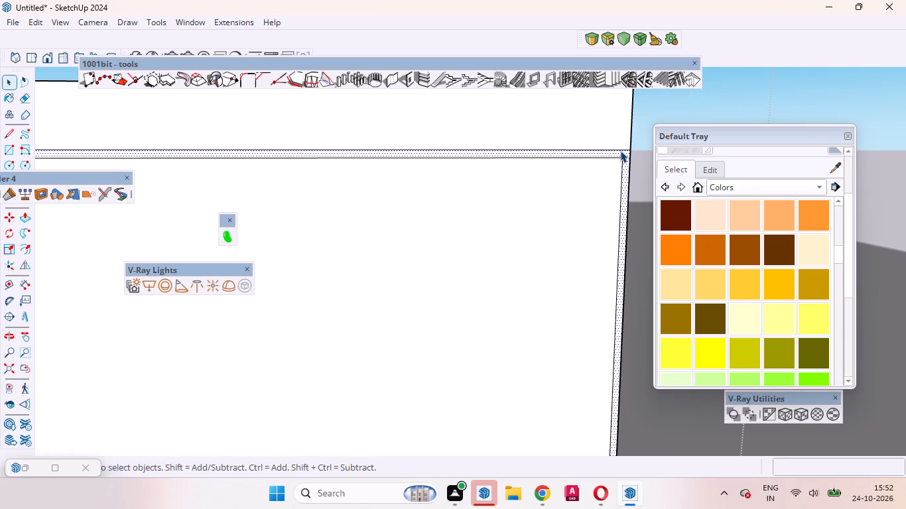
{"action": "key", "text": "Delete"}
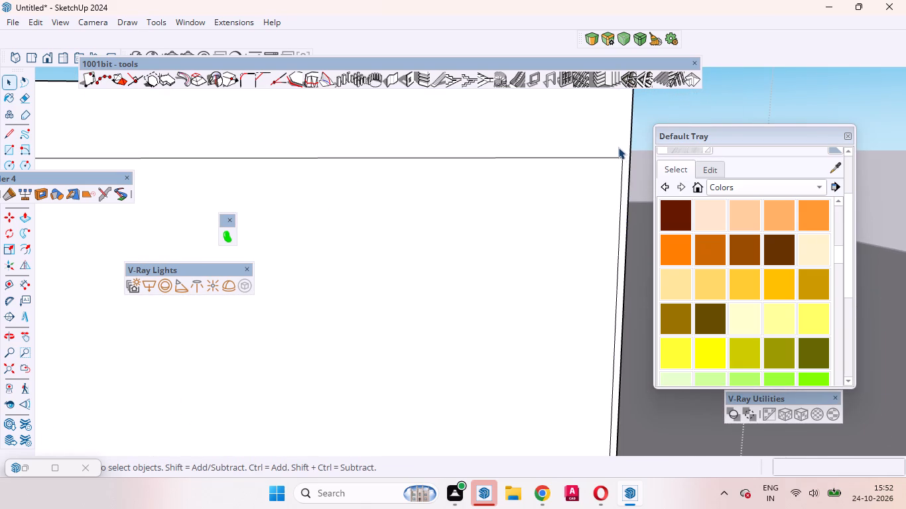
{"action": "scroll", "coordinate": [614, 144], "scroll_direction": "down", "scroll_amount": 18}
{"action": "scroll", "coordinate": [326, 143], "scroll_direction": "up", "scroll_amount": 3}
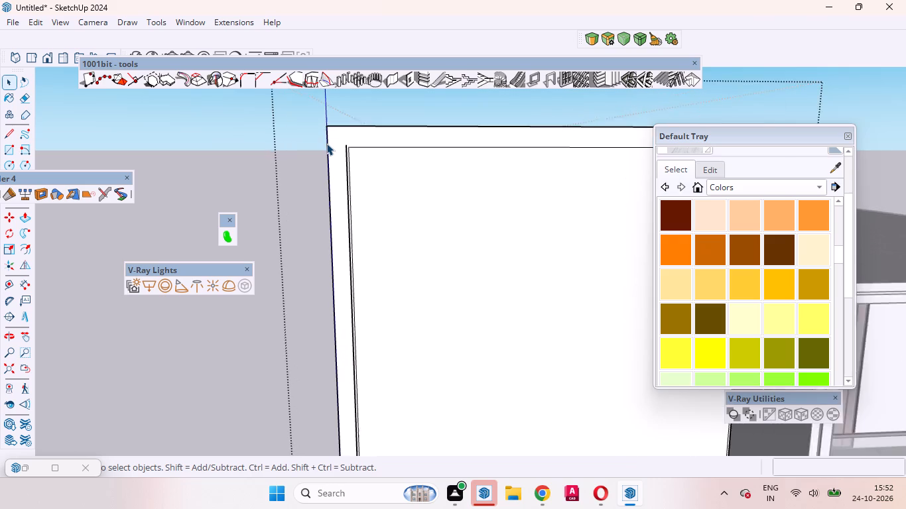
{"action": "scroll", "coordinate": [326, 143], "scroll_direction": "up", "scroll_amount": 8}
{"action": "left_click", "coordinate": [357, 163]}
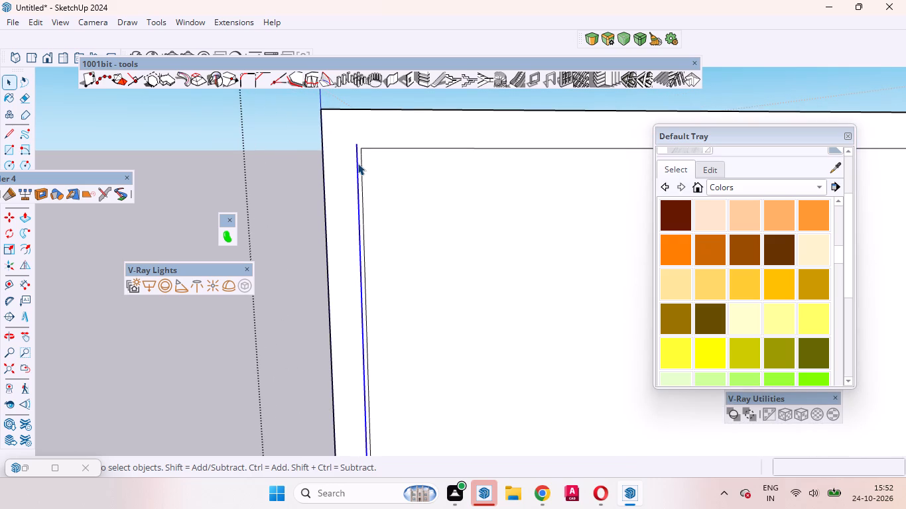
{"action": "key", "text": "Delete"}
{"action": "scroll", "coordinate": [323, 223], "scroll_direction": "down", "scroll_amount": 7}
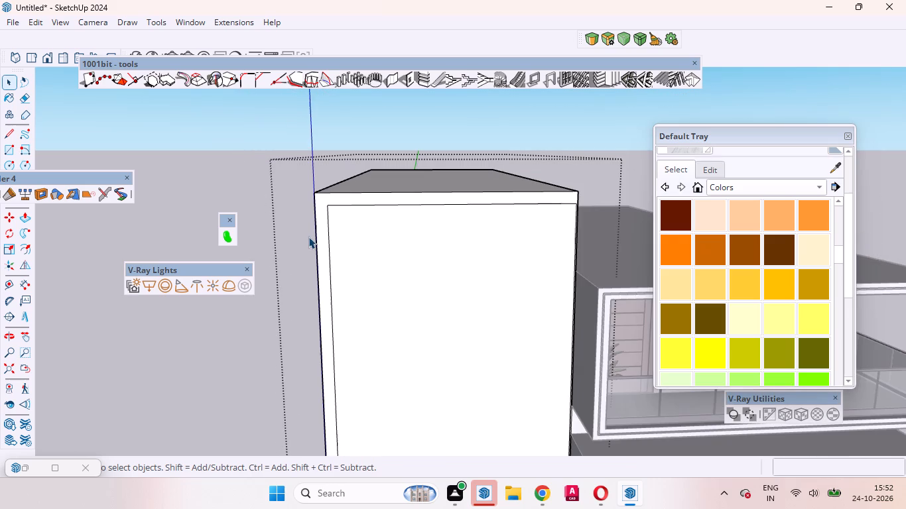
Move the front panel outline's vertical edge on the balcony side 1" outward onto the tall block's corner edge.
{"action": "scroll", "coordinate": [371, 258], "scroll_direction": "down", "scroll_amount": 5}
{"action": "scroll", "coordinate": [470, 370], "scroll_direction": "down", "scroll_amount": 3}
{"action": "scroll", "coordinate": [447, 323], "scroll_direction": "down", "scroll_amount": 2}
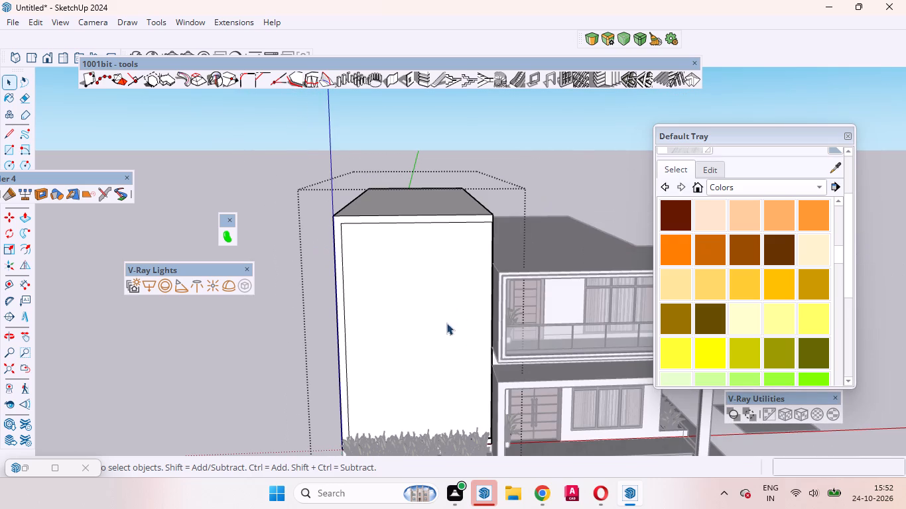
{"action": "scroll", "coordinate": [446, 323], "scroll_direction": "down", "scroll_amount": 2}
{"action": "scroll", "coordinate": [388, 309], "scroll_direction": "down", "scroll_amount": 13}
{"action": "left_click", "coordinate": [379, 286]}
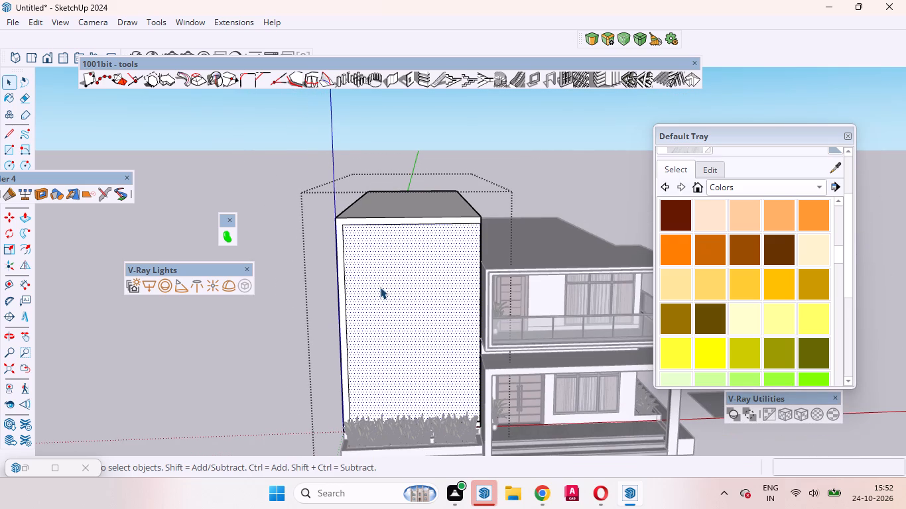
{"action": "scroll", "coordinate": [391, 284], "scroll_direction": "down", "scroll_amount": 3}
{"action": "scroll", "coordinate": [355, 432], "scroll_direction": "up", "scroll_amount": 5}
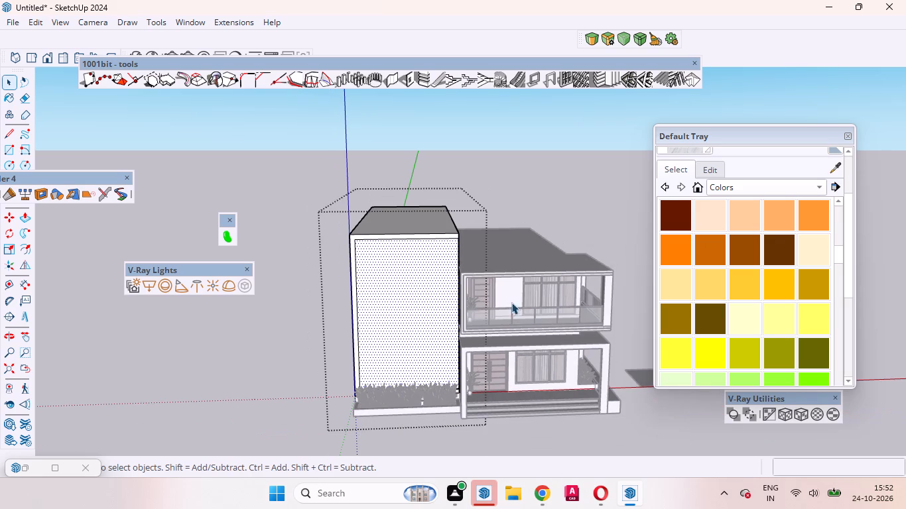
{"action": "scroll", "coordinate": [511, 302], "scroll_direction": "up", "scroll_amount": 2}
{"action": "scroll", "coordinate": [421, 231], "scroll_direction": "up", "scroll_amount": 11}
{"action": "scroll", "coordinate": [482, 214], "scroll_direction": "up", "scroll_amount": 4}
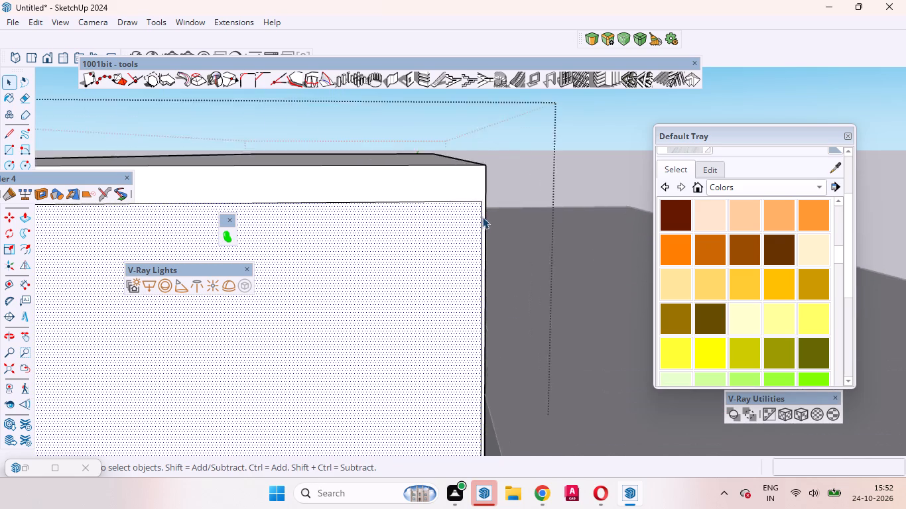
{"action": "scroll", "coordinate": [482, 217], "scroll_direction": "up", "scroll_amount": 8}
{"action": "left_click", "coordinate": [481, 218]}
{"action": "key", "text": "m"}
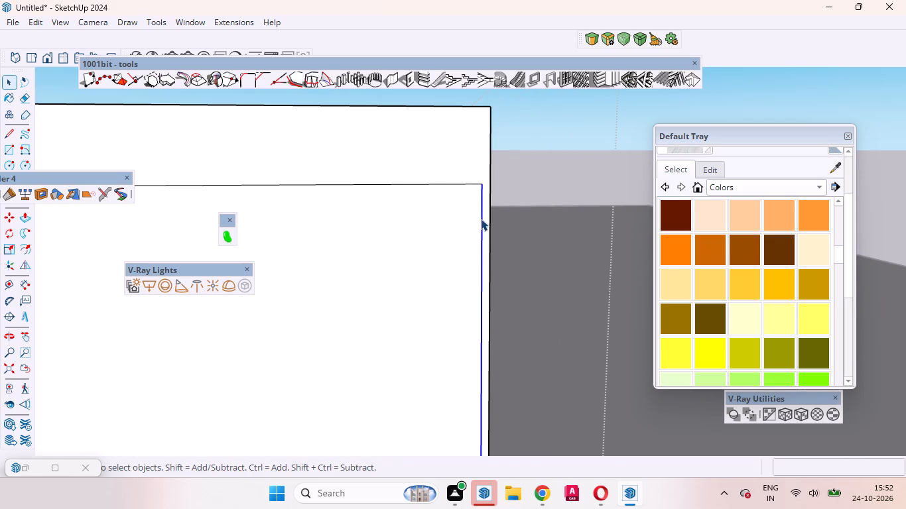
{"action": "left_click", "coordinate": [481, 219]}
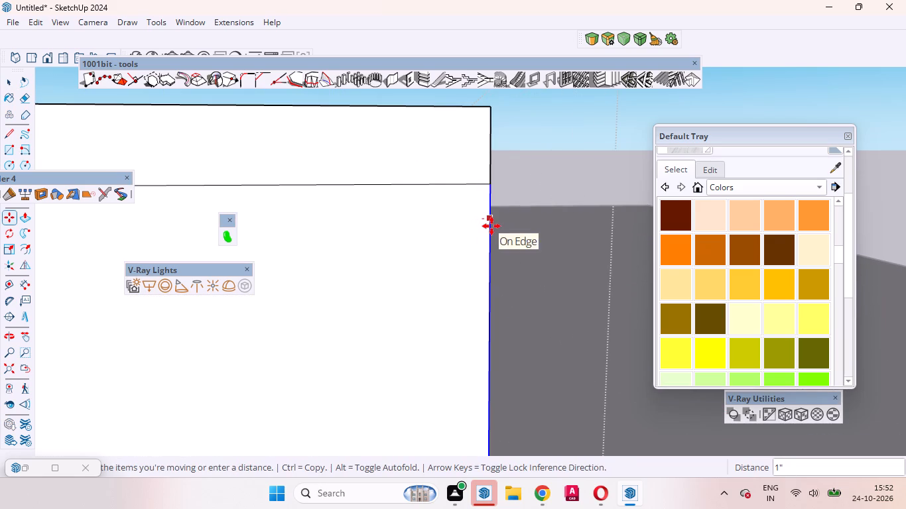
{"action": "left_click", "coordinate": [491, 226]}
{"action": "scroll", "coordinate": [491, 226], "scroll_direction": "down", "scroll_amount": 17}
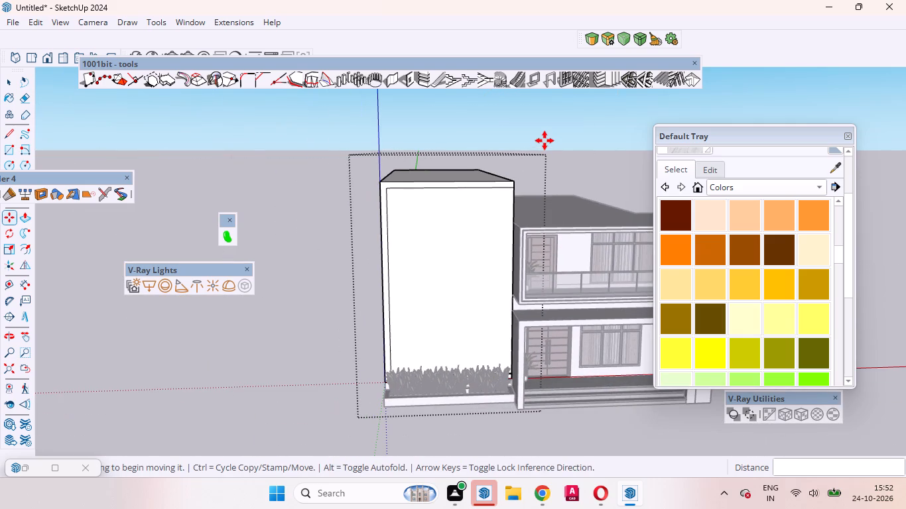
{"action": "key", "text": "space"}
Delete the leftover outer bottom line of the 1" offset on the tall block's front face, behind the planter.
{"action": "left_click", "coordinate": [419, 335]}
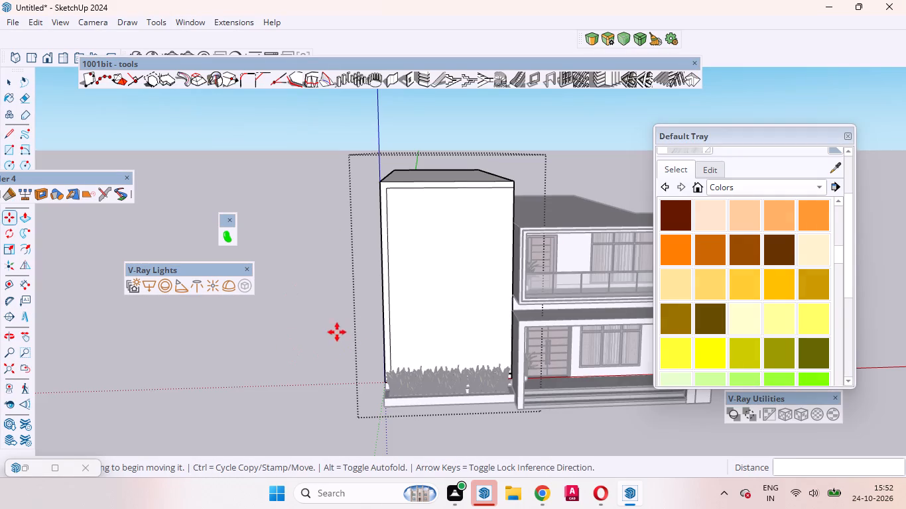
{"action": "left_click", "coordinate": [8, 84]}
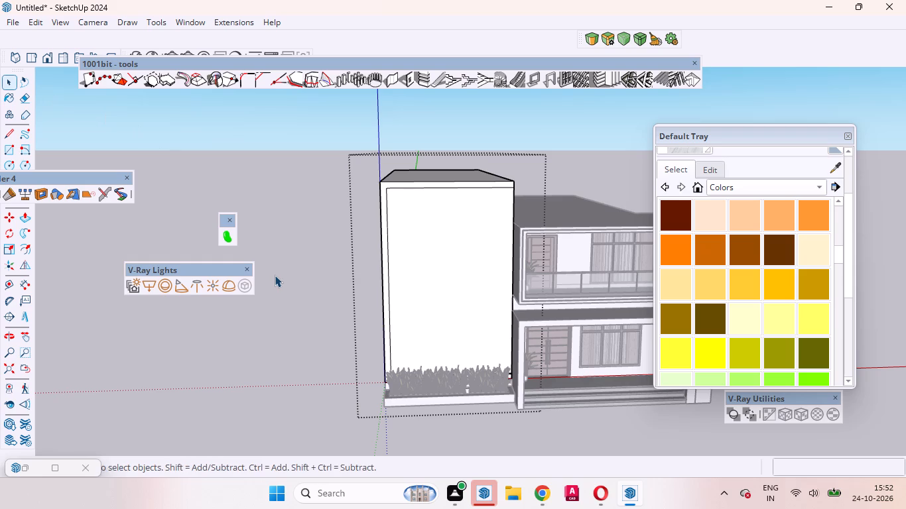
{"action": "scroll", "coordinate": [250, 298], "scroll_direction": "down", "scroll_amount": 4}
{"action": "scroll", "coordinate": [389, 361], "scroll_direction": "down", "scroll_amount": 5}
{"action": "middle_click_drag", "start_coordinate": [438, 291], "coordinate": [429, 386]}
{"action": "scroll", "coordinate": [429, 380], "scroll_direction": "up", "scroll_amount": 20}
{"action": "scroll", "coordinate": [429, 380], "scroll_direction": "up", "scroll_amount": 2}
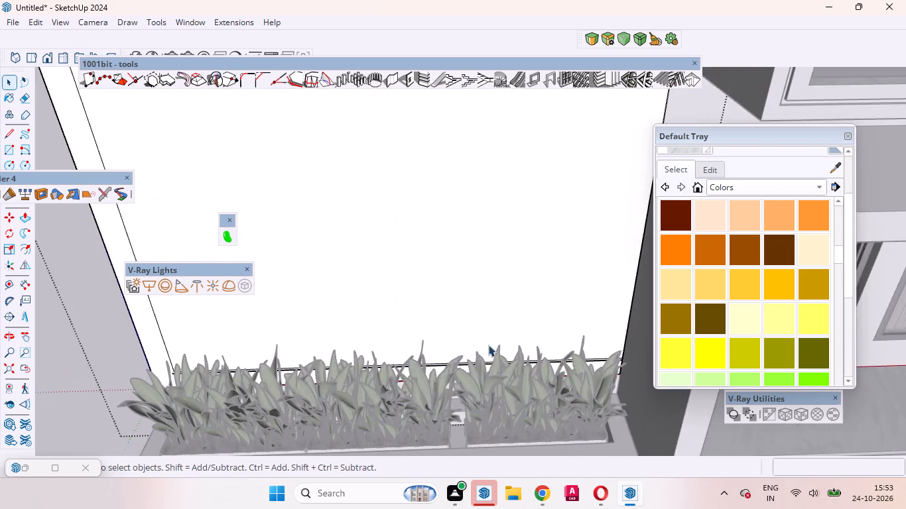
{"action": "scroll", "coordinate": [528, 335], "scroll_direction": "up", "scroll_amount": 1}
{"action": "middle_click_drag", "start_coordinate": [528, 335], "coordinate": [433, 380]}
{"action": "scroll", "coordinate": [432, 340], "scroll_direction": "up", "scroll_amount": 5}
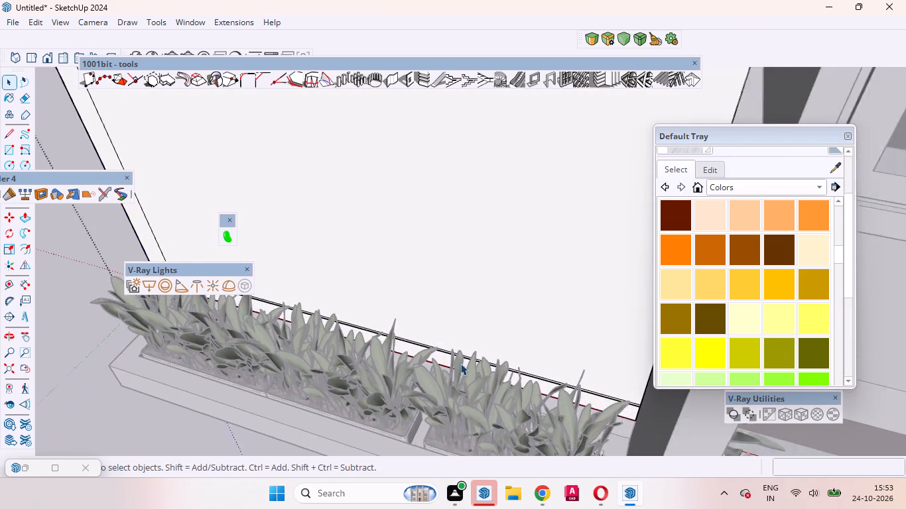
{"action": "scroll", "coordinate": [460, 363], "scroll_direction": "up", "scroll_amount": 17}
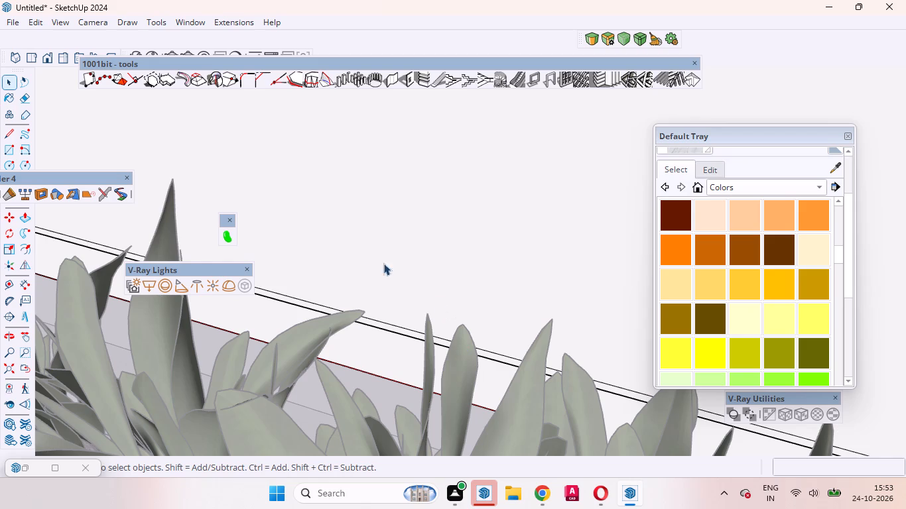
{"action": "scroll", "coordinate": [328, 279], "scroll_direction": "down", "scroll_amount": 5}
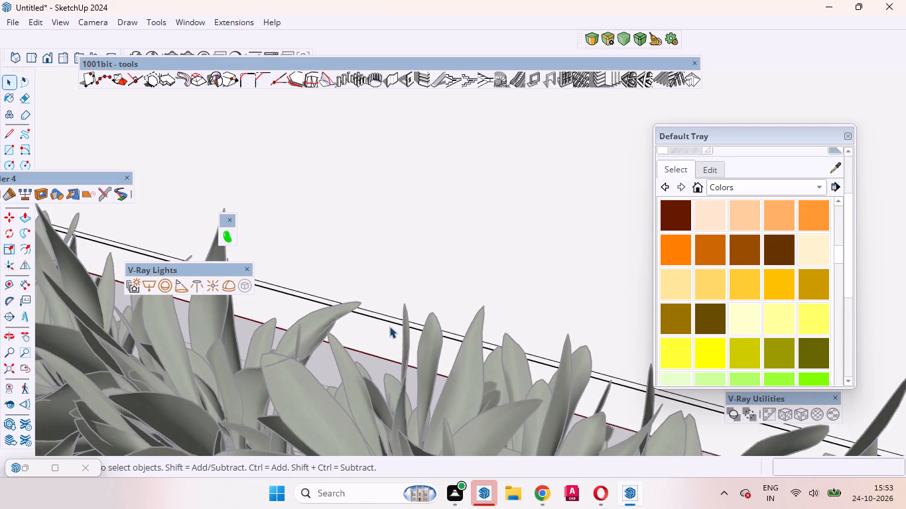
{"action": "scroll", "coordinate": [472, 317], "scroll_direction": "down", "scroll_amount": 11}
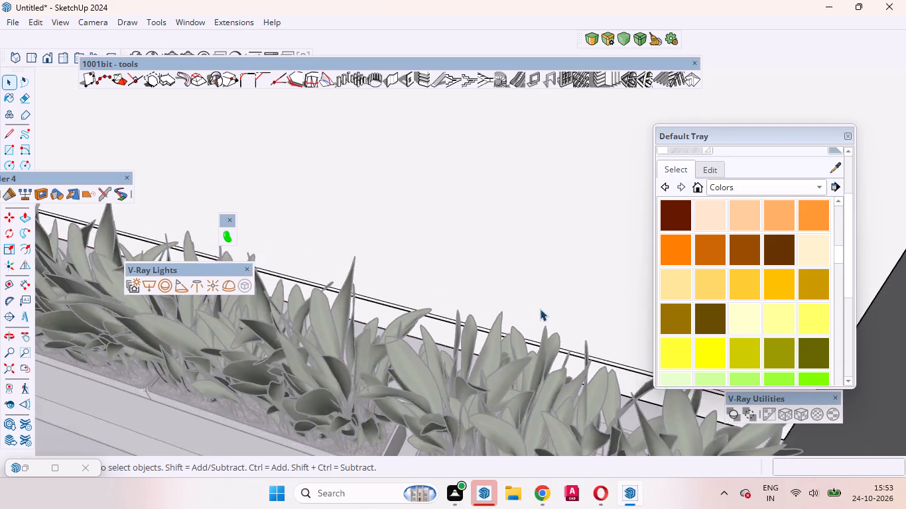
{"action": "scroll", "coordinate": [540, 309], "scroll_direction": "down", "scroll_amount": 8}
{"action": "middle_click_drag", "start_coordinate": [299, 225], "coordinate": [594, 213]}
{"action": "scroll", "coordinate": [594, 213], "scroll_direction": "up", "scroll_amount": 1}
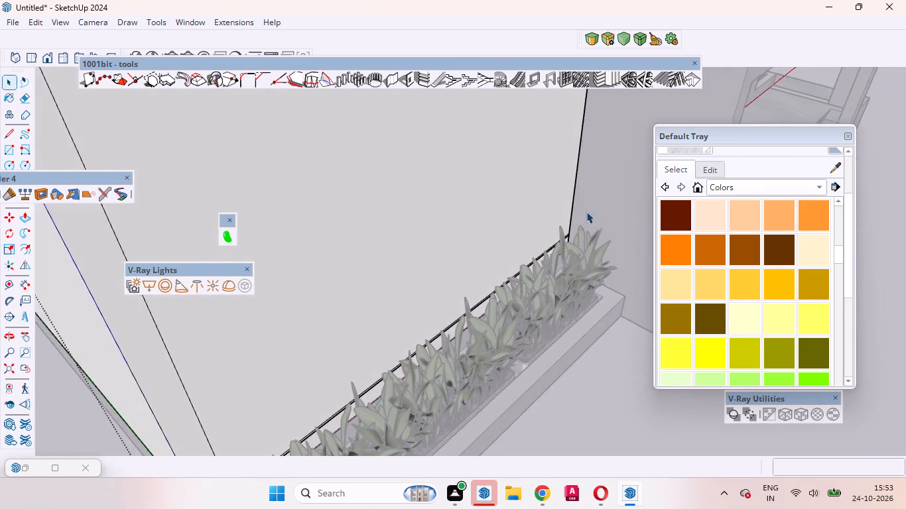
{"action": "scroll", "coordinate": [533, 205], "scroll_direction": "down", "scroll_amount": 8}
{"action": "scroll", "coordinate": [432, 286], "scroll_direction": "up", "scroll_amount": 16}
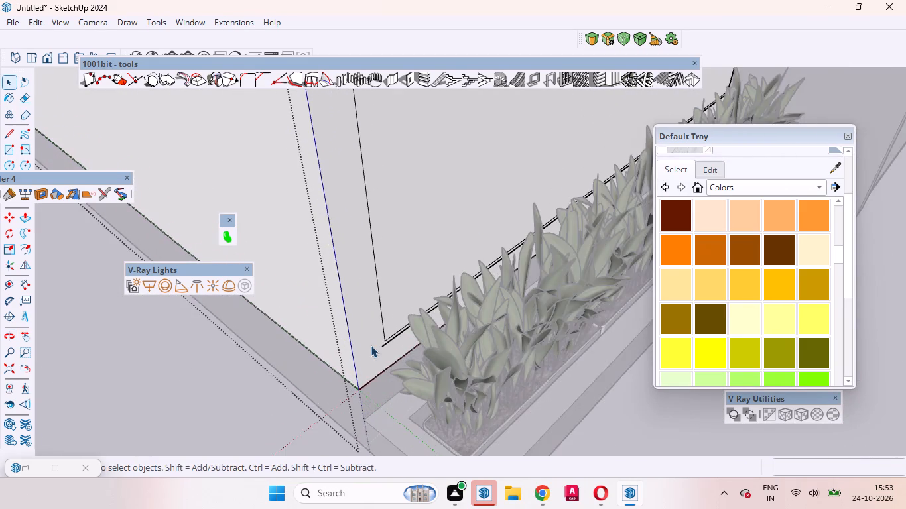
{"action": "scroll", "coordinate": [371, 345], "scroll_direction": "up", "scroll_amount": 5}
{"action": "left_click", "coordinate": [403, 336]}
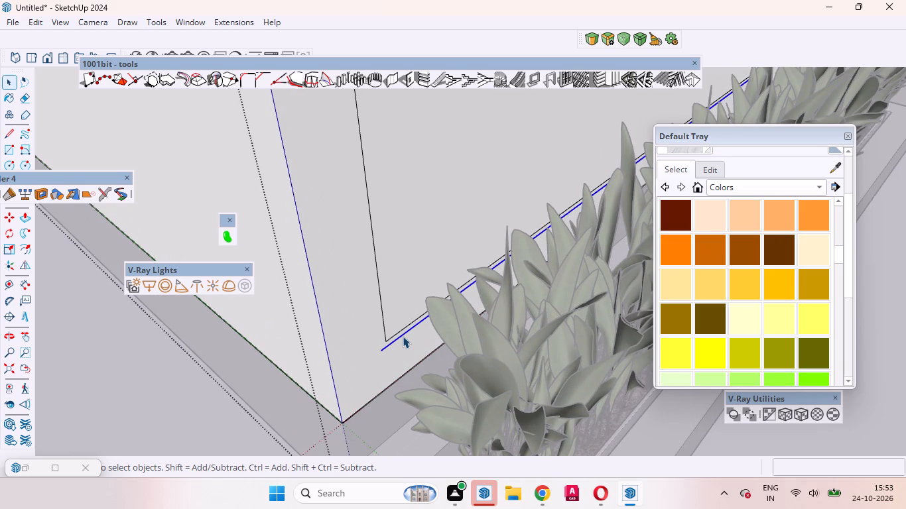
{"action": "key", "text": "Delete"}
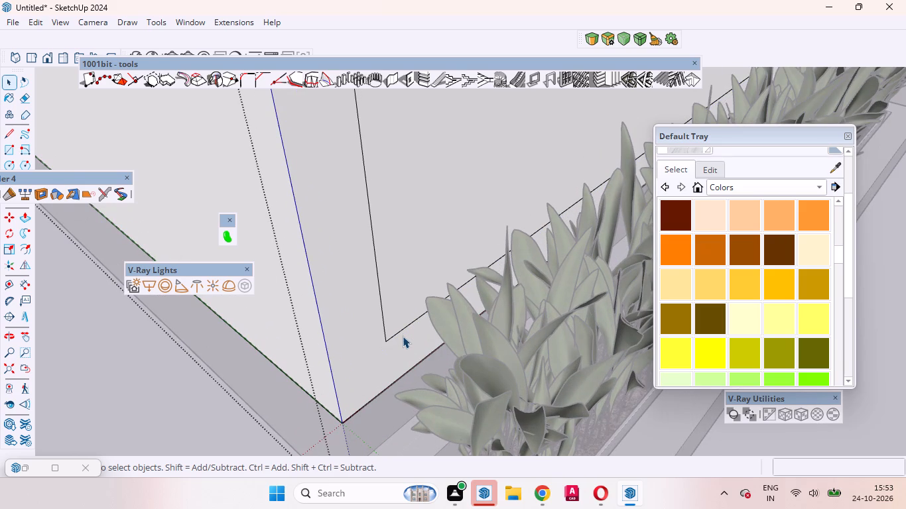
Move the front panel outline's bottom edge 9" down onto the base edge of the tall block.
{"action": "left_click", "coordinate": [396, 334]}
{"action": "key", "text": "m"}
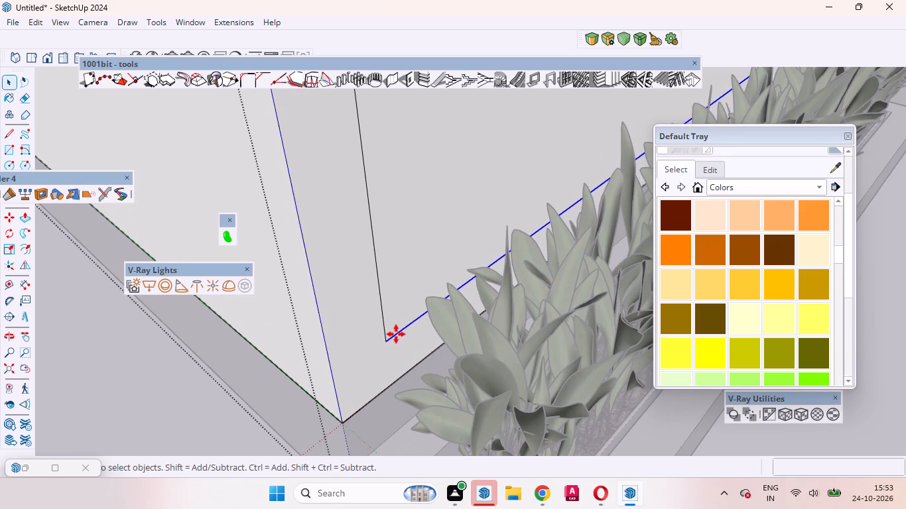
{"action": "left_click", "coordinate": [396, 334]}
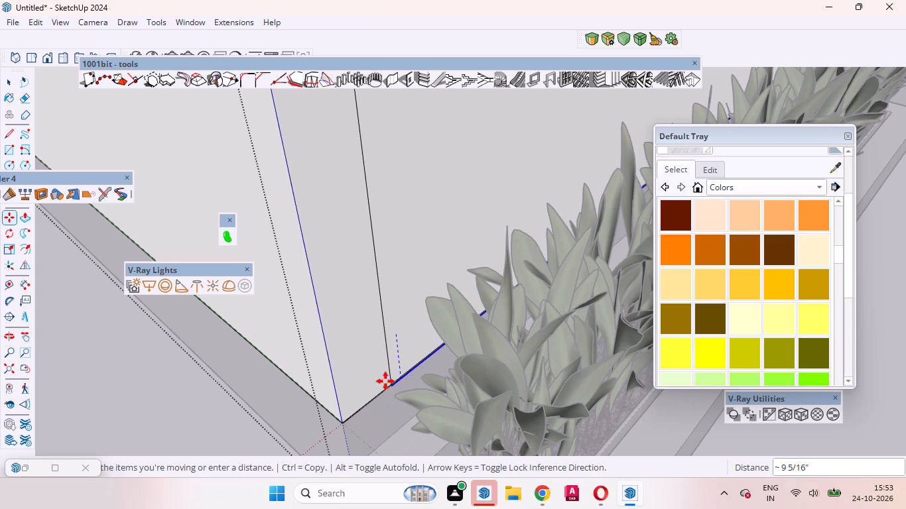
{"action": "left_click", "coordinate": [388, 380]}
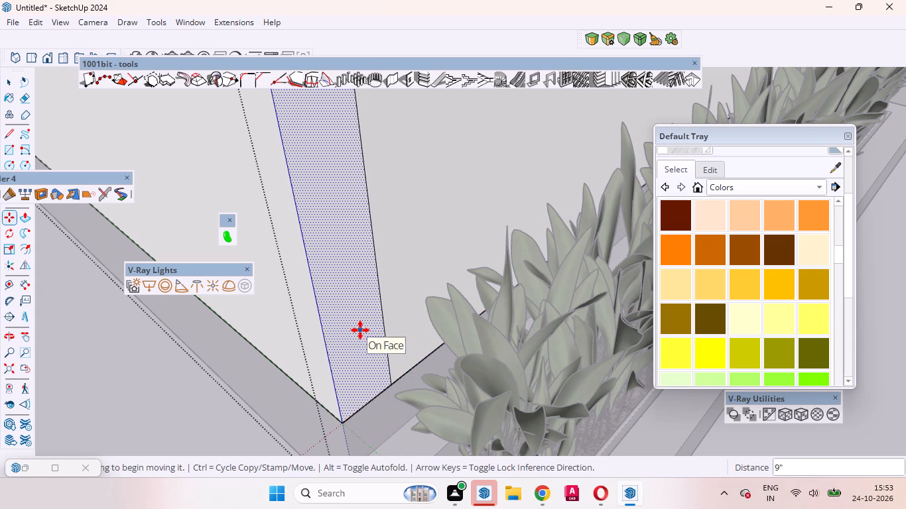
{"action": "key", "text": "space"}
Push/Pull the frame strip along the top and outer side of the tall block 5' outward, level with the balcony's front edge.
{"action": "left_click", "coordinate": [360, 330]}
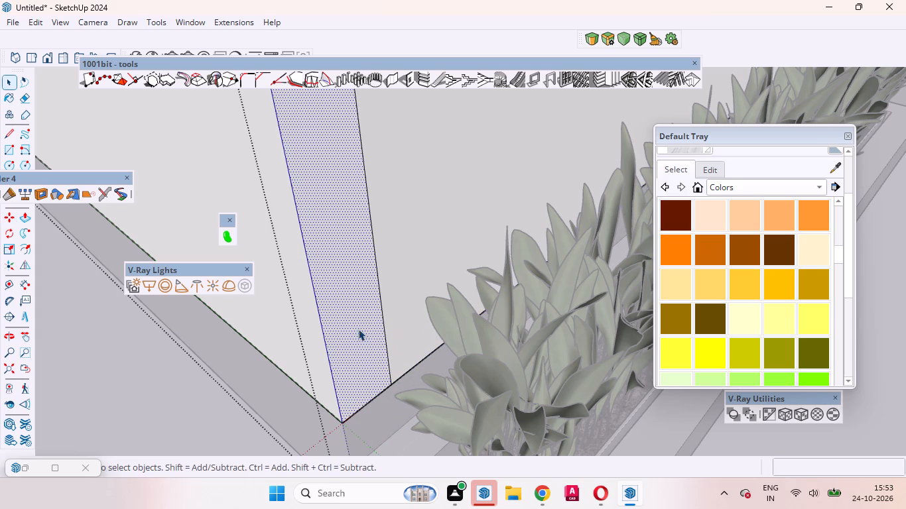
{"action": "scroll", "coordinate": [352, 327], "scroll_direction": "down", "scroll_amount": 15}
{"action": "middle_click_drag", "start_coordinate": [350, 351], "coordinate": [190, 230]}
{"action": "scroll", "coordinate": [297, 245], "scroll_direction": "down", "scroll_amount": 2}
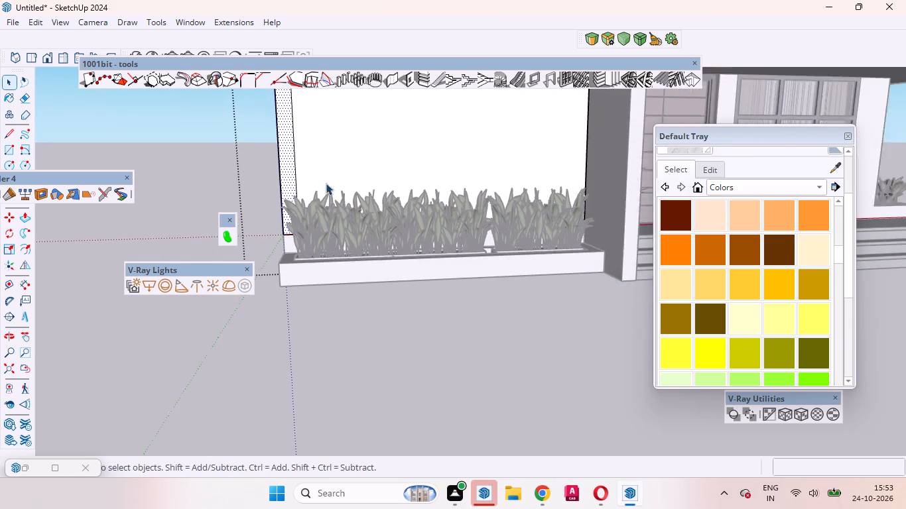
{"action": "scroll", "coordinate": [301, 262], "scroll_direction": "down", "scroll_amount": 14}
{"action": "scroll", "coordinate": [468, 299], "scroll_direction": "up", "scroll_amount": 5}
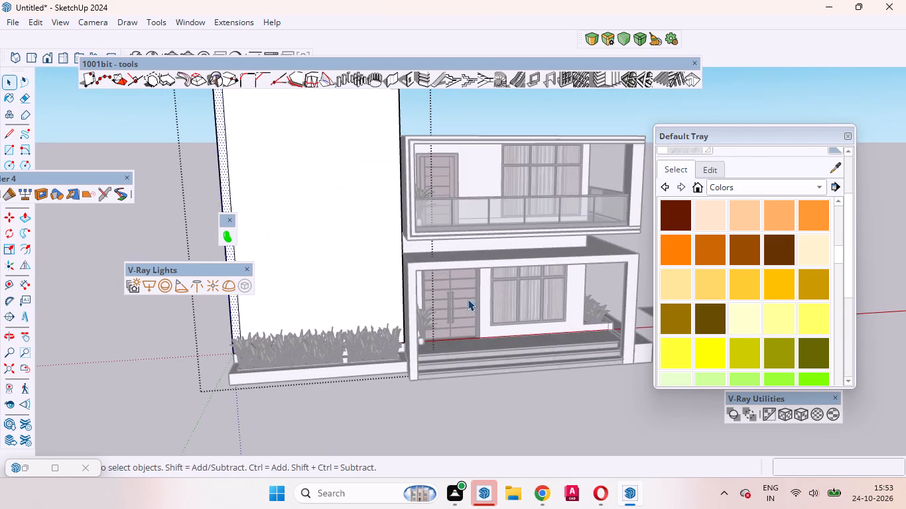
{"action": "middle_click_drag", "start_coordinate": [464, 309], "coordinate": [363, 467]}
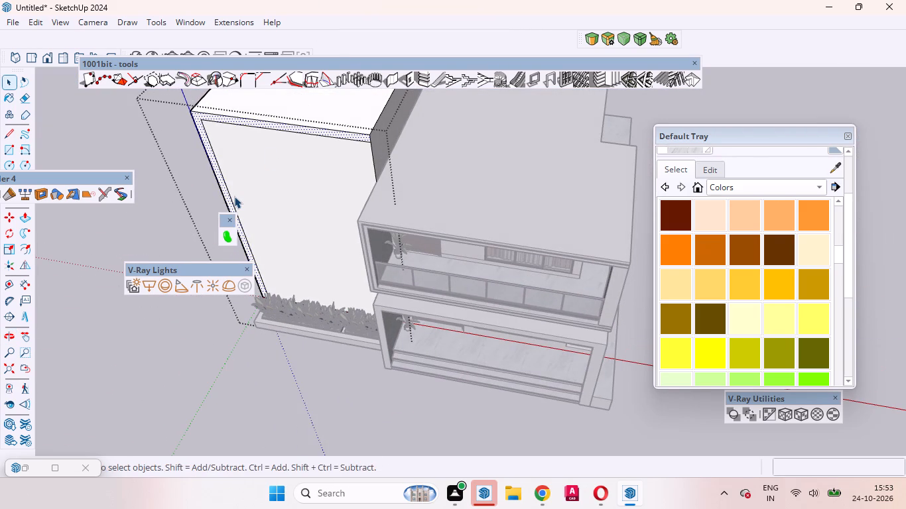
{"action": "key", "text": "p"}
{"action": "scroll", "coordinate": [255, 208], "scroll_direction": "down", "scroll_amount": 1}
{"action": "scroll", "coordinate": [384, 110], "scroll_direction": "up", "scroll_amount": 9}
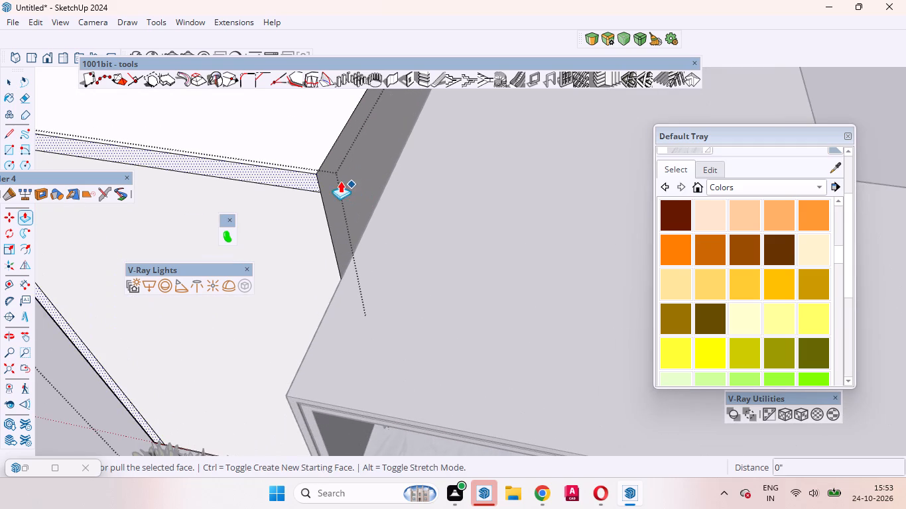
{"action": "left_click", "coordinate": [307, 178]}
{"action": "scroll", "coordinate": [276, 229], "scroll_direction": "down", "scroll_amount": 8}
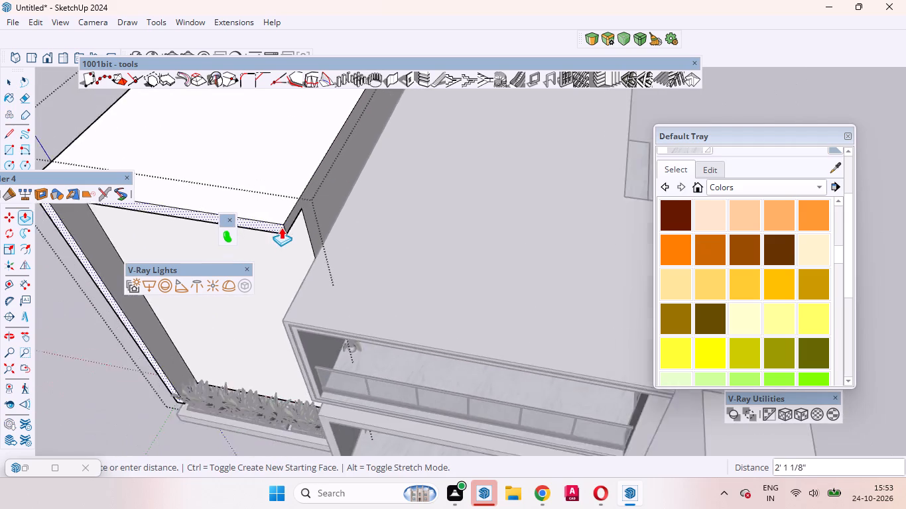
{"action": "scroll", "coordinate": [281, 227], "scroll_direction": "down", "scroll_amount": 3}
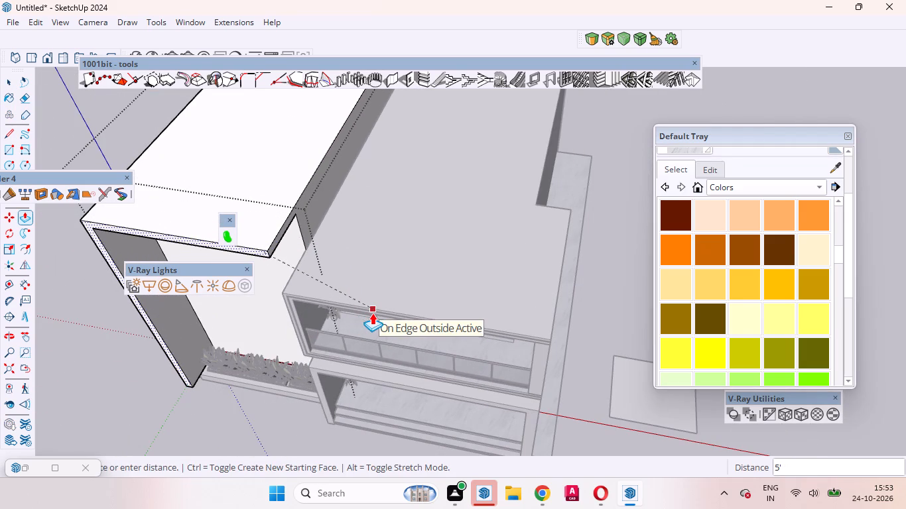
{"action": "left_click", "coordinate": [372, 313]}
{"action": "scroll", "coordinate": [442, 280], "scroll_direction": "down", "scroll_amount": 8}
{"action": "middle_click_drag", "start_coordinate": [422, 325], "coordinate": [504, 13]}
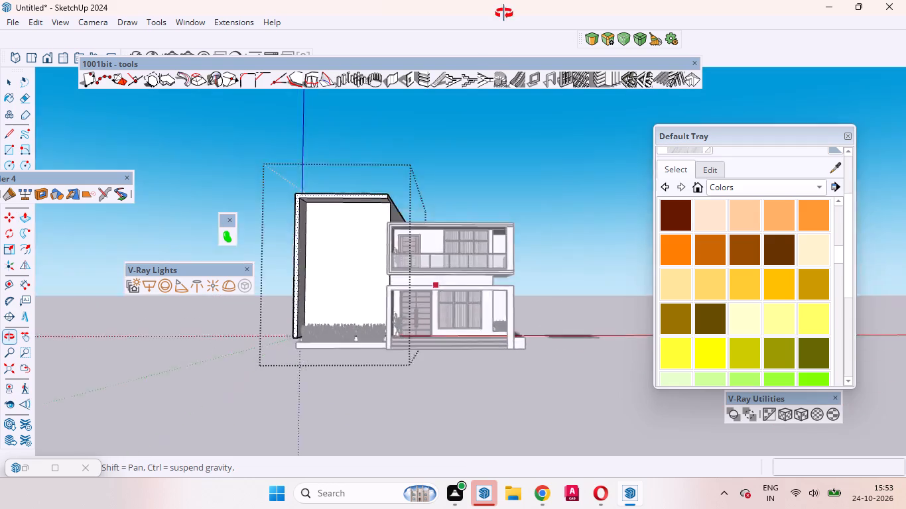
{"action": "middle_click_drag", "start_coordinate": [504, 13], "coordinate": [444, 213]}
{"action": "middle_click", "coordinate": [444, 213]}
{"action": "scroll", "coordinate": [444, 213], "scroll_direction": "up", "scroll_amount": 1}
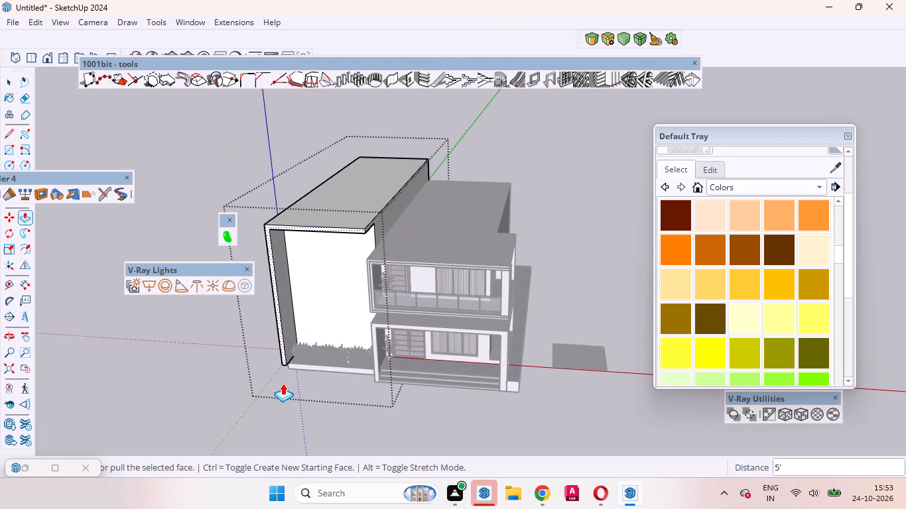
{"action": "key", "text": "space"}
Open the planter base at the foot of the tall block and Push/Pull its front face 2' 1 1/2" outward, level with the frame's front.
{"action": "scroll", "coordinate": [305, 368], "scroll_direction": "up", "scroll_amount": 2}
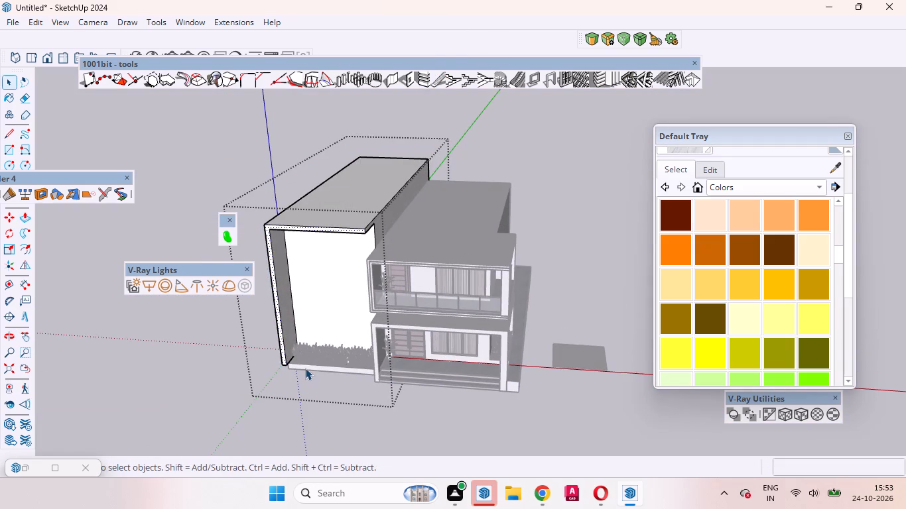
{"action": "scroll", "coordinate": [305, 368], "scroll_direction": "up", "scroll_amount": 13}
{"action": "left_click", "coordinate": [324, 353]}
{"action": "double_click", "coordinate": [323, 353]}
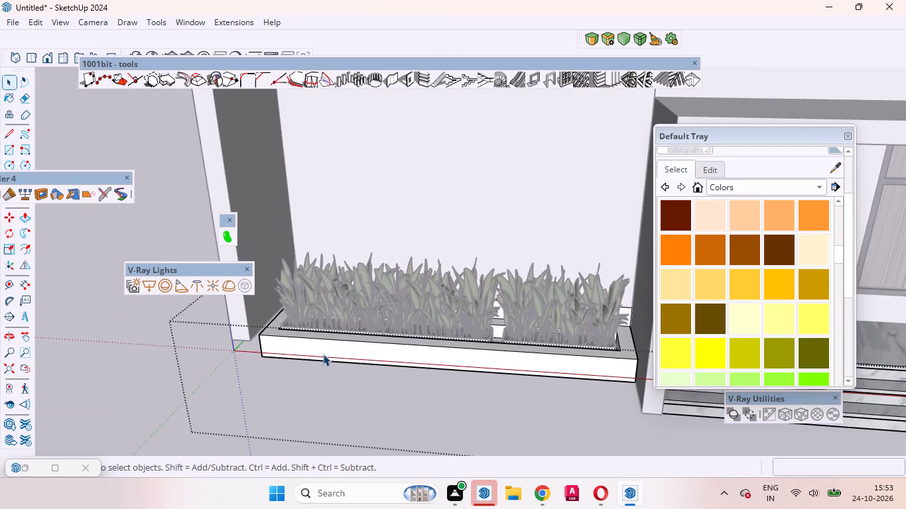
{"action": "left_click", "coordinate": [322, 355]}
{"action": "key", "text": "p"}
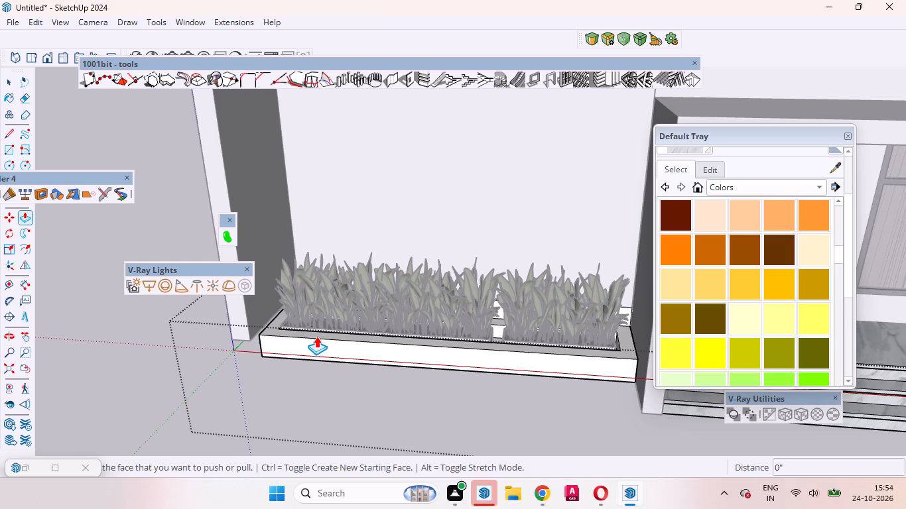
{"action": "left_click", "coordinate": [281, 355]}
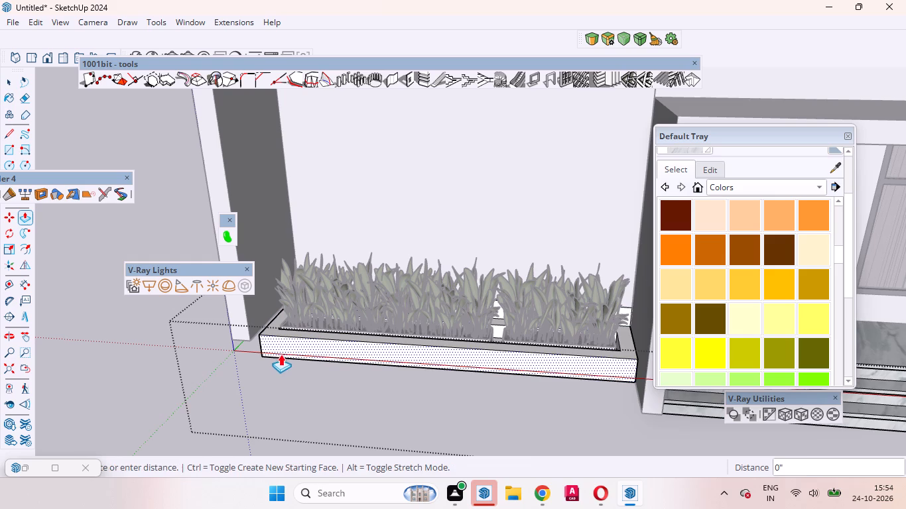
{"action": "left_click", "coordinate": [242, 321]}
Inspect the extended base and the lower end of the frame's outer side from the front, side and below.
{"action": "middle_click_drag", "start_coordinate": [241, 368], "coordinate": [259, 371]}
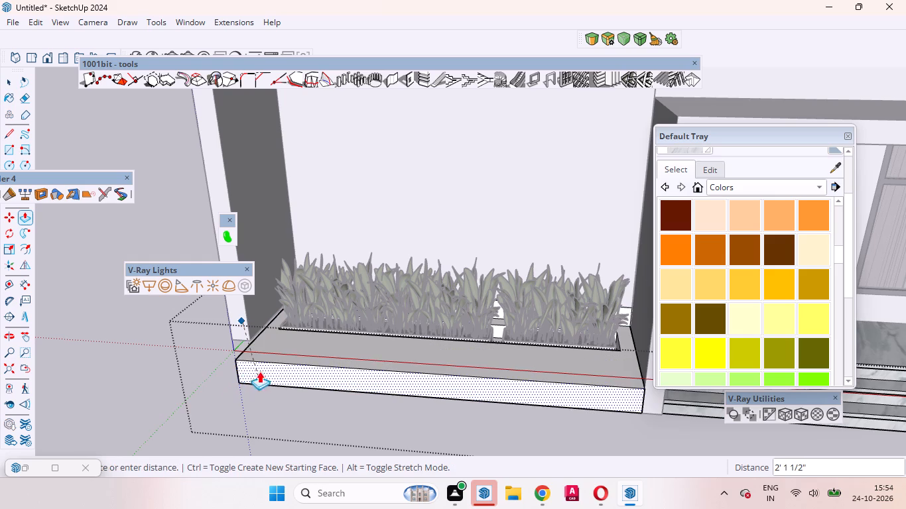
{"action": "middle_click_drag", "start_coordinate": [259, 371], "coordinate": [389, 353]}
{"action": "scroll", "coordinate": [245, 381], "scroll_direction": "down", "scroll_amount": 7}
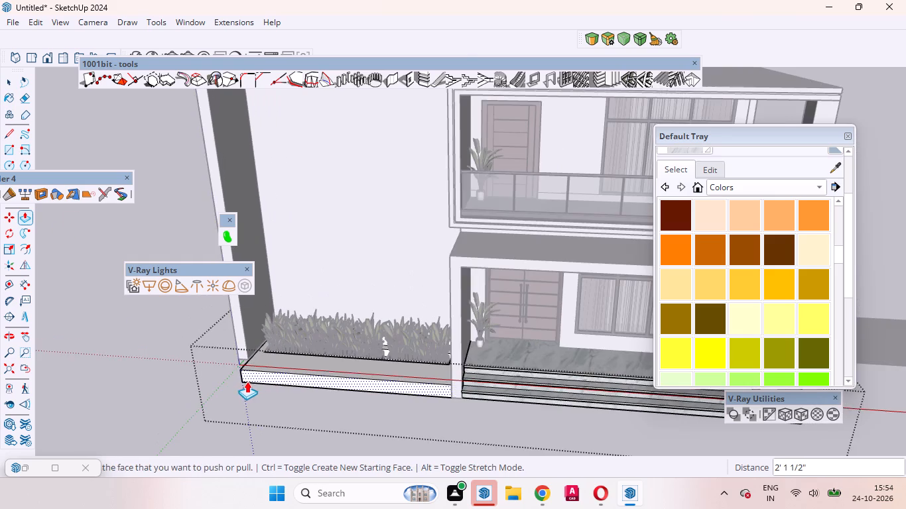
{"action": "middle_click_drag", "start_coordinate": [265, 384], "coordinate": [541, 340]}
{"action": "middle_click_drag", "start_coordinate": [564, 332], "coordinate": [655, 295]}
{"action": "scroll", "coordinate": [414, 299], "scroll_direction": "down", "scroll_amount": 4}
{"action": "scroll", "coordinate": [463, 357], "scroll_direction": "up", "scroll_amount": 7}
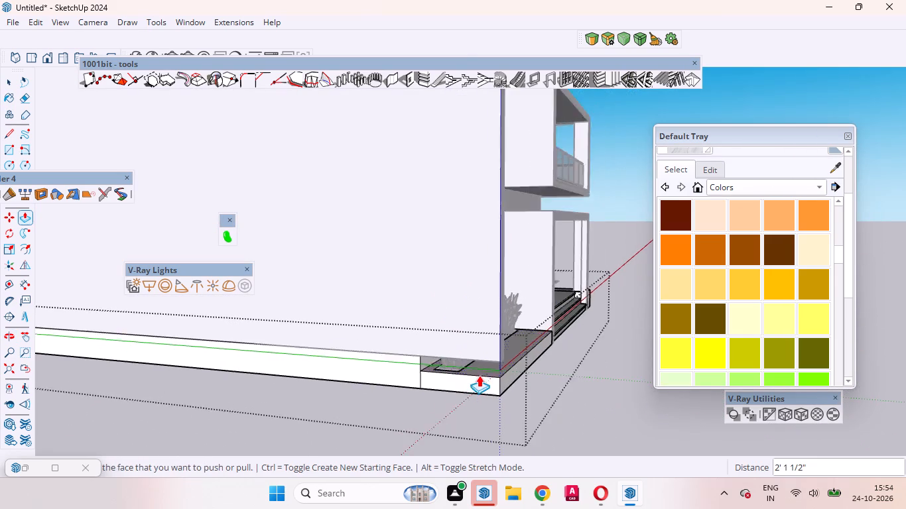
{"action": "scroll", "coordinate": [479, 375], "scroll_direction": "up", "scroll_amount": 5}
{"action": "middle_click_drag", "start_coordinate": [463, 389], "coordinate": [257, 382]}
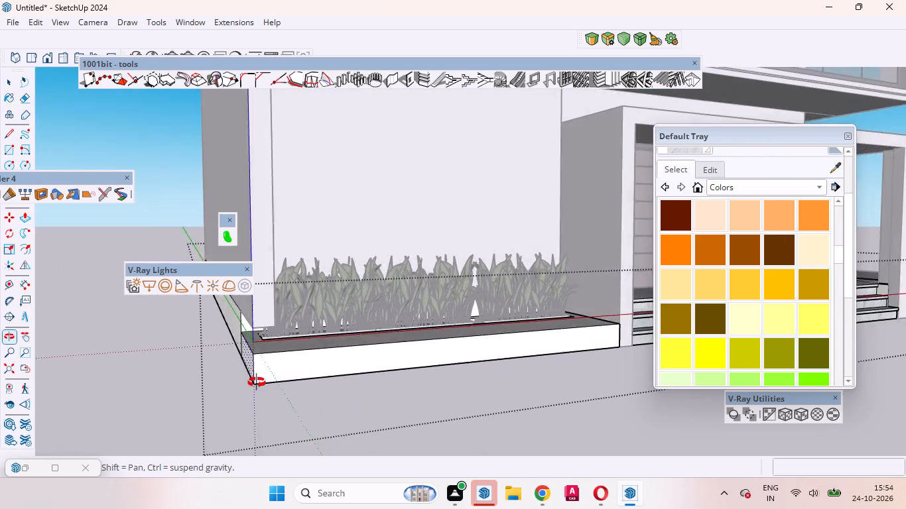
{"action": "middle_click_drag", "start_coordinate": [257, 382], "coordinate": [285, 400]}
{"action": "scroll", "coordinate": [287, 392], "scroll_direction": "up", "scroll_amount": 4}
{"action": "middle_click_drag", "start_coordinate": [292, 361], "coordinate": [286, 355]}
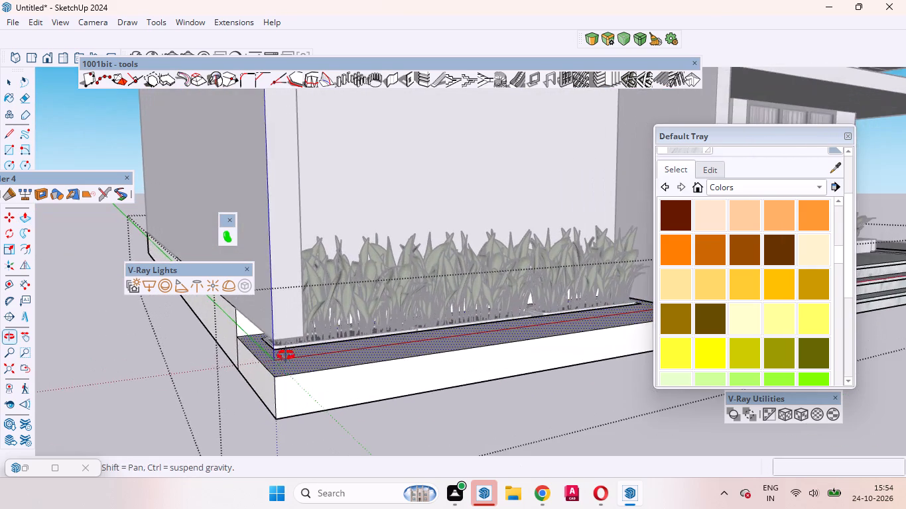
{"action": "middle_click_drag", "start_coordinate": [286, 355], "coordinate": [214, 233]}
{"action": "scroll", "coordinate": [207, 151], "scroll_direction": "up", "scroll_amount": 7}
{"action": "scroll", "coordinate": [258, 252], "scroll_direction": "down", "scroll_amount": 5}
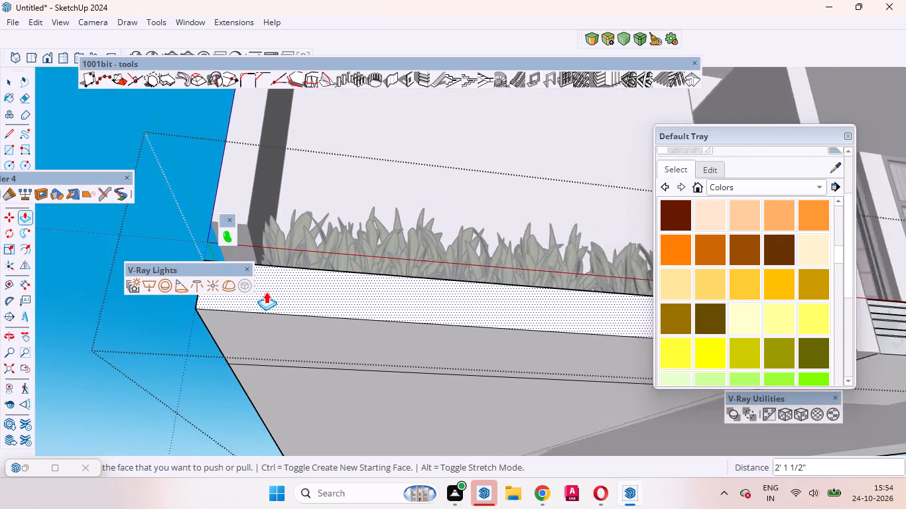
{"action": "key", "text": "space"}
Open the tall block and Push/Pull the bottom face of the frame's outer side 9 5/8" down towards the planter base.
{"action": "scroll", "coordinate": [265, 323], "scroll_direction": "down", "scroll_amount": 8}
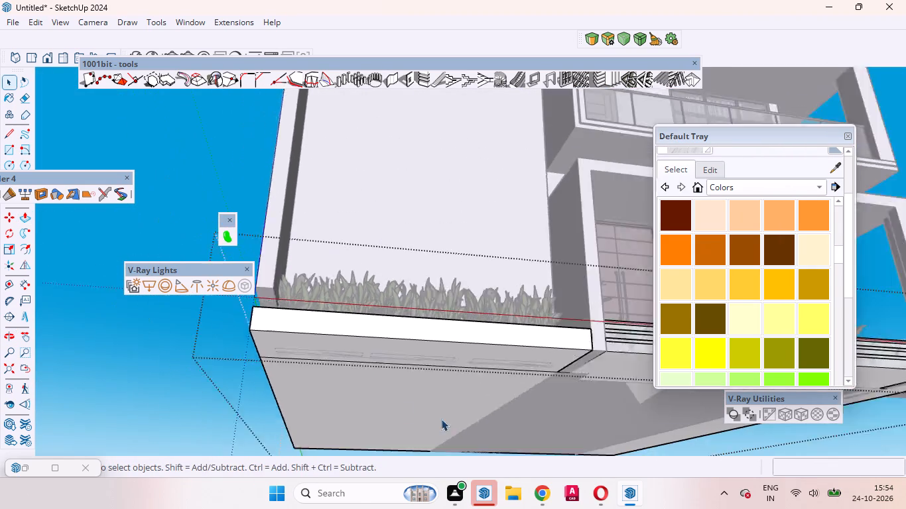
{"action": "scroll", "coordinate": [441, 419], "scroll_direction": "down", "scroll_amount": 5}
{"action": "scroll", "coordinate": [466, 380], "scroll_direction": "up", "scroll_amount": 12}
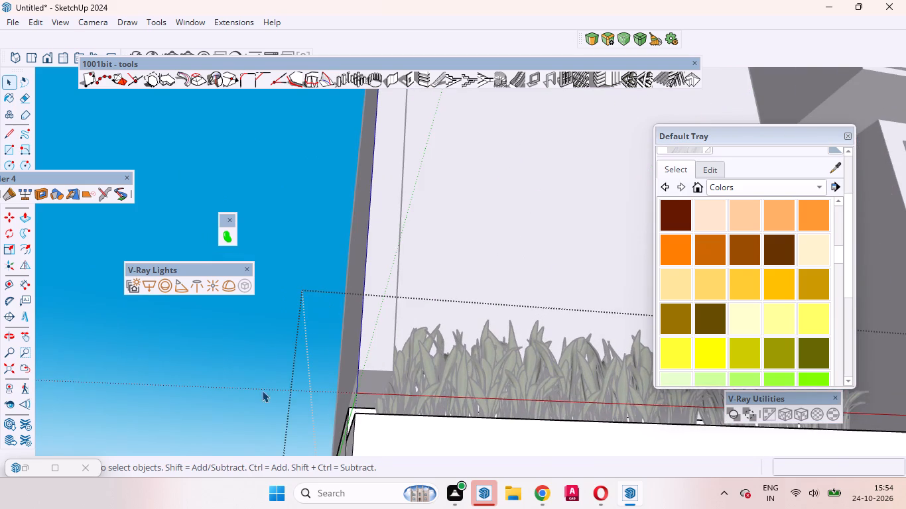
{"action": "scroll", "coordinate": [361, 396], "scroll_direction": "up", "scroll_amount": 4}
{"action": "left_click", "coordinate": [379, 368]}
{"action": "double_click", "coordinate": [375, 378]}
{"action": "left_click", "coordinate": [375, 374]}
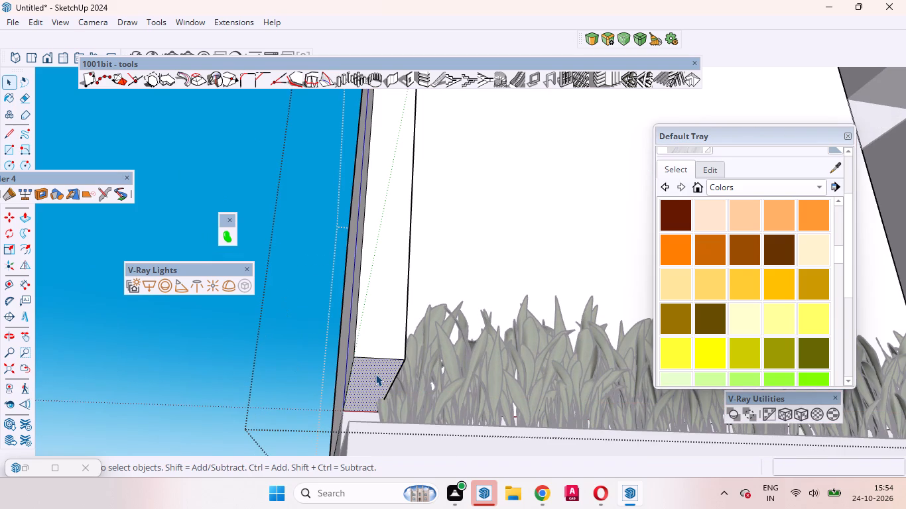
{"action": "key", "text": "p"}
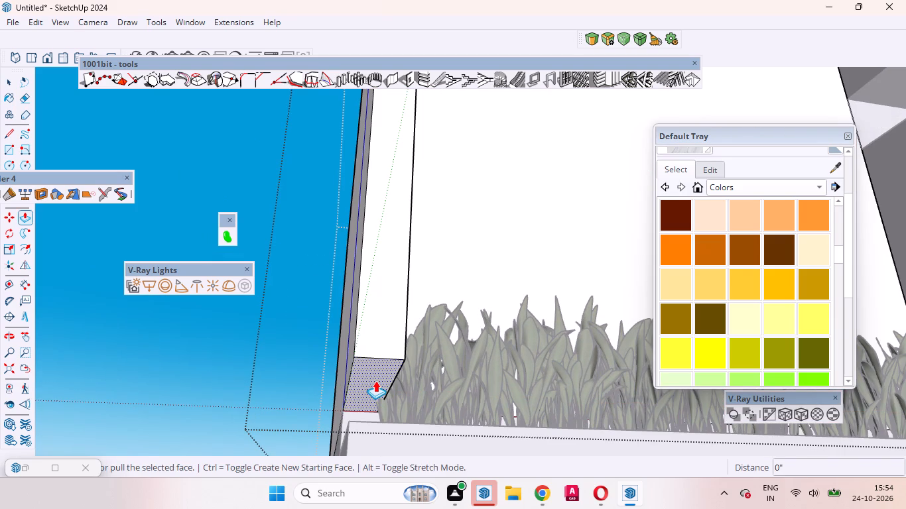
{"action": "left_click", "coordinate": [375, 380]}
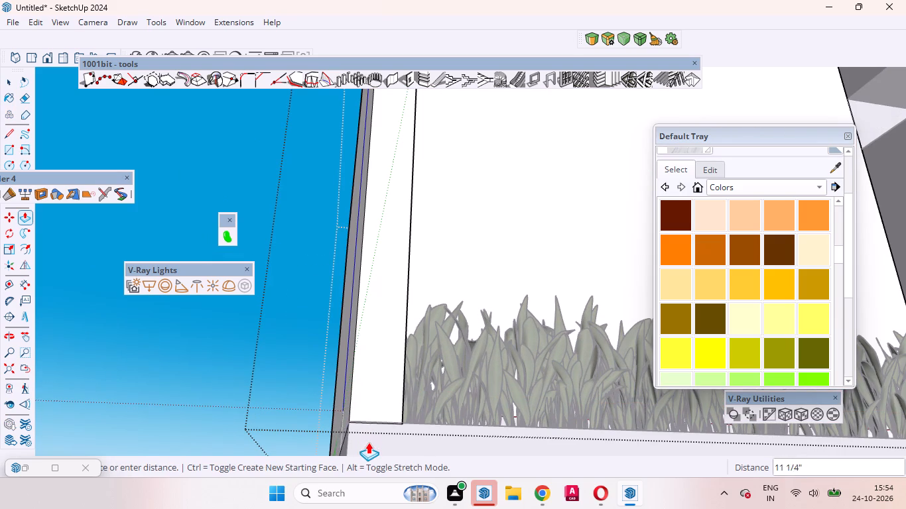
{"action": "scroll", "coordinate": [369, 430], "scroll_direction": "down", "scroll_amount": 9}
{"action": "scroll", "coordinate": [367, 412], "scroll_direction": "up", "scroll_amount": 1}
{"action": "scroll", "coordinate": [367, 412], "scroll_direction": "down", "scroll_amount": 2}
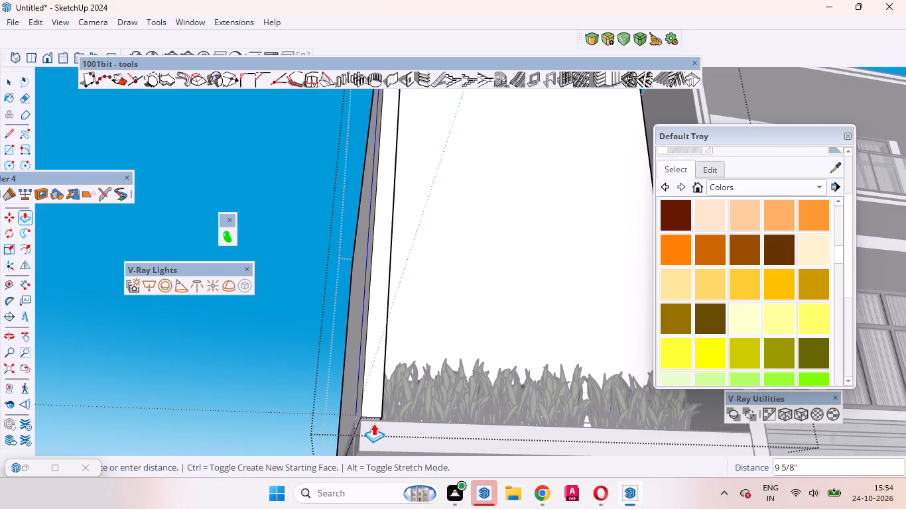
{"action": "left_click", "coordinate": [373, 424]}
Push/Pull the bottom face of the frame's outer side another 1 7/16" down onto the base's top edge, and leave the tall block.
{"action": "scroll", "coordinate": [373, 413], "scroll_direction": "up", "scroll_amount": 2}
{"action": "scroll", "coordinate": [373, 413], "scroll_direction": "down", "scroll_amount": 1}
{"action": "scroll", "coordinate": [373, 413], "scroll_direction": "up", "scroll_amount": 10}
{"action": "middle_click_drag", "start_coordinate": [371, 429], "coordinate": [290, 455]}
{"action": "scroll", "coordinate": [381, 318], "scroll_direction": "down", "scroll_amount": 7}
{"action": "scroll", "coordinate": [404, 335], "scroll_direction": "up", "scroll_amount": 16}
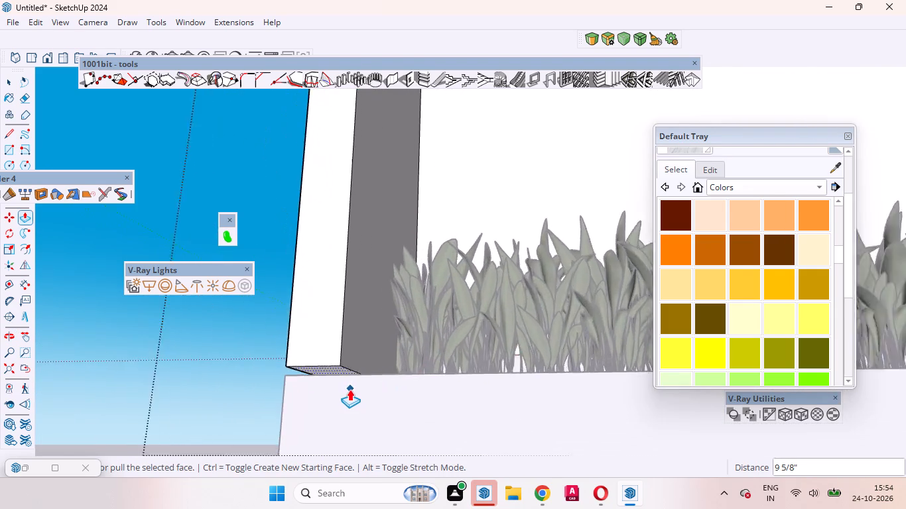
{"action": "scroll", "coordinate": [350, 389], "scroll_direction": "up", "scroll_amount": 10}
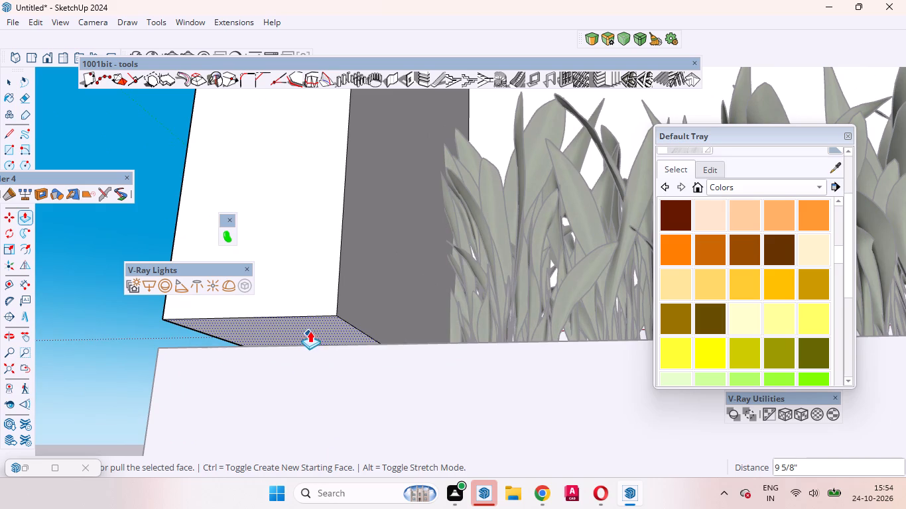
{"action": "left_click", "coordinate": [312, 323]}
{"action": "left_click", "coordinate": [308, 347]}
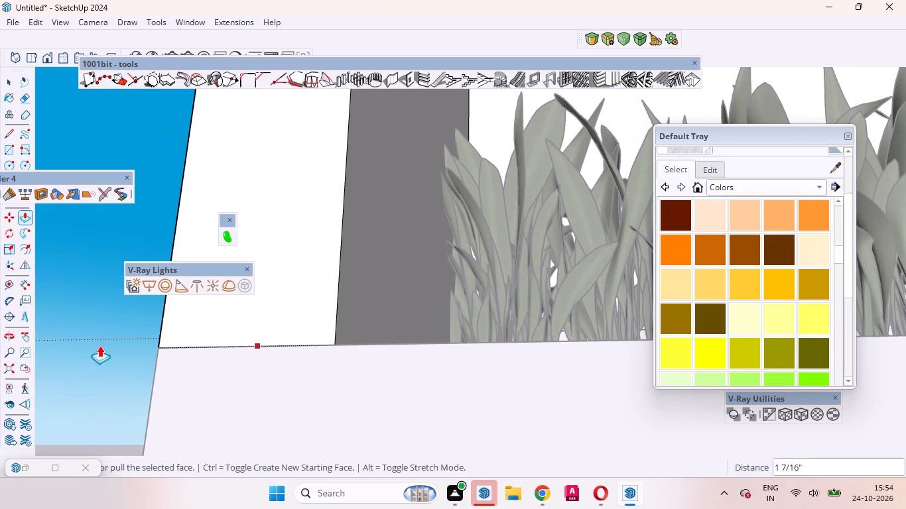
{"action": "key", "text": "space"}
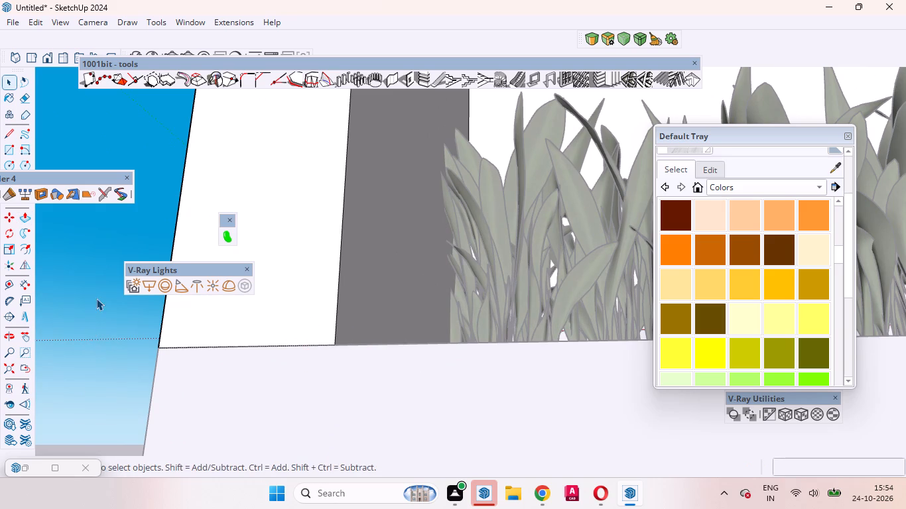
{"action": "scroll", "coordinate": [123, 345], "scroll_direction": "down", "scroll_amount": 20}
{"action": "scroll", "coordinate": [123, 345], "scroll_direction": "down", "scroll_amount": 2}
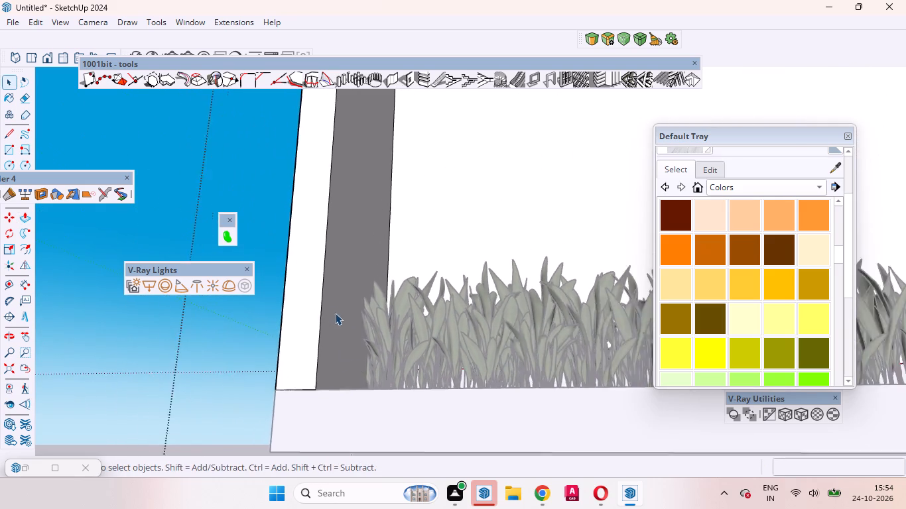
{"action": "scroll", "coordinate": [335, 313], "scroll_direction": "down", "scroll_amount": 9}
{"action": "middle_click_drag", "start_coordinate": [338, 313], "coordinate": [373, 447]}
{"action": "scroll", "coordinate": [373, 447], "scroll_direction": "up", "scroll_amount": 1}
{"action": "left_click", "coordinate": [227, 332]}
Examine the whole facade and the top of the tall block from the front and from the balcony side.
{"action": "scroll", "coordinate": [312, 336], "scroll_direction": "down", "scroll_amount": 2}
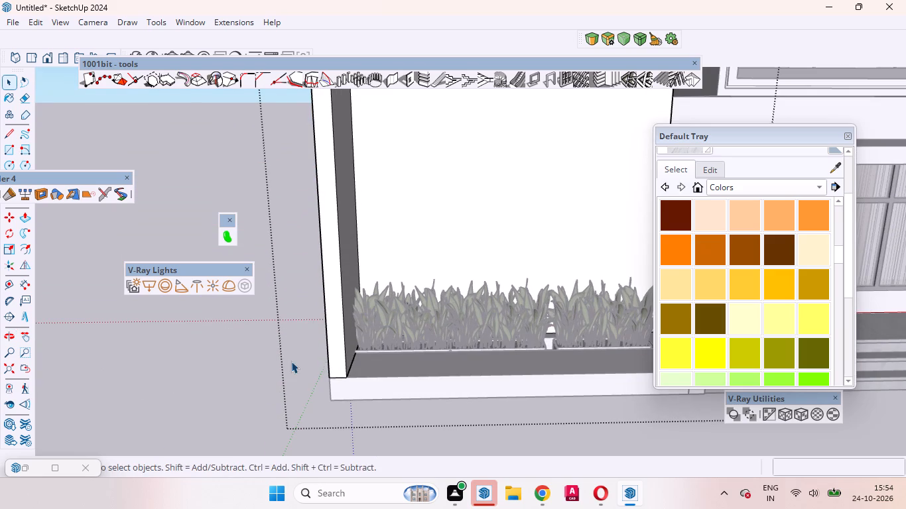
{"action": "scroll", "coordinate": [291, 361], "scroll_direction": "down", "scroll_amount": 11}
{"action": "middle_click_drag", "start_coordinate": [432, 272], "coordinate": [343, 175]}
{"action": "scroll", "coordinate": [343, 175], "scroll_direction": "up", "scroll_amount": 1}
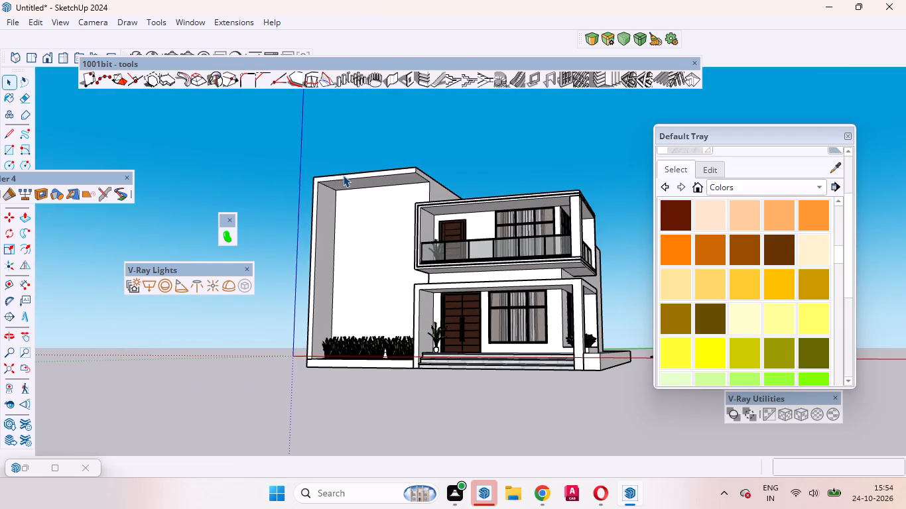
{"action": "scroll", "coordinate": [463, 141], "scroll_direction": "up", "scroll_amount": 4}
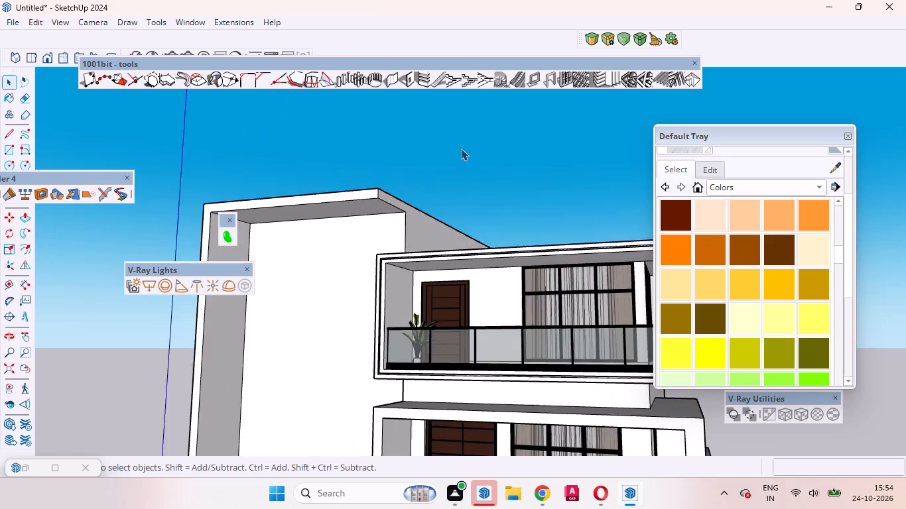
{"action": "scroll", "coordinate": [461, 148], "scroll_direction": "up", "scroll_amount": 4}
{"action": "middle_click_drag", "start_coordinate": [440, 224], "coordinate": [338, 310]}
{"action": "scroll", "coordinate": [338, 310], "scroll_direction": "up", "scroll_amount": 2}
{"action": "scroll", "coordinate": [335, 310], "scroll_direction": "down", "scroll_amount": 5}
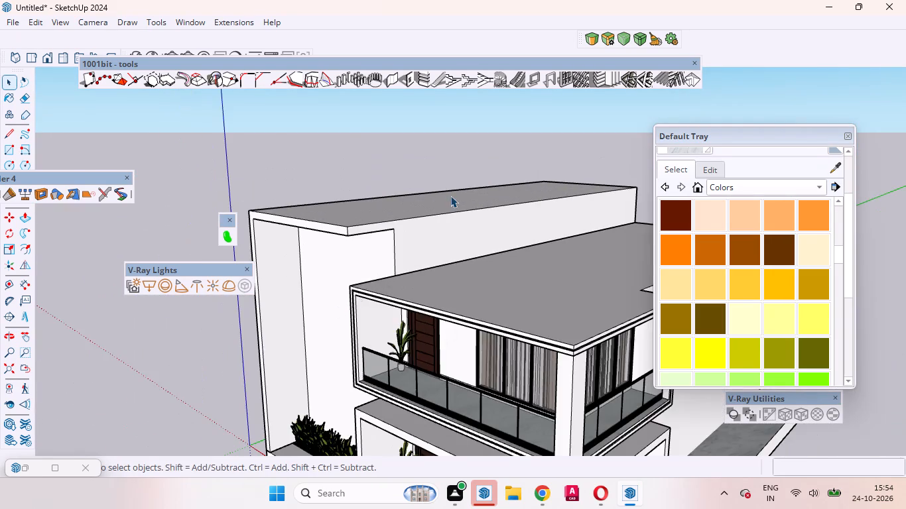
Draw a 45' line on the tall block's balcony-side wall, from the frame top's inner underside corner to the rear vertical edge.
{"action": "scroll", "coordinate": [450, 196], "scroll_direction": "up", "scroll_amount": 5}
{"action": "scroll", "coordinate": [327, 295], "scroll_direction": "up", "scroll_amount": 3}
{"action": "double_click", "coordinate": [316, 258]}
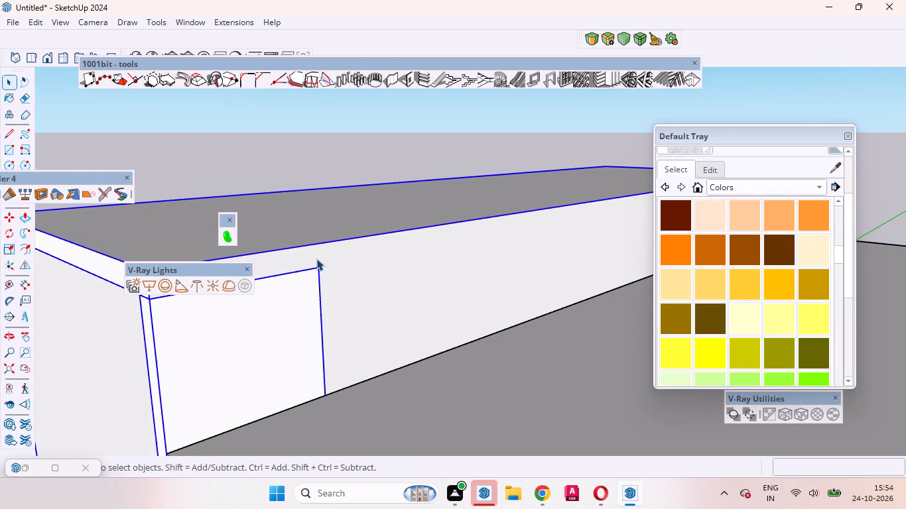
{"action": "left_click", "coordinate": [316, 258]}
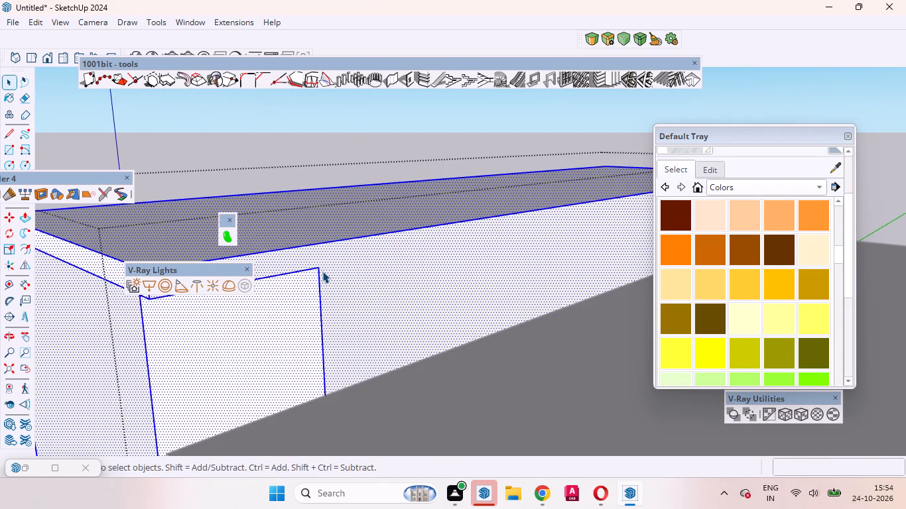
{"action": "scroll", "coordinate": [323, 270], "scroll_direction": "down", "scroll_amount": 5}
{"action": "middle_click_drag", "start_coordinate": [300, 319], "coordinate": [276, 368]}
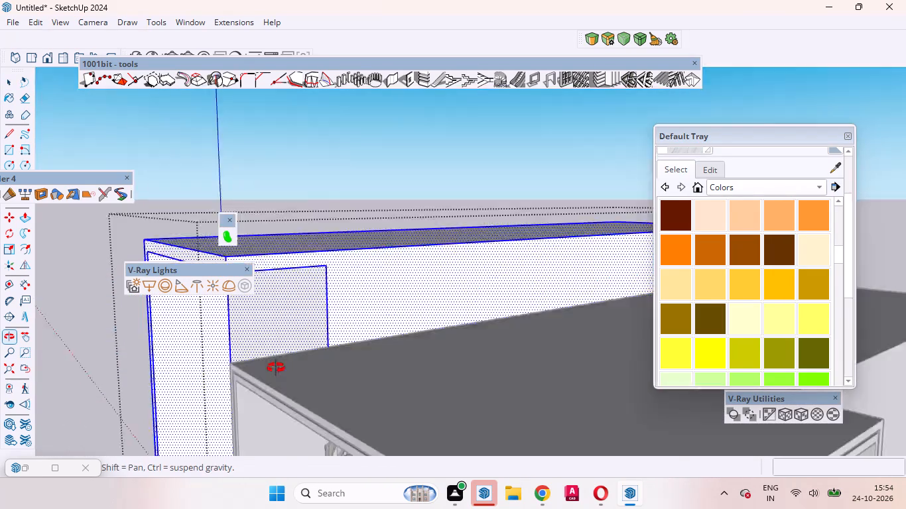
{"action": "middle_click_drag", "start_coordinate": [276, 368], "coordinate": [261, 409]}
{"action": "scroll", "coordinate": [340, 274], "scroll_direction": "up", "scroll_amount": 2}
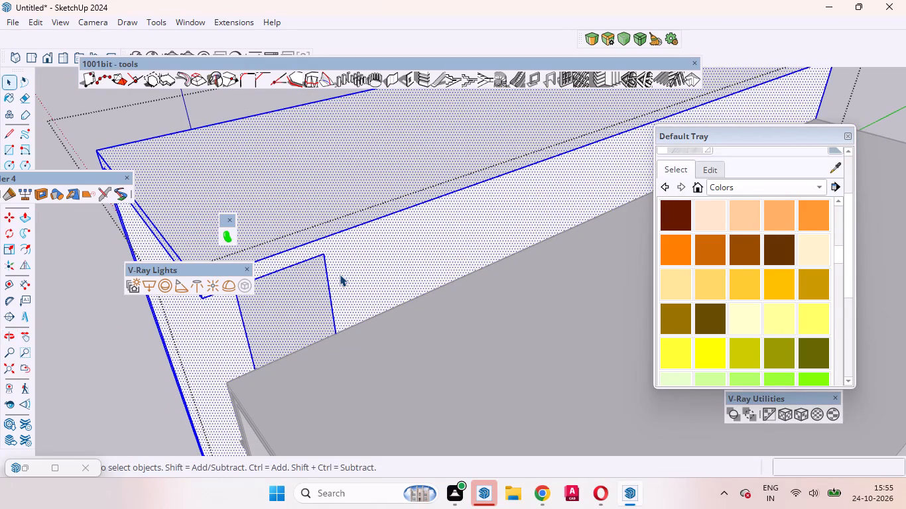
{"action": "key", "text": "l"}
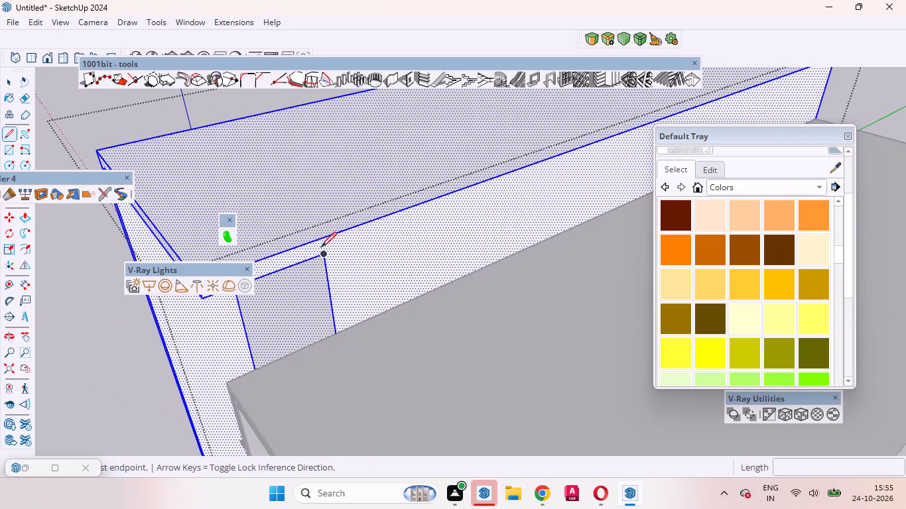
{"action": "left_click", "coordinate": [330, 250]}
{"action": "scroll", "coordinate": [275, 302], "scroll_direction": "down", "scroll_amount": 3}
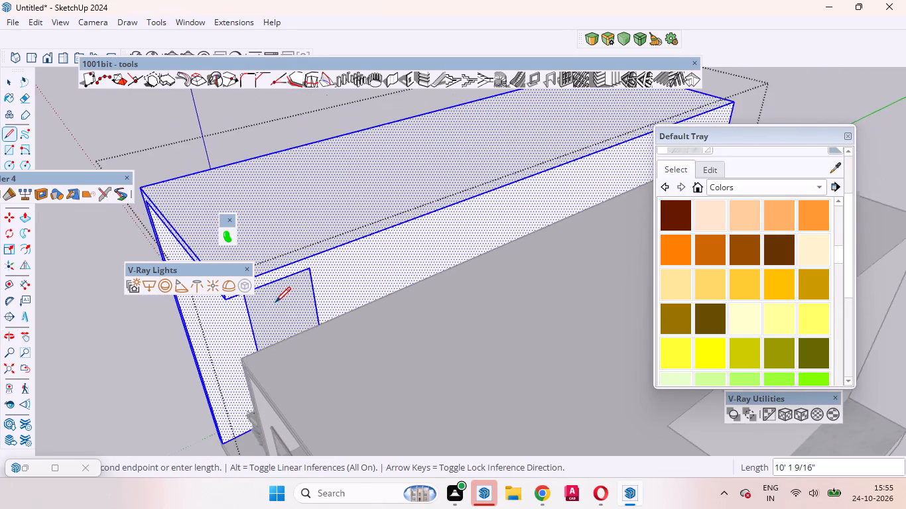
{"action": "scroll", "coordinate": [275, 302], "scroll_direction": "down", "scroll_amount": 12}
{"action": "scroll", "coordinate": [474, 233], "scroll_direction": "up", "scroll_amount": 7}
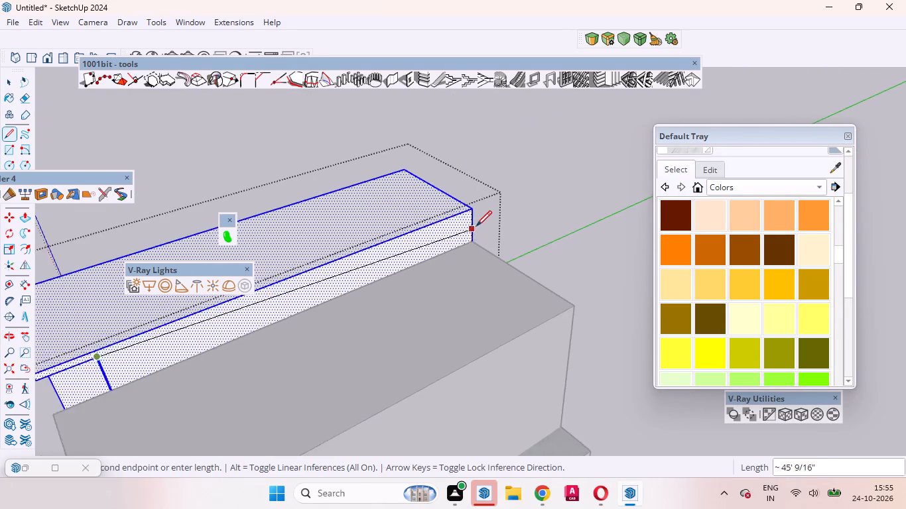
{"action": "scroll", "coordinate": [476, 226], "scroll_direction": "up", "scroll_amount": 10}
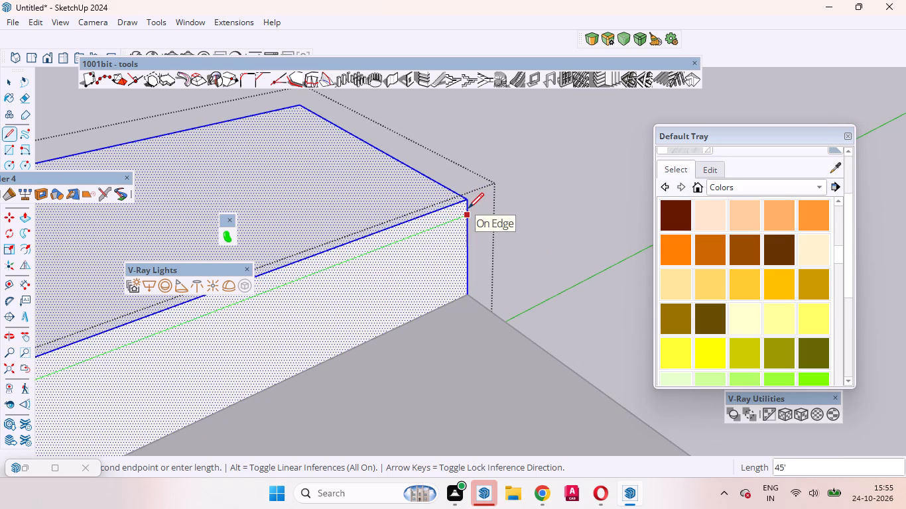
{"action": "left_click", "coordinate": [468, 208]}
{"action": "scroll", "coordinate": [417, 233], "scroll_direction": "down", "scroll_amount": 14}
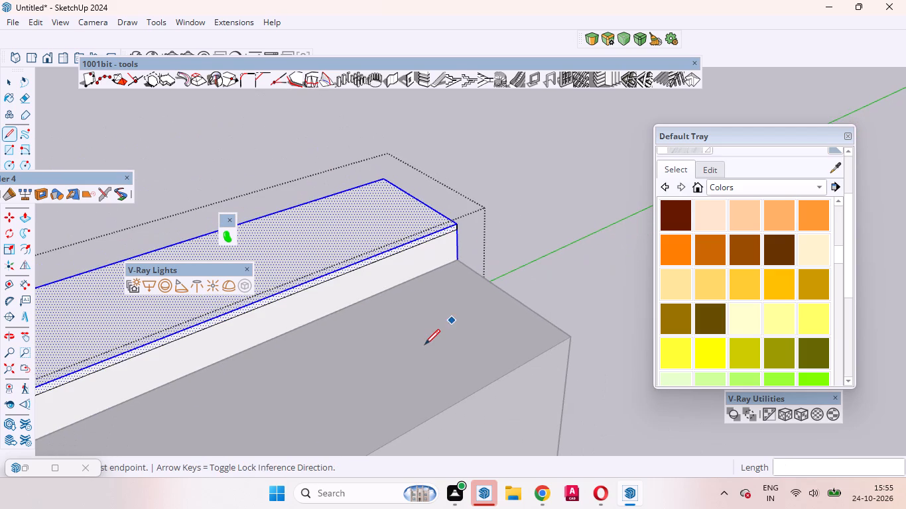
{"action": "key", "text": "space"}
{"action": "scroll", "coordinate": [422, 342], "scroll_direction": "down", "scroll_amount": 6}
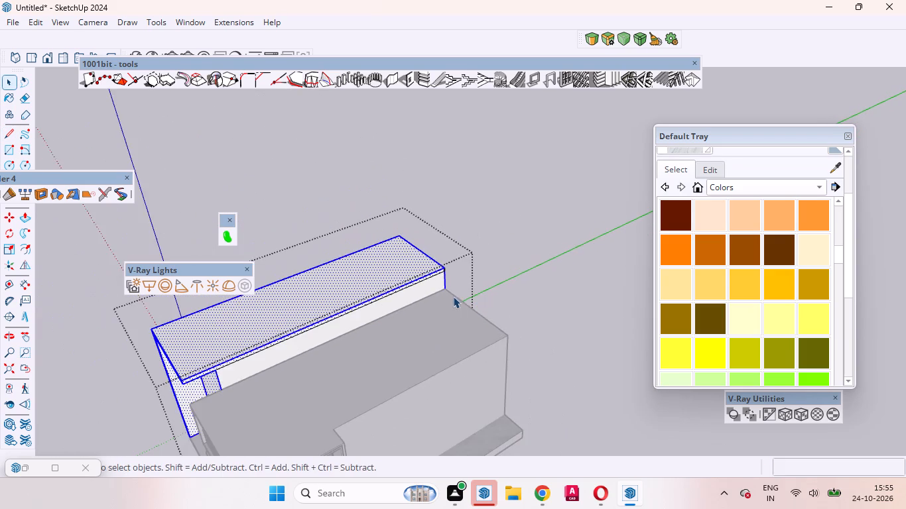
Push/Pull the balcony-side face of the tall block's top band outward about 3' 2".
{"action": "scroll", "coordinate": [453, 296], "scroll_direction": "down", "scroll_amount": 2}
{"action": "scroll", "coordinate": [227, 310], "scroll_direction": "up", "scroll_amount": 6}
{"action": "scroll", "coordinate": [389, 384], "scroll_direction": "up", "scroll_amount": 4}
{"action": "key", "text": "p"}
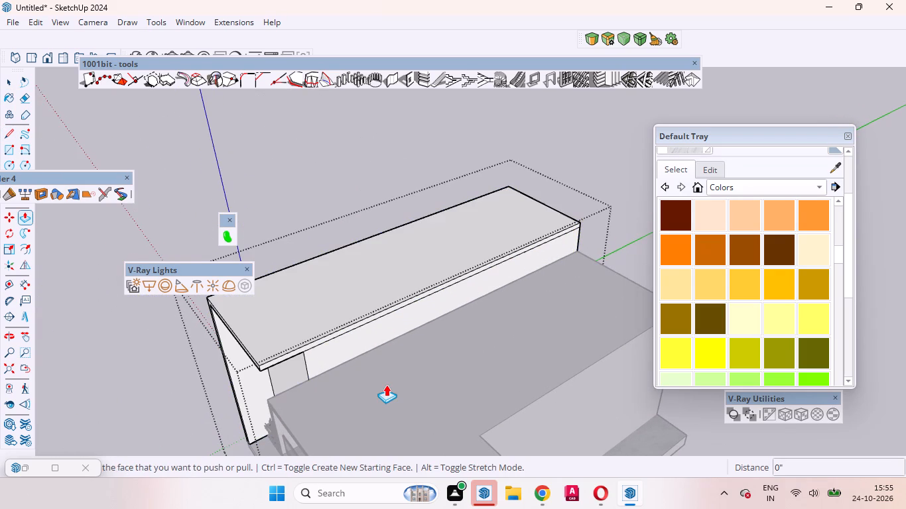
{"action": "scroll", "coordinate": [111, 244], "scroll_direction": "up", "scroll_amount": 4}
{"action": "scroll", "coordinate": [383, 421], "scroll_direction": "up", "scroll_amount": 4}
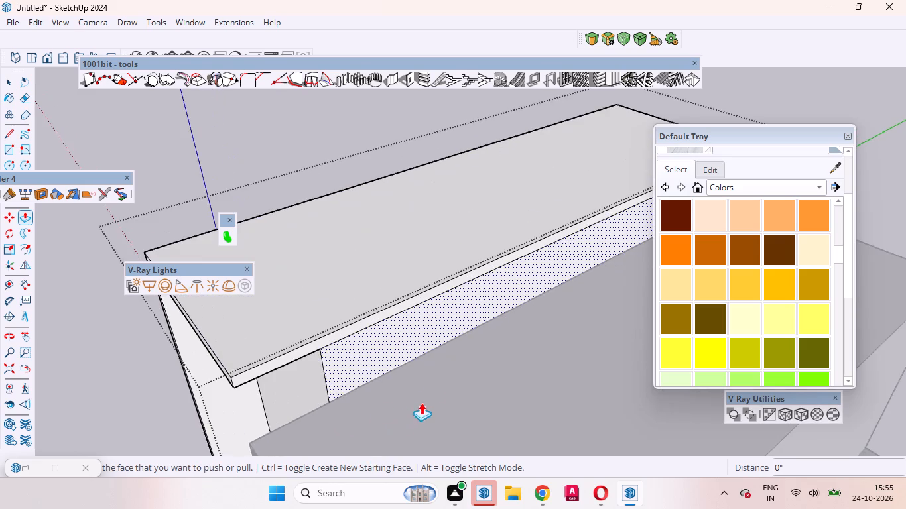
{"action": "middle_click_drag", "start_coordinate": [426, 400], "coordinate": [478, 333]}
{"action": "scroll", "coordinate": [281, 259], "scroll_direction": "up", "scroll_amount": 4}
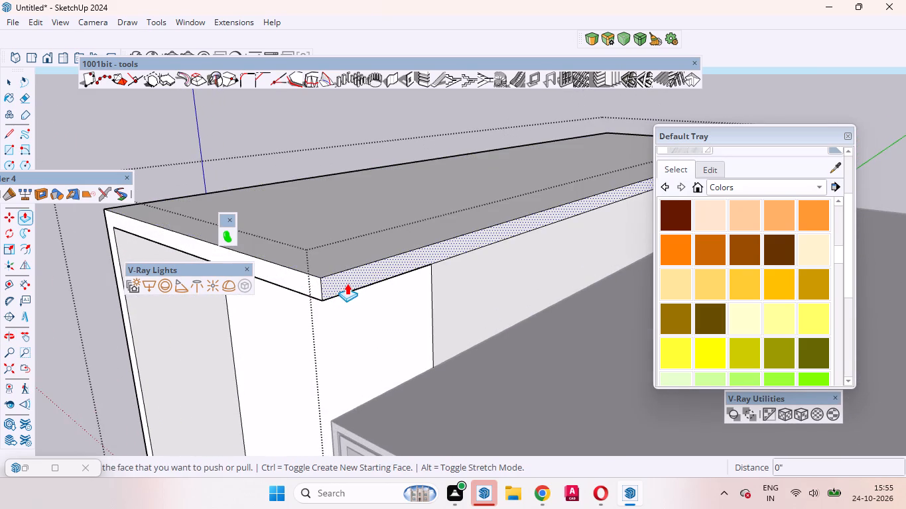
{"action": "left_click", "coordinate": [347, 283]}
{"action": "scroll", "coordinate": [383, 313], "scroll_direction": "down", "scroll_amount": 7}
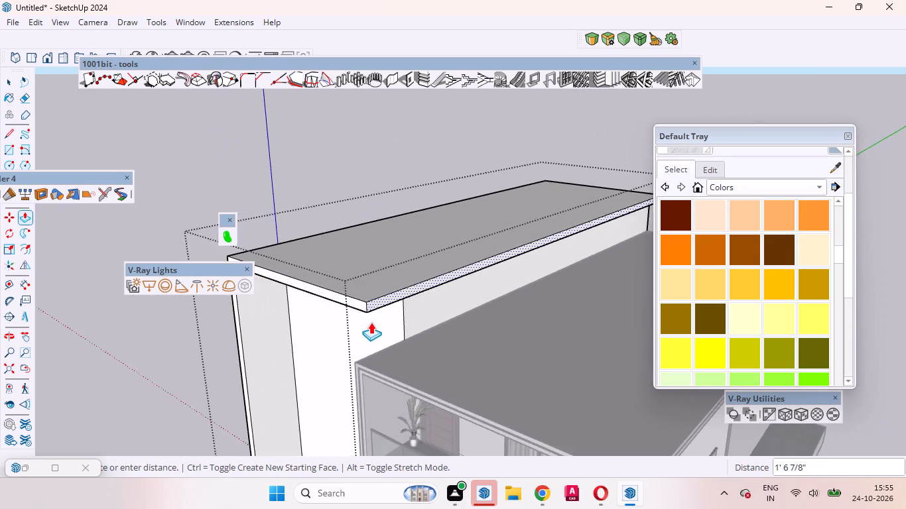
{"action": "middle_click_drag", "start_coordinate": [371, 322], "coordinate": [490, 215]}
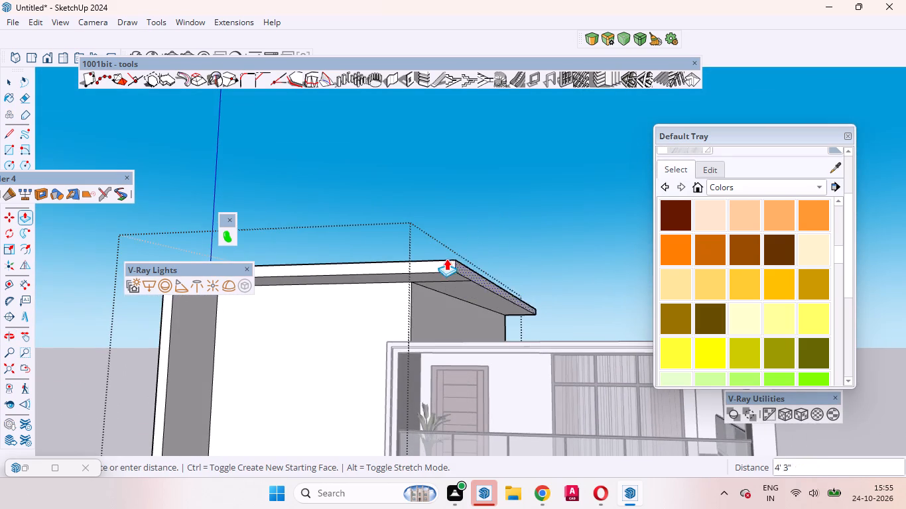
{"action": "scroll", "coordinate": [442, 262], "scroll_direction": "up", "scroll_amount": 6}
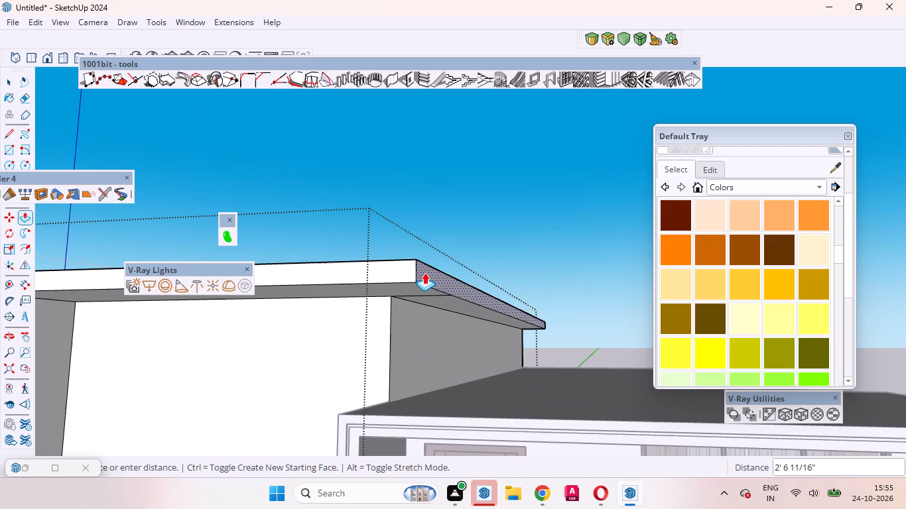
{"action": "middle_click_drag", "start_coordinate": [424, 272], "coordinate": [460, 282]}
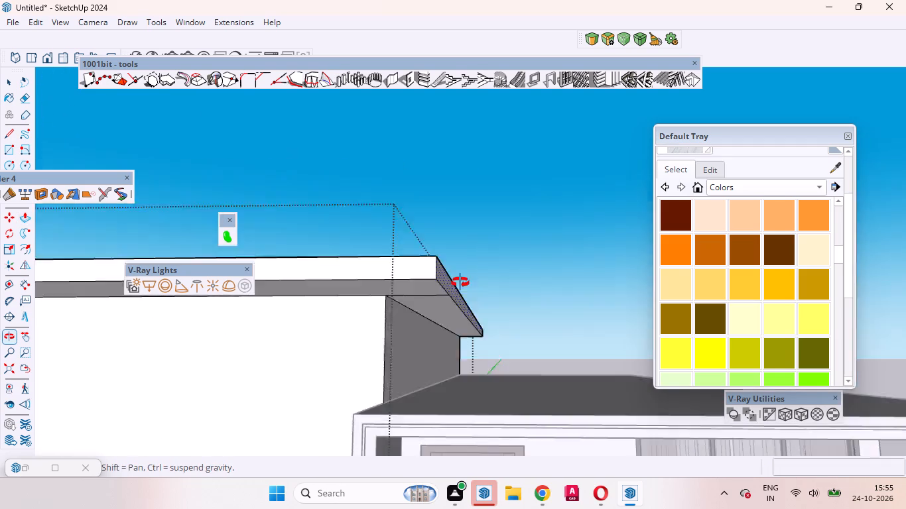
{"action": "middle_click_drag", "start_coordinate": [460, 282], "coordinate": [468, 236]}
{"action": "scroll", "coordinate": [468, 236], "scroll_direction": "up", "scroll_amount": 1}
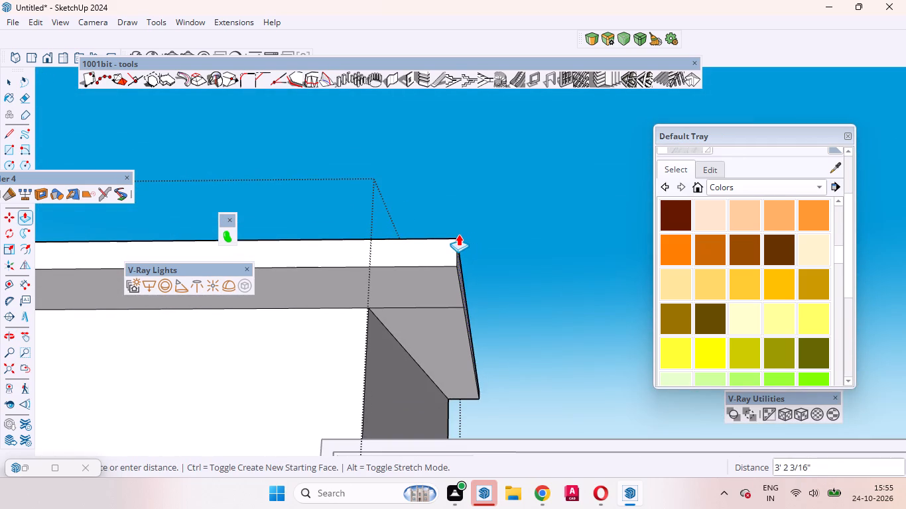
{"action": "left_click", "coordinate": [458, 234]}
{"action": "key", "text": "space"}
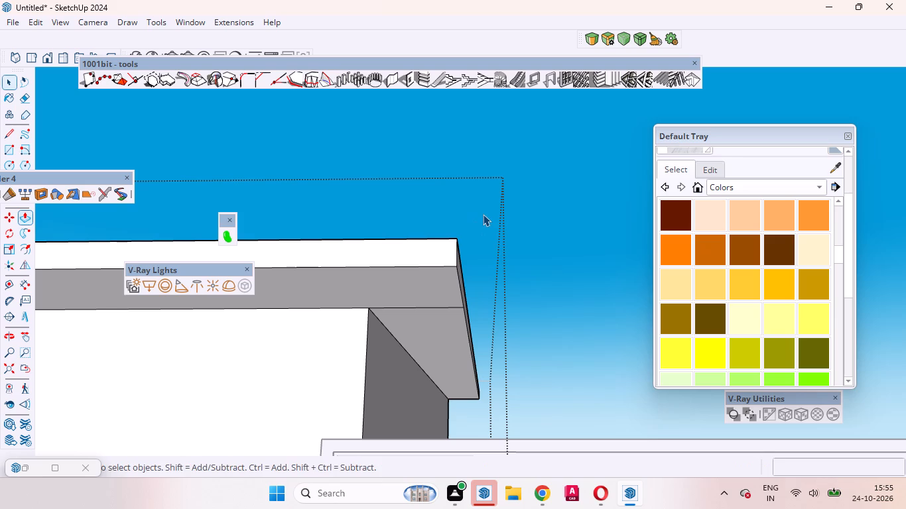
Delete the leftover seam edge on the underside of the top band's balcony-side overhang, and leave the tall block.
{"action": "left_click", "coordinate": [434, 310]}
{"action": "key", "text": "Delete"}
{"action": "scroll", "coordinate": [430, 306], "scroll_direction": "down", "scroll_amount": 5}
{"action": "scroll", "coordinate": [437, 205], "scroll_direction": "down", "scroll_amount": 1}
{"action": "middle_click_drag", "start_coordinate": [438, 190], "coordinate": [413, 382]}
{"action": "scroll", "coordinate": [413, 380], "scroll_direction": "up", "scroll_amount": 1}
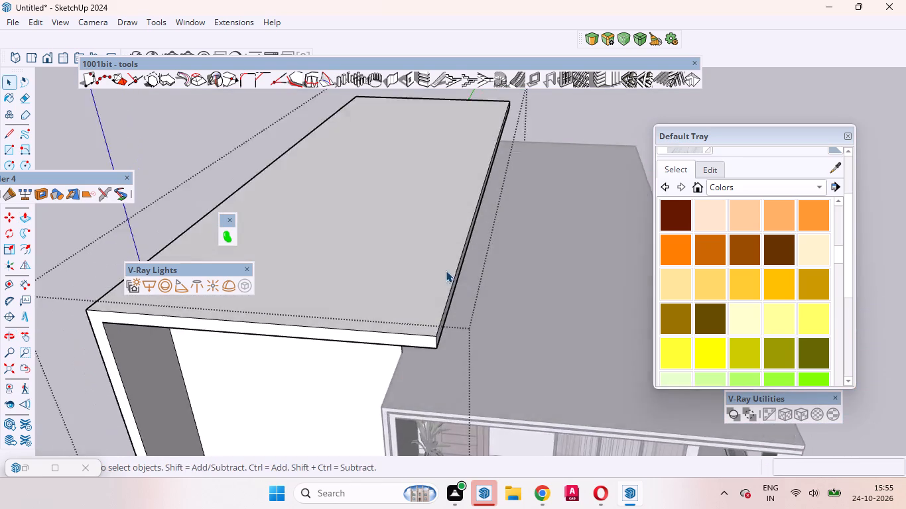
{"action": "scroll", "coordinate": [446, 270], "scroll_direction": "down", "scroll_amount": 6}
{"action": "scroll", "coordinate": [474, 205], "scroll_direction": "down", "scroll_amount": 5}
{"action": "left_click", "coordinate": [263, 349]}
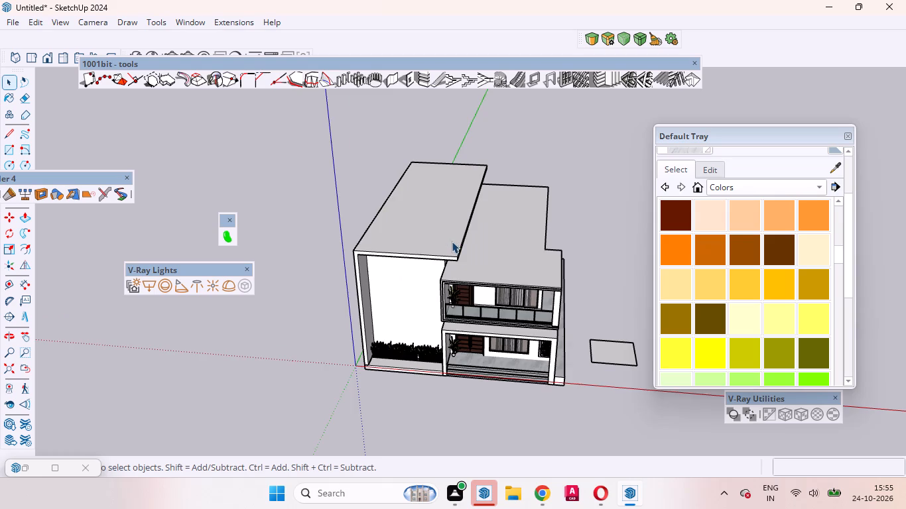
Examine the whole facade and the tall block's front wall from the front, corner and low viewpoints.
{"action": "scroll", "coordinate": [440, 274], "scroll_direction": "up", "scroll_amount": 5}
{"action": "middle_click_drag", "start_coordinate": [452, 334], "coordinate": [312, 172]}
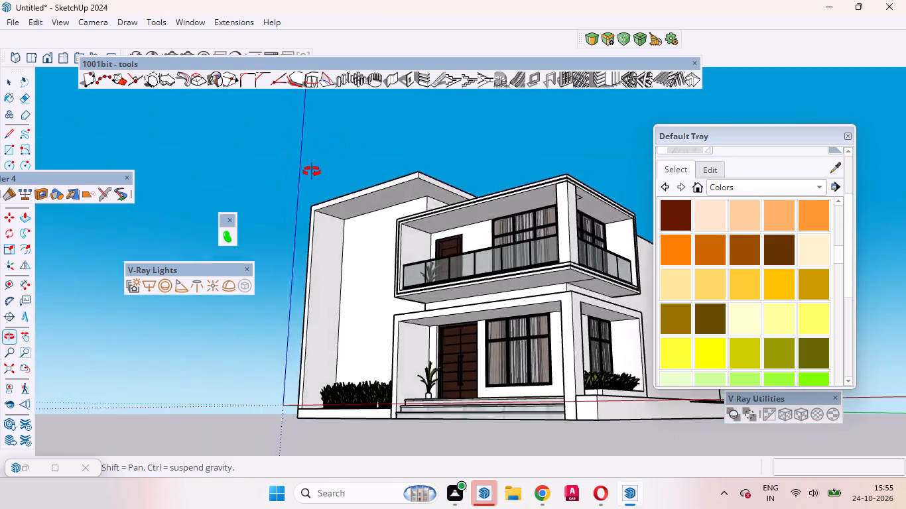
{"action": "middle_click_drag", "start_coordinate": [312, 172], "coordinate": [536, 223]}
{"action": "scroll", "coordinate": [530, 212], "scroll_direction": "up", "scroll_amount": 1}
{"action": "scroll", "coordinate": [499, 196], "scroll_direction": "down", "scroll_amount": 3}
{"action": "middle_click_drag", "start_coordinate": [480, 259], "coordinate": [420, 258]}
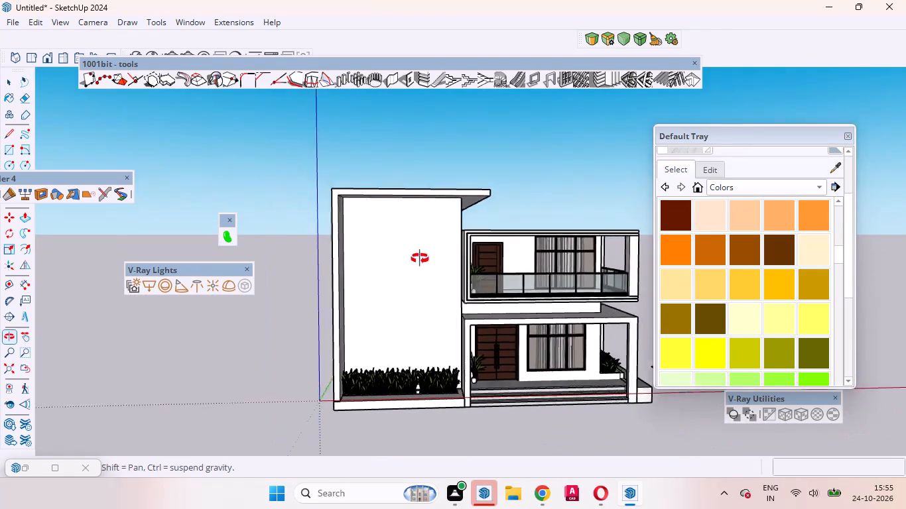
{"action": "middle_click_drag", "start_coordinate": [420, 258], "coordinate": [327, 230]}
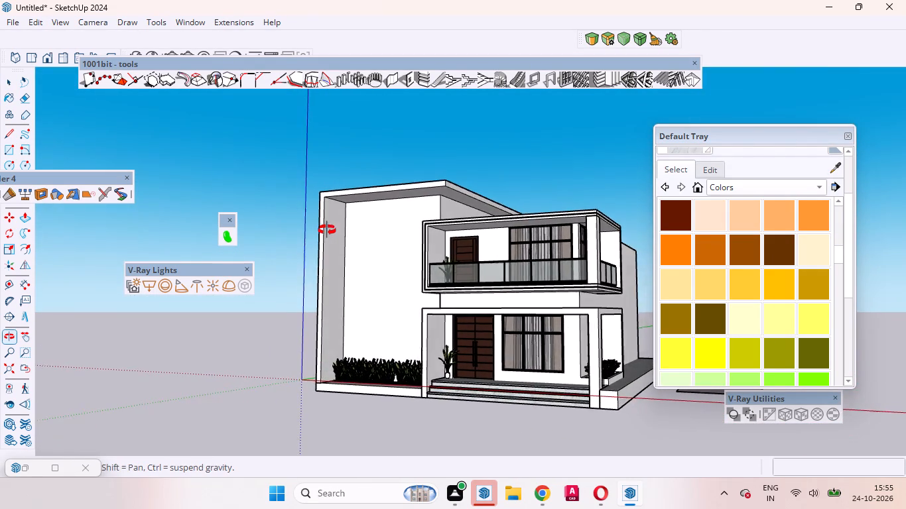
{"action": "middle_click_drag", "start_coordinate": [327, 230], "coordinate": [350, 229]}
{"action": "scroll", "coordinate": [351, 226], "scroll_direction": "up", "scroll_amount": 1}
{"action": "scroll", "coordinate": [363, 229], "scroll_direction": "down", "scroll_amount": 7}
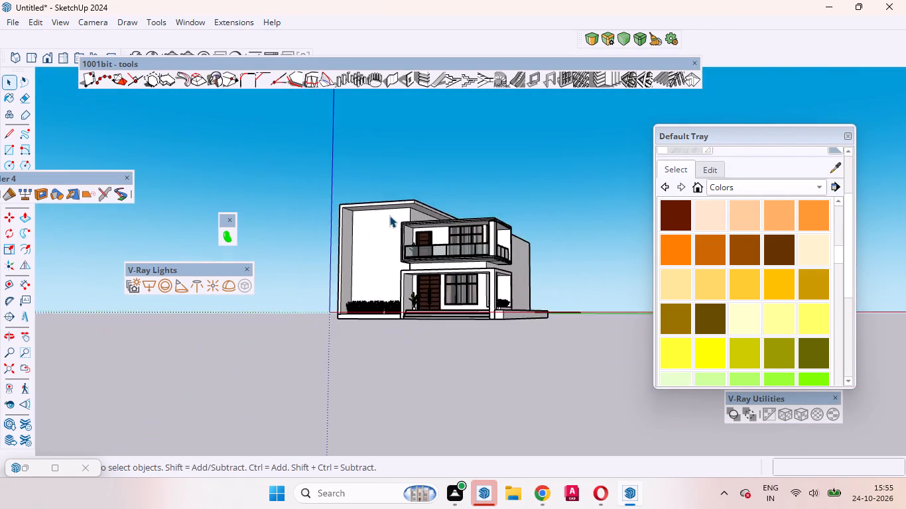
{"action": "scroll", "coordinate": [395, 215], "scroll_direction": "up", "scroll_amount": 6}
{"action": "middle_click_drag", "start_coordinate": [371, 252], "coordinate": [461, 205]}
{"action": "scroll", "coordinate": [371, 252], "scroll_direction": "up", "scroll_amount": 1}
{"action": "scroll", "coordinate": [508, 344], "scroll_direction": "down", "scroll_amount": 4}
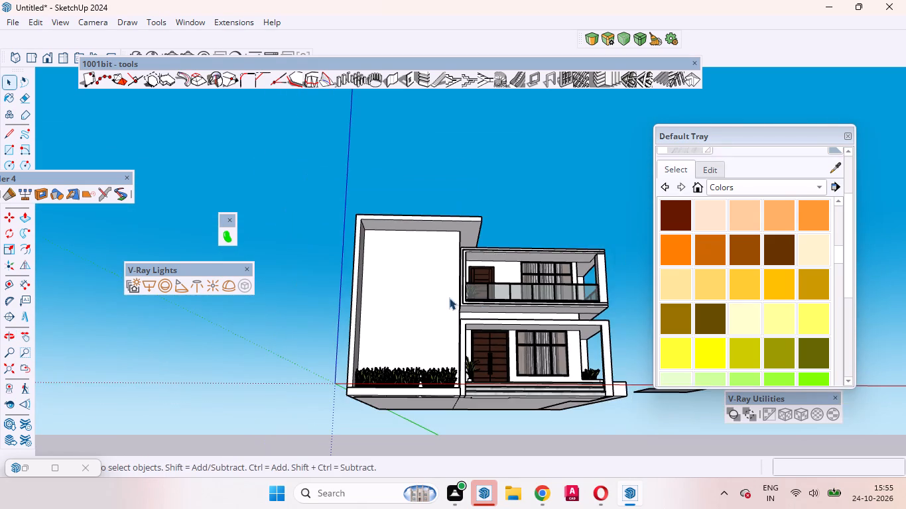
{"action": "middle_click_drag", "start_coordinate": [441, 310], "coordinate": [421, 355]}
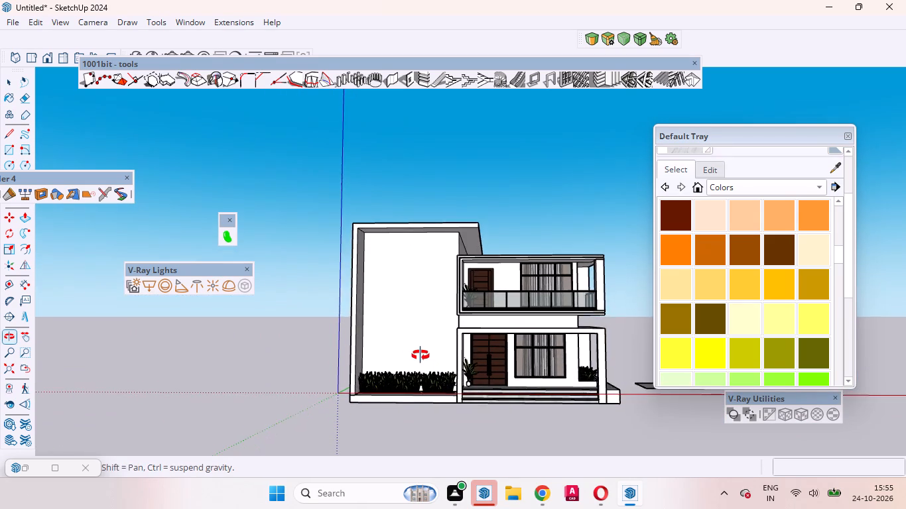
{"action": "middle_click_drag", "start_coordinate": [421, 355], "coordinate": [416, 347]}
{"action": "scroll", "coordinate": [422, 302], "scroll_direction": "up", "scroll_amount": 4}
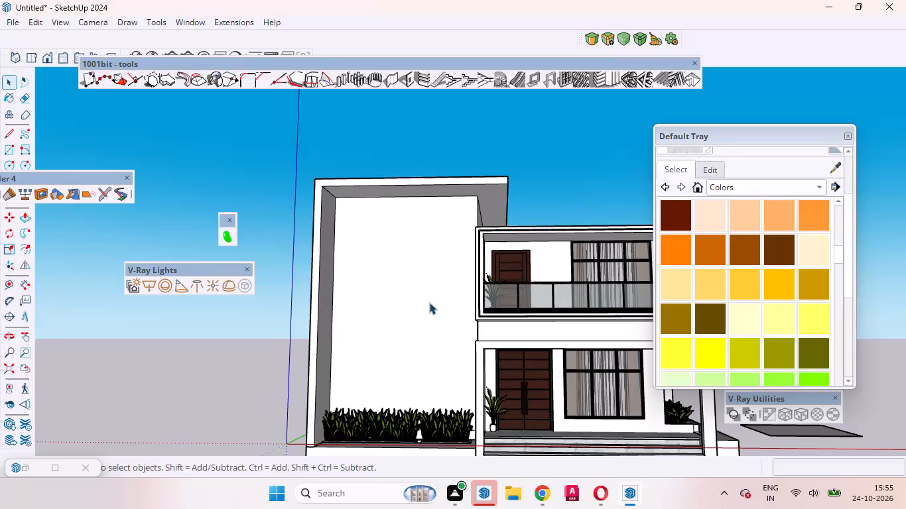
{"action": "scroll", "coordinate": [429, 302], "scroll_direction": "up", "scroll_amount": 1}
Open the tall block and draw a vertical line about 24' 3" long on its recessed front wall, from the top edge down to the planter.
{"action": "key", "text": "l"}
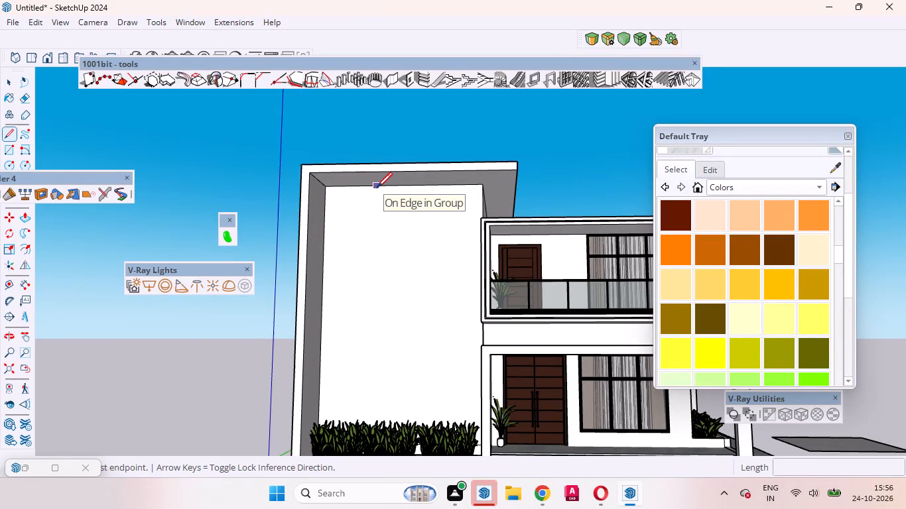
{"action": "key", "text": "space"}
{"action": "triple_click", "coordinate": [375, 228]}
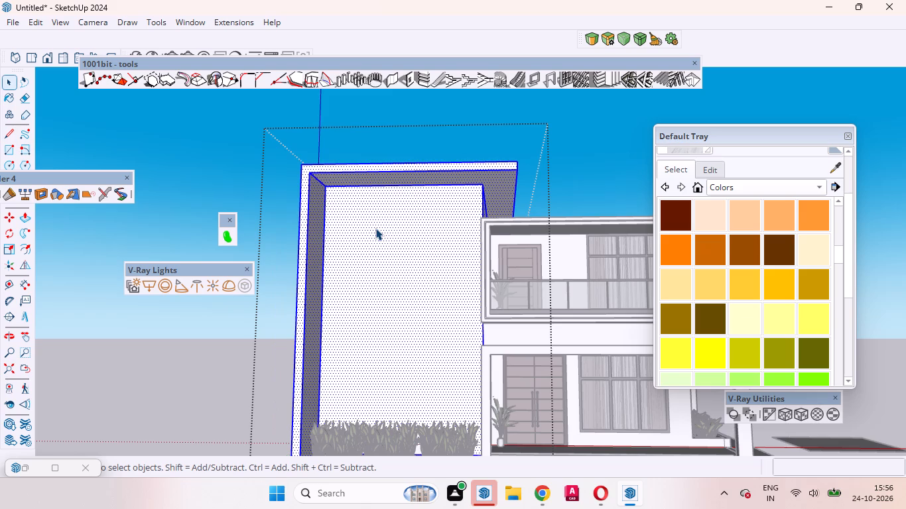
{"action": "key", "text": "l"}
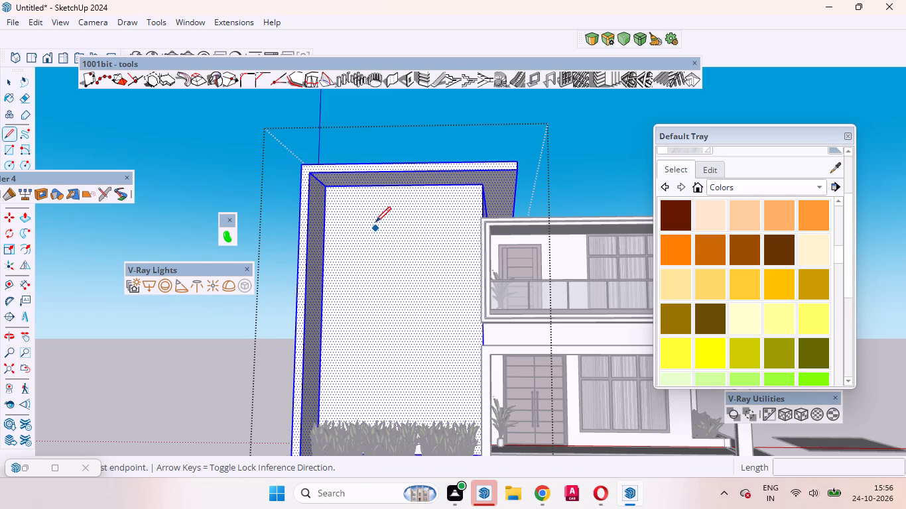
{"action": "left_click", "coordinate": [379, 188]}
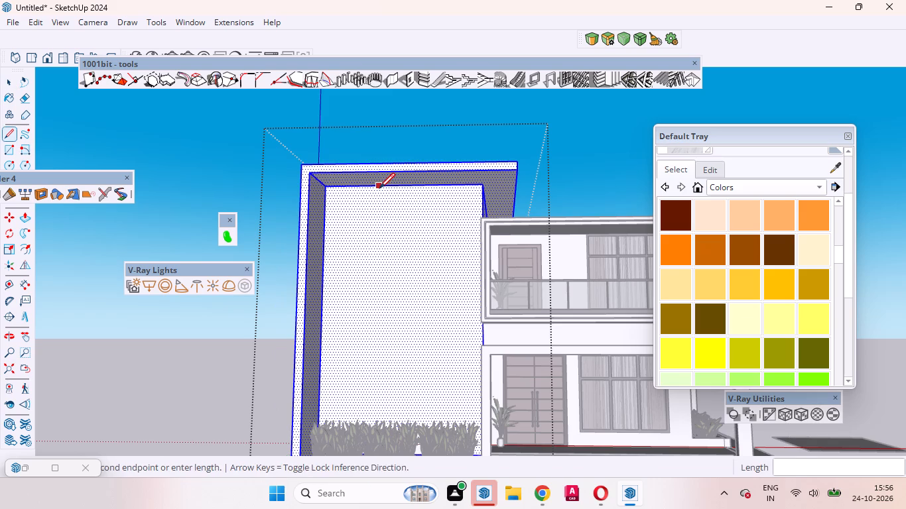
{"action": "scroll", "coordinate": [381, 346], "scroll_direction": "down", "scroll_amount": 3}
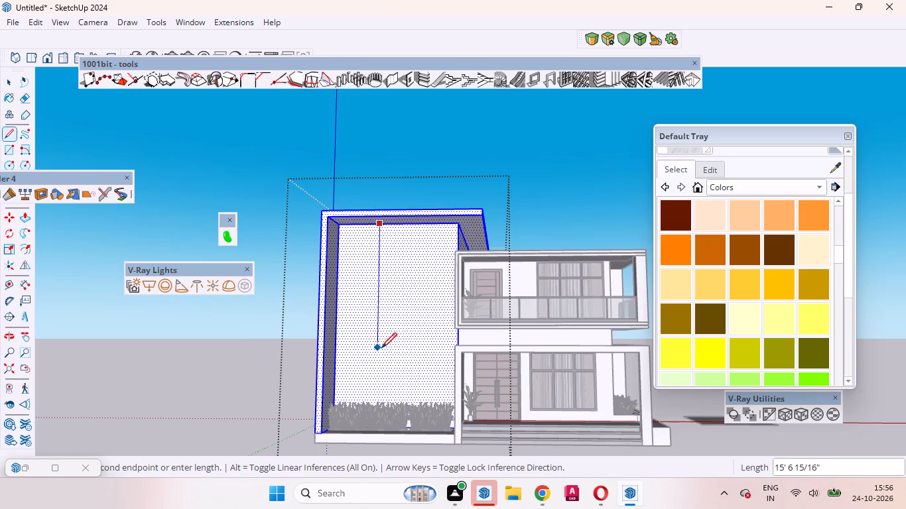
{"action": "key", "text": "Up"}
{"action": "scroll", "coordinate": [375, 363], "scroll_direction": "up", "scroll_amount": 4}
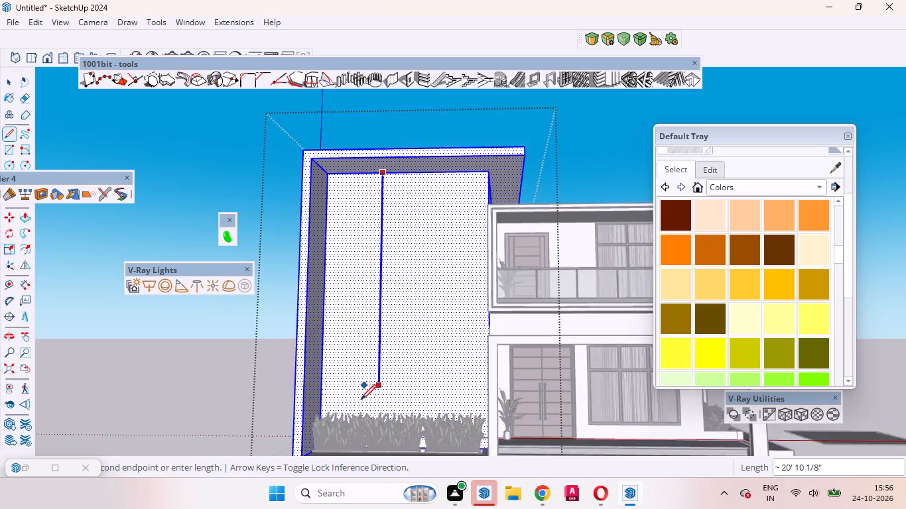
{"action": "middle_click_drag", "start_coordinate": [361, 400], "coordinate": [318, 508]}
{"action": "scroll", "coordinate": [318, 508], "scroll_direction": "up", "scroll_amount": 1}
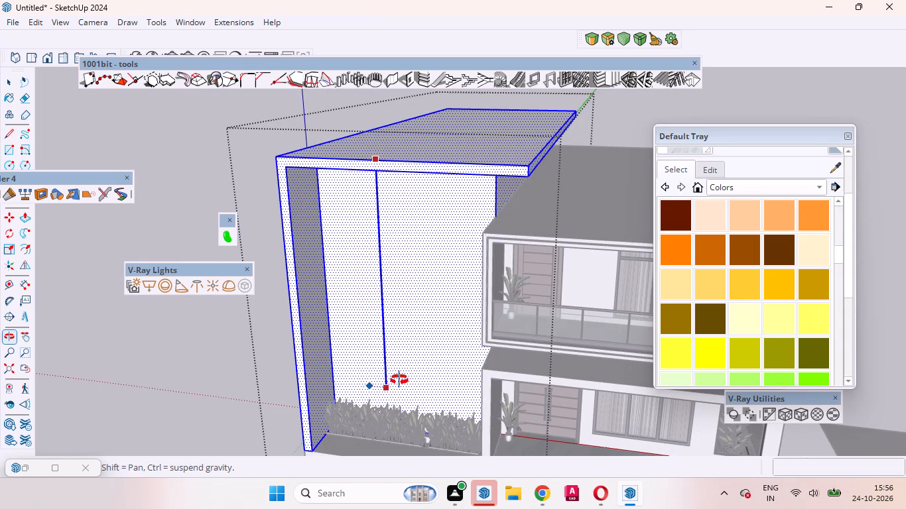
{"action": "scroll", "coordinate": [399, 402], "scroll_direction": "up", "scroll_amount": 4}
{"action": "scroll", "coordinate": [308, 320], "scroll_direction": "down", "scroll_amount": 2}
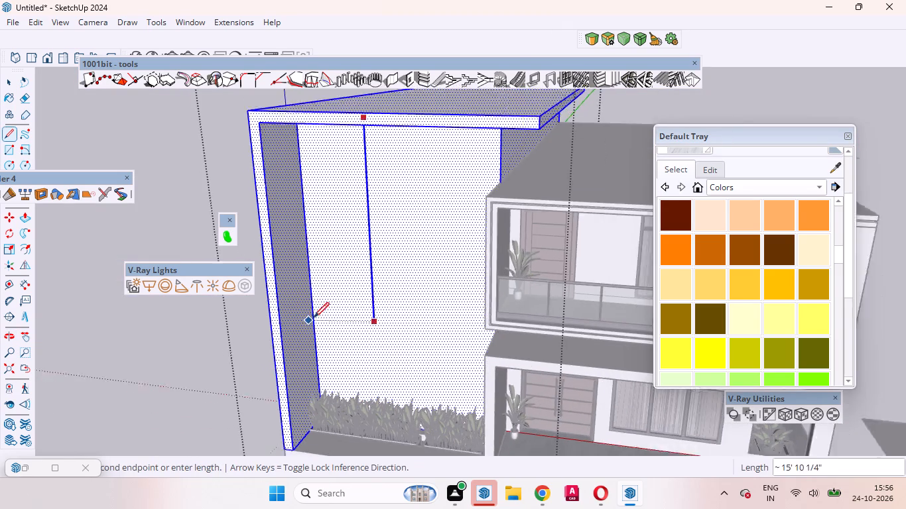
{"action": "scroll", "coordinate": [314, 317], "scroll_direction": "down", "scroll_amount": 5}
{"action": "scroll", "coordinate": [363, 310], "scroll_direction": "up", "scroll_amount": 5}
{"action": "middle_click_drag", "start_coordinate": [358, 372], "coordinate": [383, 484]}
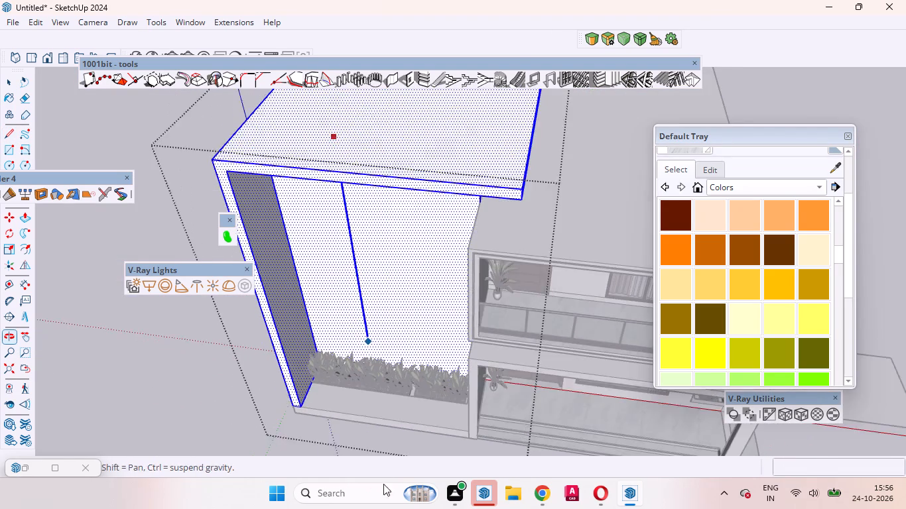
{"action": "middle_click_drag", "start_coordinate": [383, 484], "coordinate": [382, 485]}
{"action": "scroll", "coordinate": [418, 321], "scroll_direction": "up", "scroll_amount": 8}
{"action": "scroll", "coordinate": [394, 343], "scroll_direction": "down", "scroll_amount": 1}
{"action": "scroll", "coordinate": [356, 351], "scroll_direction": "up", "scroll_amount": 12}
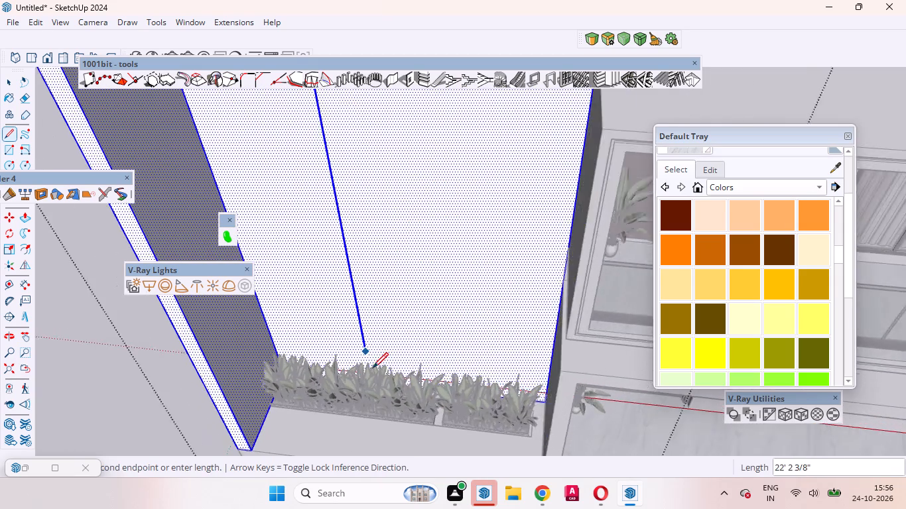
{"action": "scroll", "coordinate": [373, 368], "scroll_direction": "up", "scroll_amount": 7}
{"action": "middle_click_drag", "start_coordinate": [374, 361], "coordinate": [387, 433]}
{"action": "scroll", "coordinate": [387, 433], "scroll_direction": "up", "scroll_amount": 1}
{"action": "scroll", "coordinate": [405, 327], "scroll_direction": "up", "scroll_amount": 1}
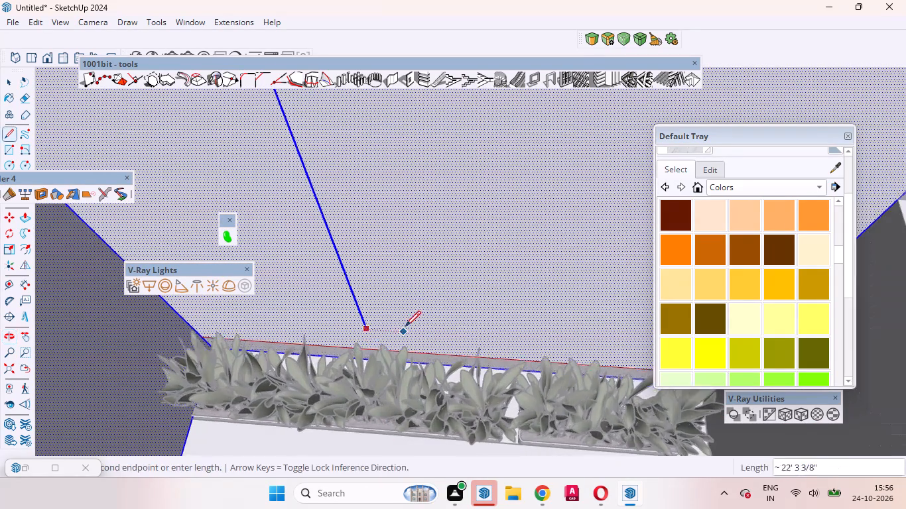
{"action": "scroll", "coordinate": [405, 326], "scroll_direction": "up", "scroll_amount": 11}
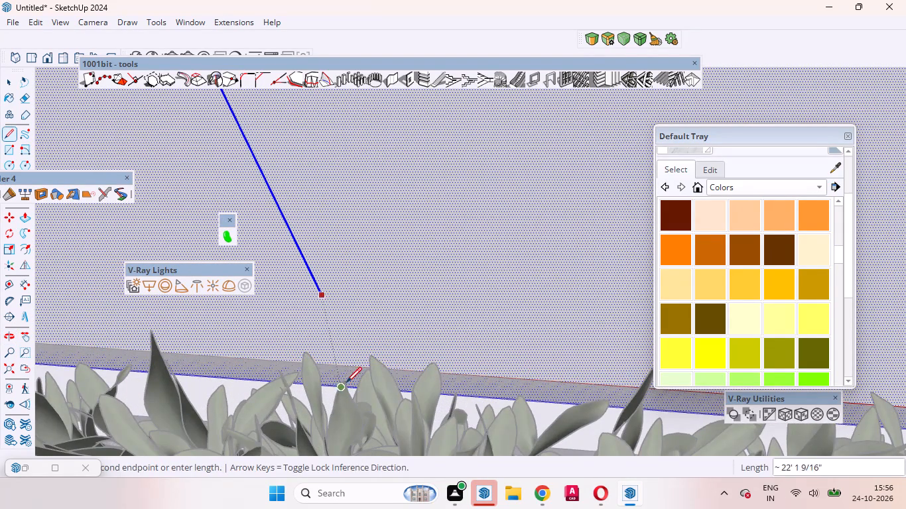
{"action": "scroll", "coordinate": [354, 347], "scroll_direction": "up", "scroll_amount": 19}
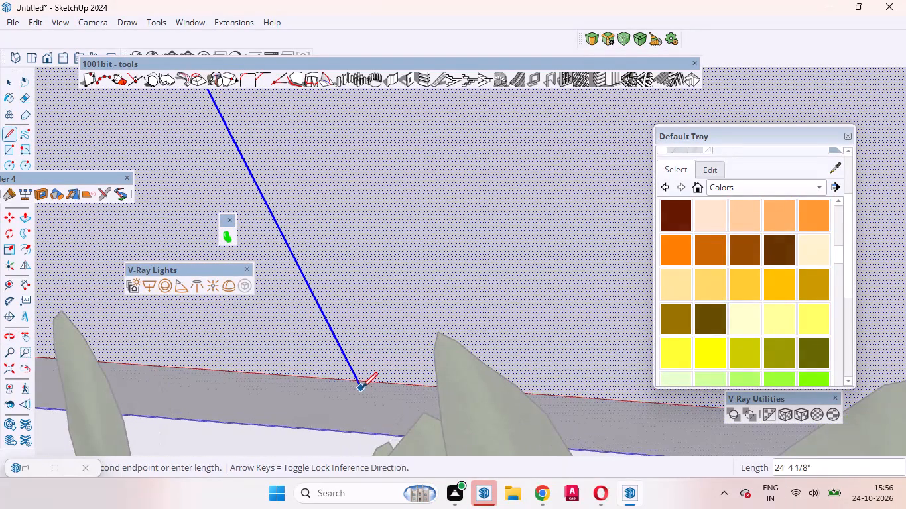
{"action": "left_click", "coordinate": [363, 382]}
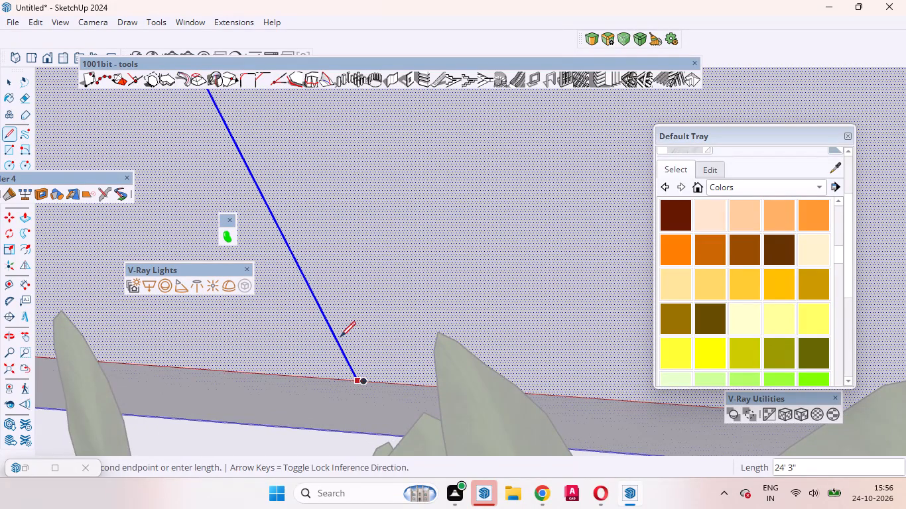
{"action": "scroll", "coordinate": [358, 326], "scroll_direction": "down", "scroll_amount": 5}
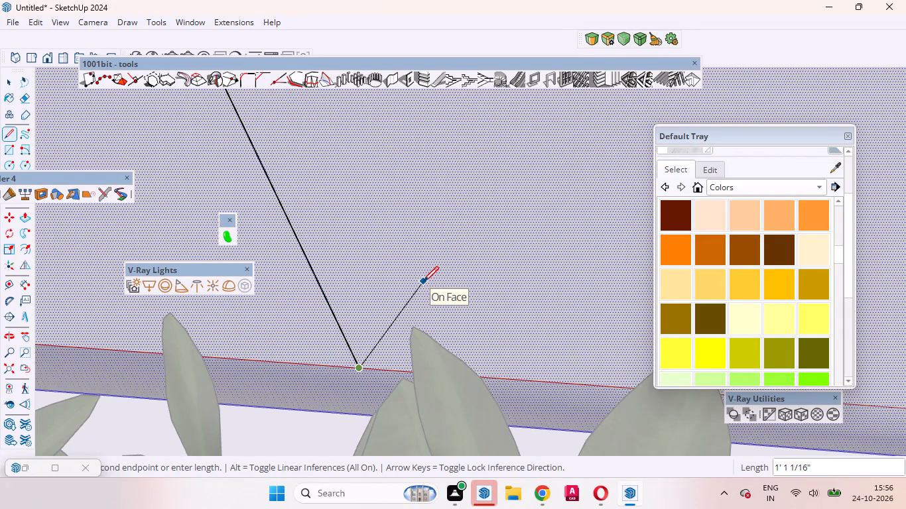
{"action": "key", "text": "ctrl+z"}
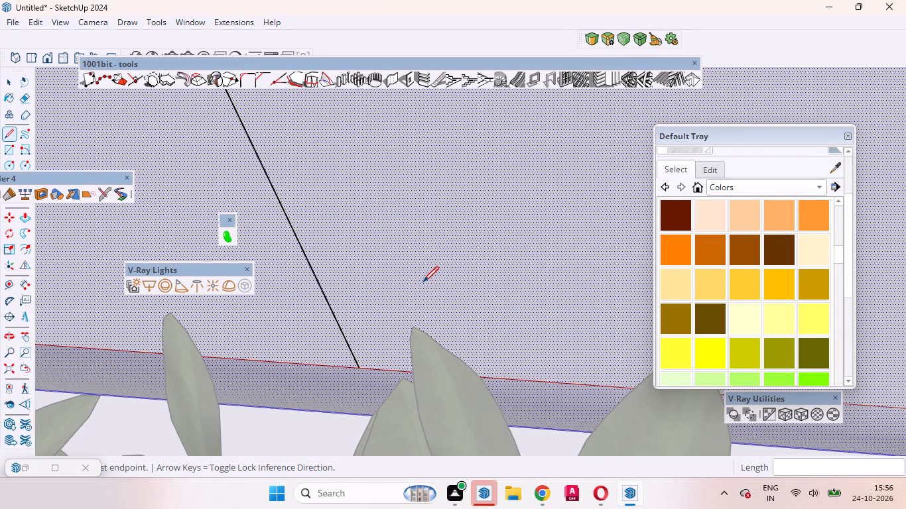
Undo the vertical line on the tall block's recessed front wall.
{"action": "key", "text": "ctrl+z"}
{"action": "scroll", "coordinate": [423, 282], "scroll_direction": "down", "scroll_amount": 14}
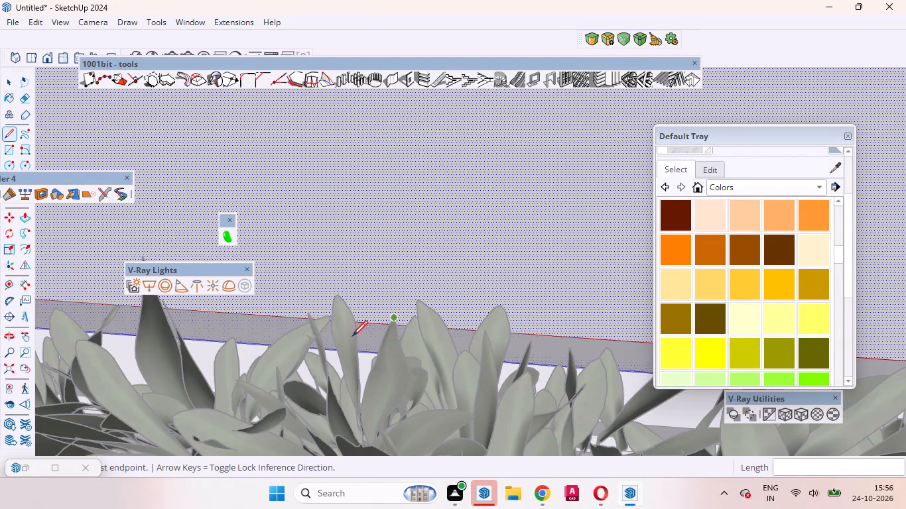
{"action": "key", "text": "space"}
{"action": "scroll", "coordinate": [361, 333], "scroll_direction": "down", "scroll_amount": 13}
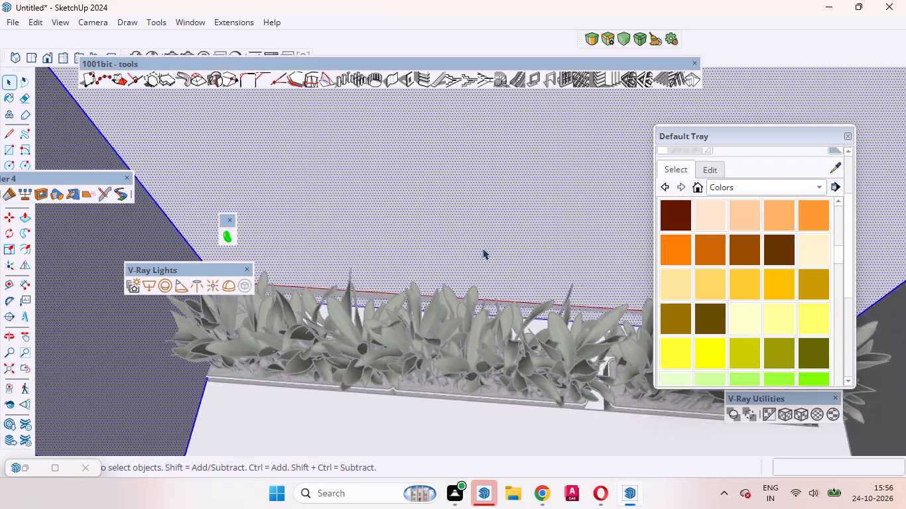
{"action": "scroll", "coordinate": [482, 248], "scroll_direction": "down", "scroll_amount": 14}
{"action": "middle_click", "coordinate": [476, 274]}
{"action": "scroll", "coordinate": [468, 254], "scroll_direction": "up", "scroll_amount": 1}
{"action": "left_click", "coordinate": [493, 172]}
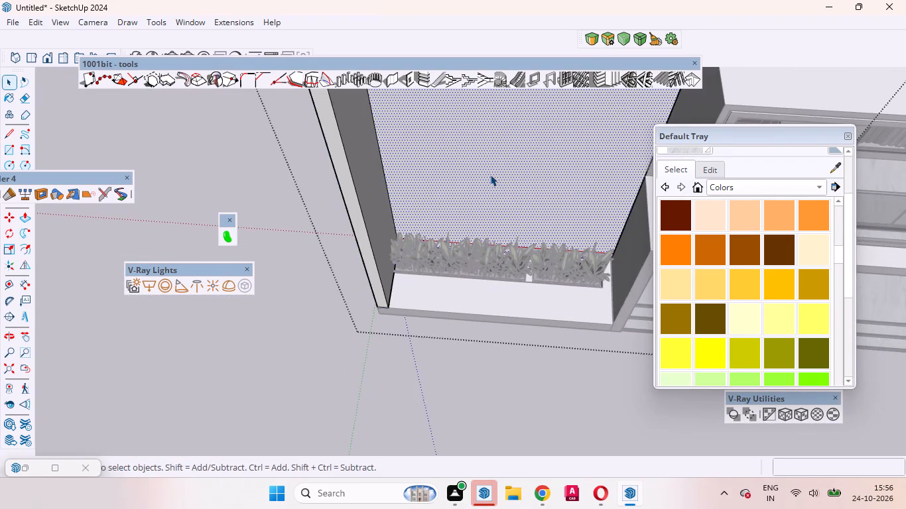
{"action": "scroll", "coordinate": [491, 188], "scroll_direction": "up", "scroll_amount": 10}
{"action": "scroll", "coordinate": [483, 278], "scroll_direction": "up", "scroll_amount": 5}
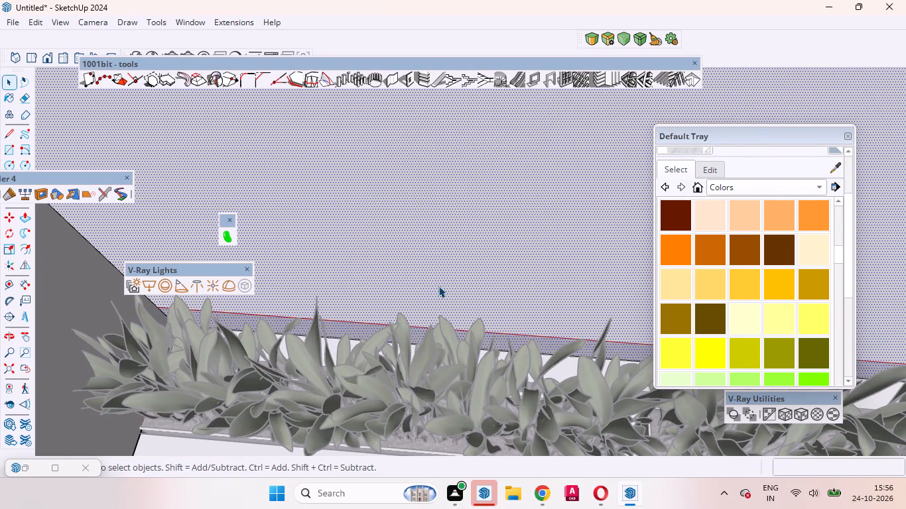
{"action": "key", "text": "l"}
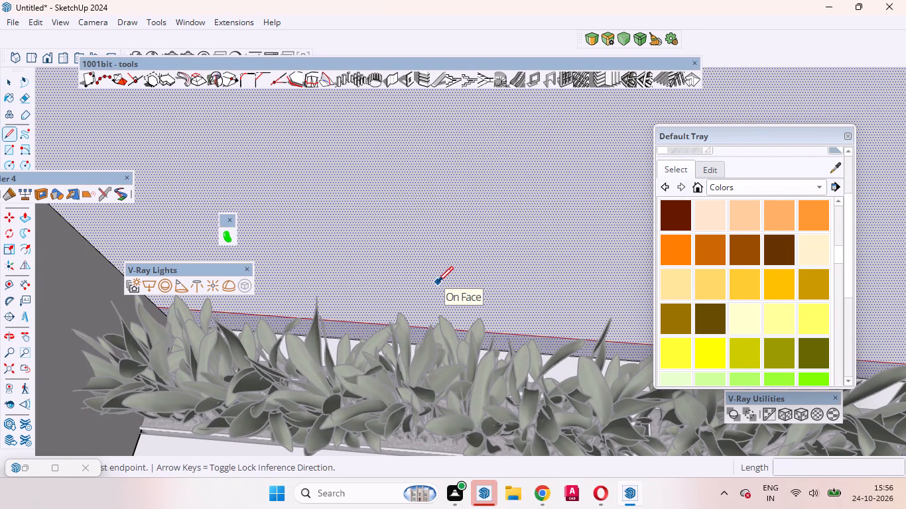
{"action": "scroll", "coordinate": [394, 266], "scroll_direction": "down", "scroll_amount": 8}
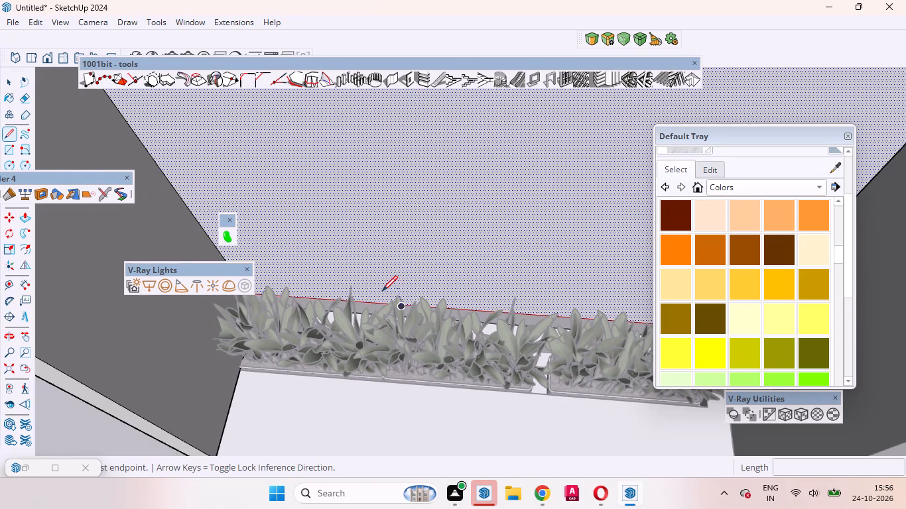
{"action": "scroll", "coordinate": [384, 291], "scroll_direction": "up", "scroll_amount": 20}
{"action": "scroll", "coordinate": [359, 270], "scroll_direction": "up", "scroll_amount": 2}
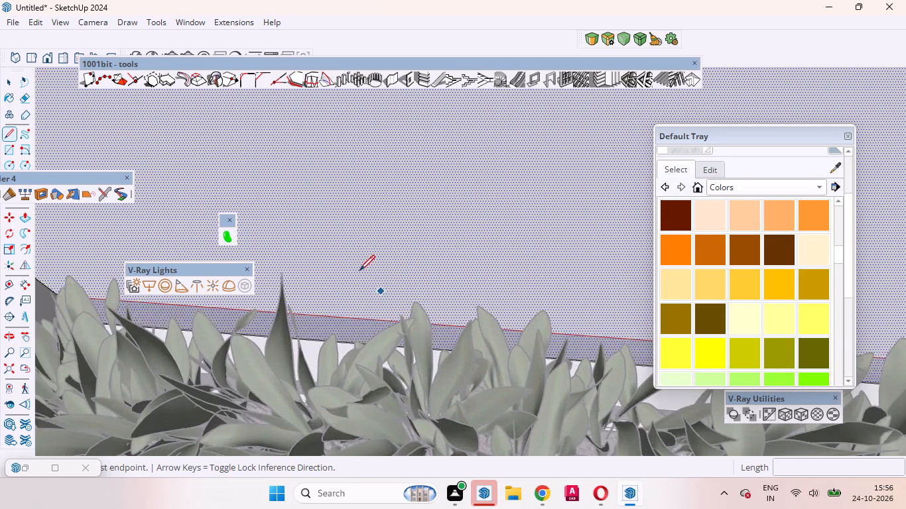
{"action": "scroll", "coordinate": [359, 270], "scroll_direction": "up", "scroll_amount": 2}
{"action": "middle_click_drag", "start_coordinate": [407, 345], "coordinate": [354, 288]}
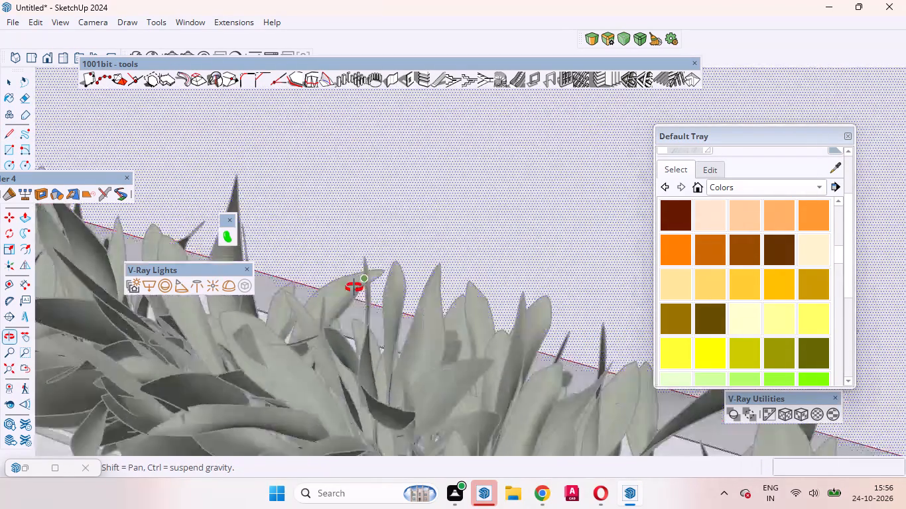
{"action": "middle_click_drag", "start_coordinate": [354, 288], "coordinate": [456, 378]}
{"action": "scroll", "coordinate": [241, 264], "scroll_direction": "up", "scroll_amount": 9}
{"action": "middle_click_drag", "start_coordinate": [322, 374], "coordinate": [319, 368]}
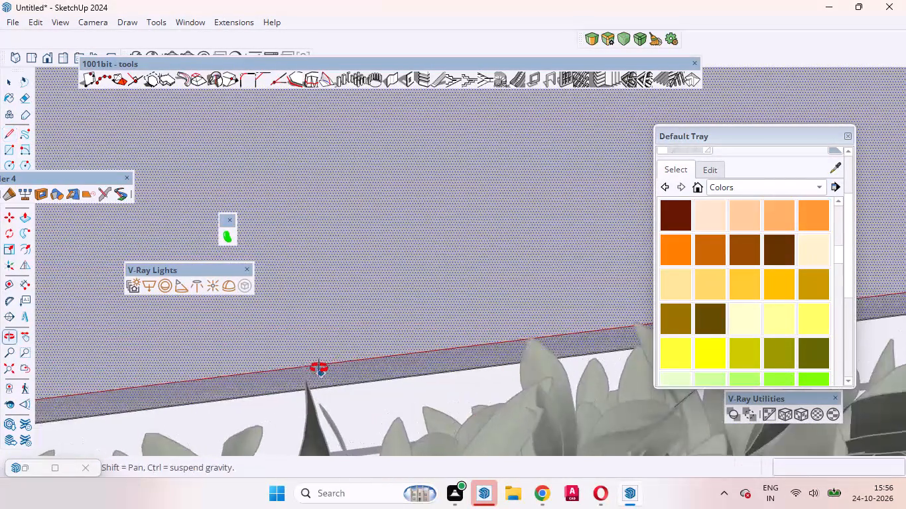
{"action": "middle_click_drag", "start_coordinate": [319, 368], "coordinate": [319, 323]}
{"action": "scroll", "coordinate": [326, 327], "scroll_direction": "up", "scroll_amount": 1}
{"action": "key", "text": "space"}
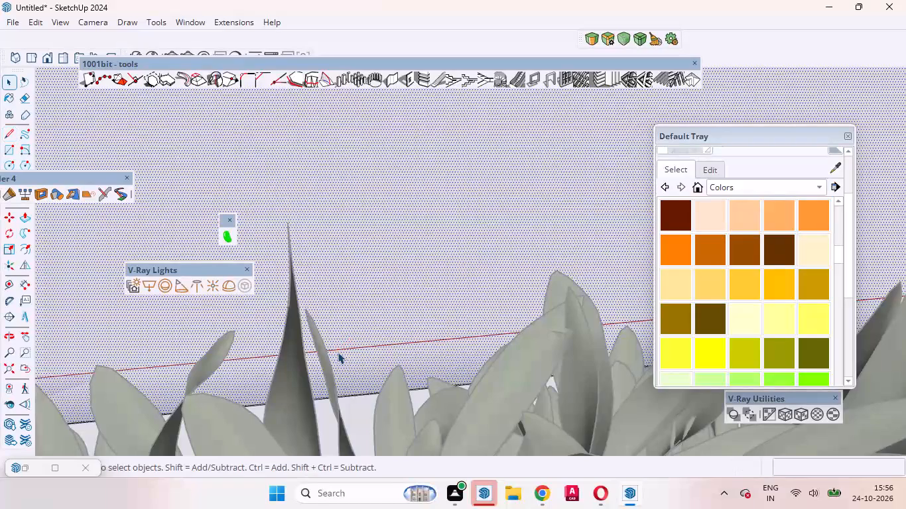
Examine the lower edge of the tall block's recessed front wall at close range behind the planter's plants.
{"action": "scroll", "coordinate": [338, 352], "scroll_direction": "down", "scroll_amount": 9}
{"action": "middle_click_drag", "start_coordinate": [386, 243], "coordinate": [239, 353]}
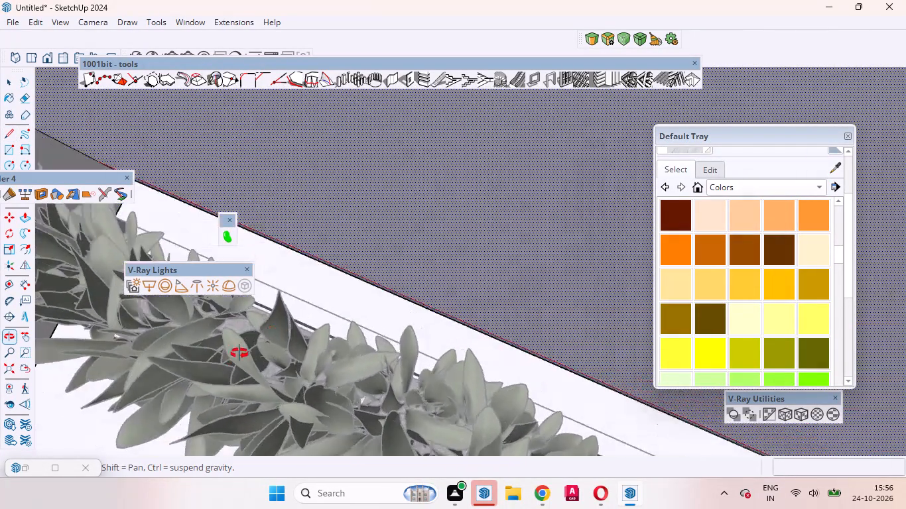
{"action": "middle_click_drag", "start_coordinate": [239, 353], "coordinate": [207, 296]}
{"action": "scroll", "coordinate": [265, 266], "scroll_direction": "up", "scroll_amount": 5}
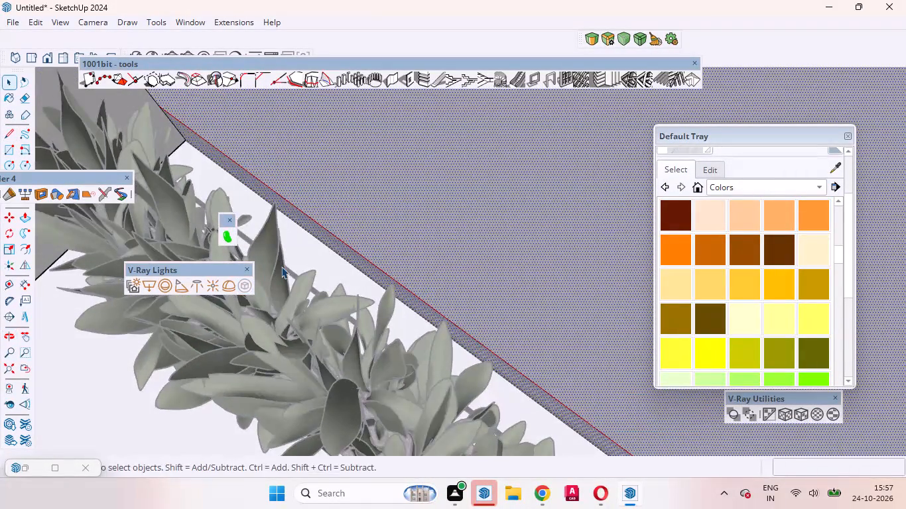
{"action": "scroll", "coordinate": [281, 266], "scroll_direction": "up", "scroll_amount": 9}
{"action": "middle_click_drag", "start_coordinate": [365, 276], "coordinate": [291, 206]}
{"action": "scroll", "coordinate": [365, 276], "scroll_direction": "up", "scroll_amount": 1}
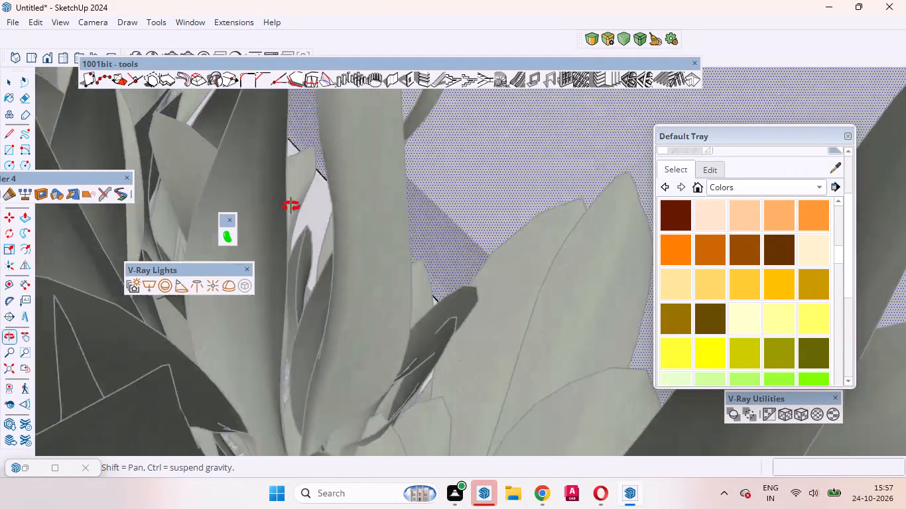
{"action": "middle_click_drag", "start_coordinate": [291, 206], "coordinate": [299, 209]}
{"action": "scroll", "coordinate": [421, 158], "scroll_direction": "up", "scroll_amount": 20}
{"action": "scroll", "coordinate": [421, 158], "scroll_direction": "up", "scroll_amount": 6}
{"action": "middle_click_drag", "start_coordinate": [413, 234], "coordinate": [319, 92]}
{"action": "scroll", "coordinate": [413, 234], "scroll_direction": "up", "scroll_amount": 1}
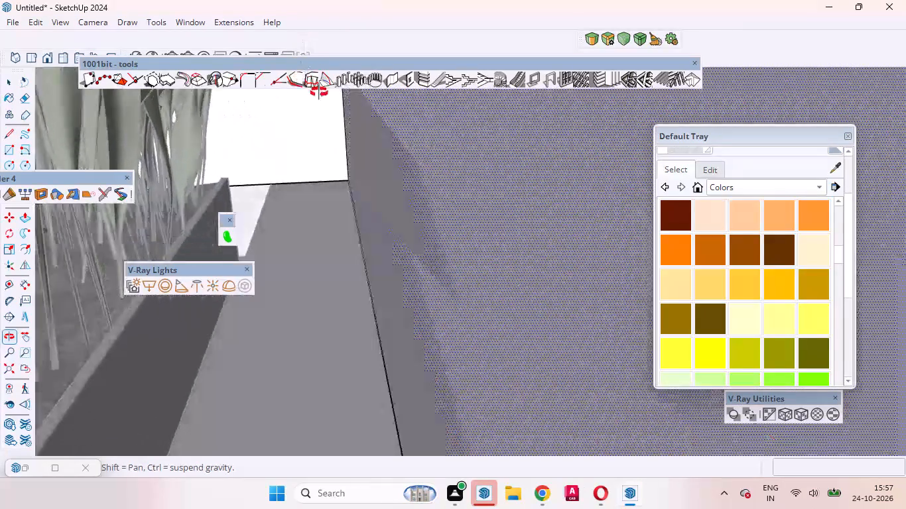
{"action": "middle_click_drag", "start_coordinate": [319, 92], "coordinate": [424, 152]}
{"action": "scroll", "coordinate": [332, 262], "scroll_direction": "down", "scroll_amount": 5}
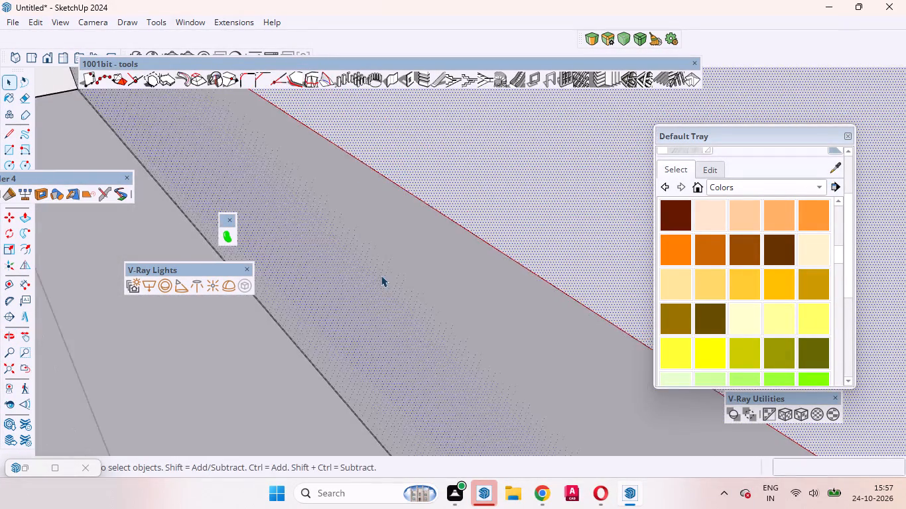
{"action": "scroll", "coordinate": [318, 288], "scroll_direction": "down", "scroll_amount": 5}
{"action": "middle_click_drag", "start_coordinate": [353, 322], "coordinate": [495, 457]}
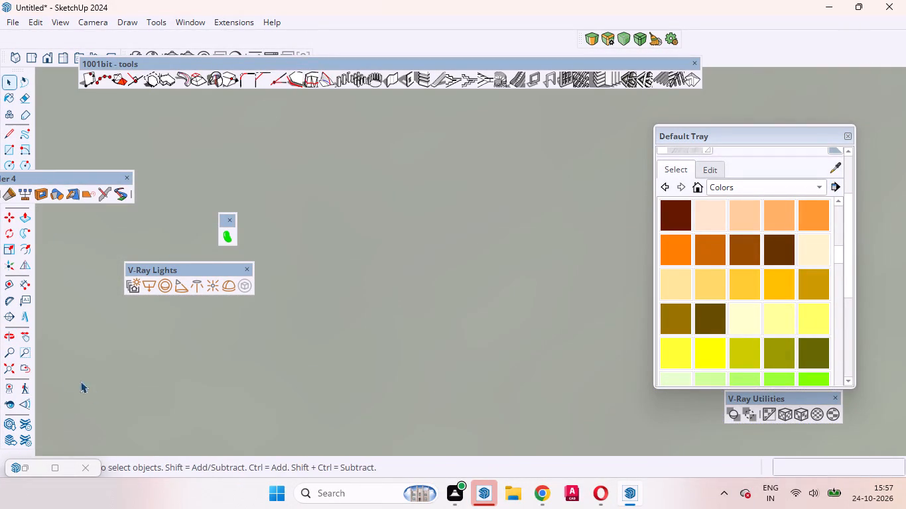
Examine the junction between the recessed front wall and the planter from the front and from raised angles.
{"action": "left_click", "coordinate": [28, 365]}
{"action": "left_click", "coordinate": [48, 54]}
{"action": "scroll", "coordinate": [397, 336], "scroll_direction": "down", "scroll_amount": 10}
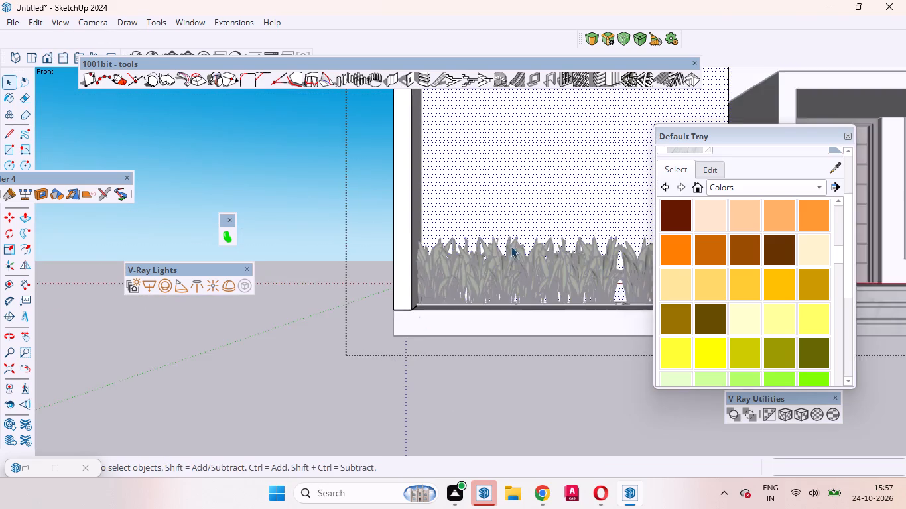
{"action": "scroll", "coordinate": [586, 189], "scroll_direction": "up", "scroll_amount": 6}
{"action": "middle_click_drag", "start_coordinate": [579, 203], "coordinate": [612, 451]}
{"action": "scroll", "coordinate": [612, 451], "scroll_direction": "up", "scroll_amount": 7}
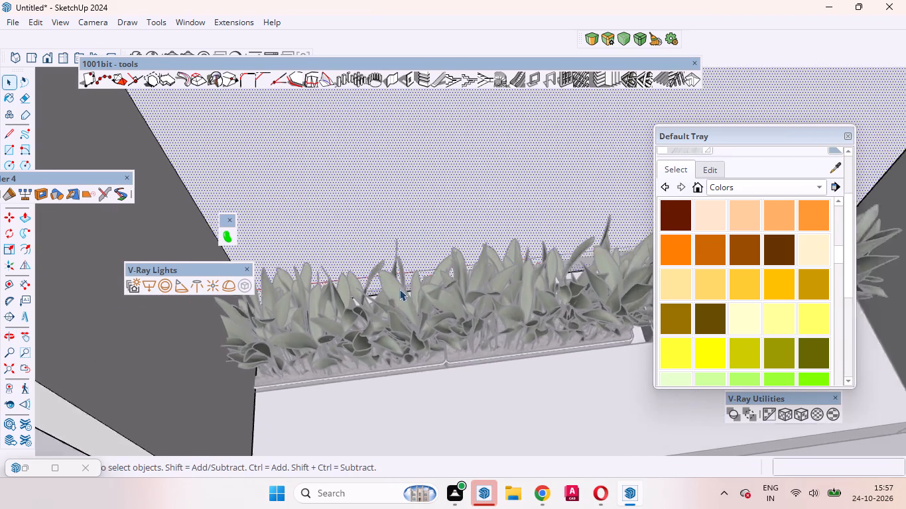
{"action": "scroll", "coordinate": [399, 289], "scroll_direction": "up", "scroll_amount": 8}
{"action": "middle_click_drag", "start_coordinate": [399, 247], "coordinate": [422, 344]}
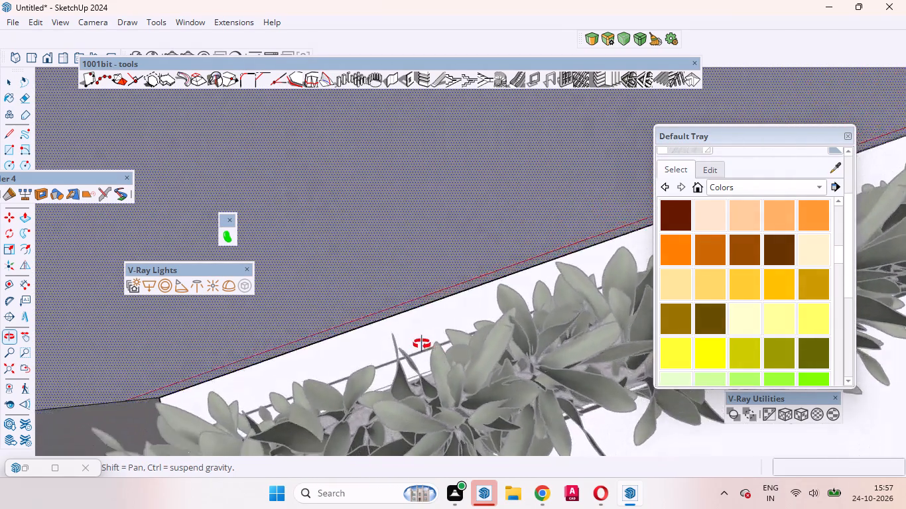
{"action": "middle_click_drag", "start_coordinate": [422, 344], "coordinate": [405, 333]}
{"action": "left_click", "coordinate": [426, 294]}
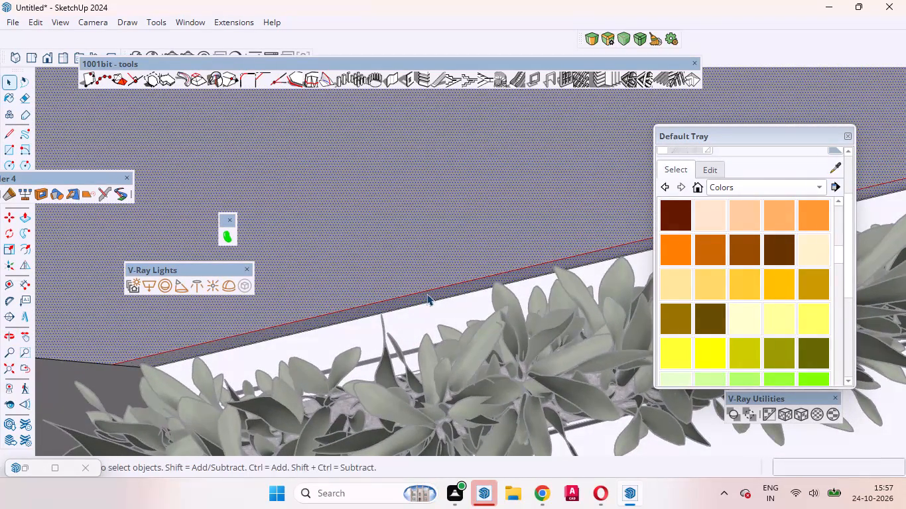
{"action": "scroll", "coordinate": [411, 292], "scroll_direction": "down", "scroll_amount": 15}
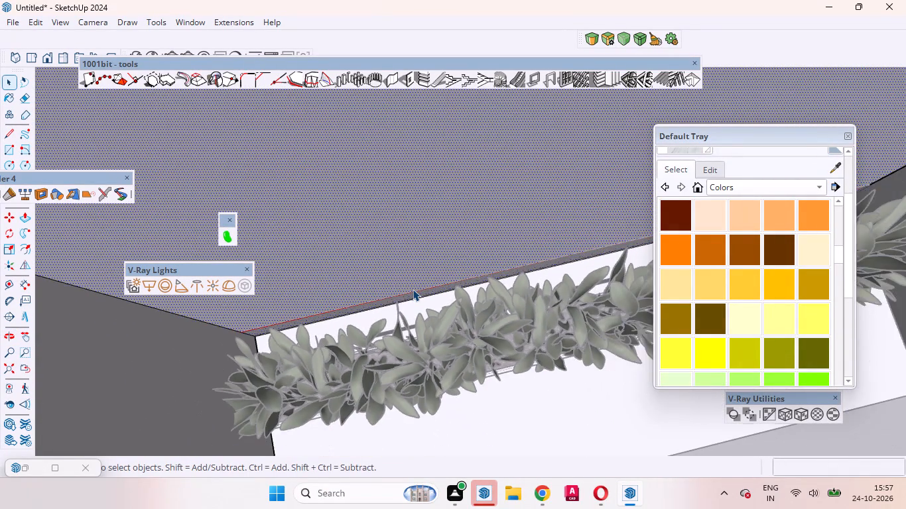
{"action": "scroll", "coordinate": [413, 289], "scroll_direction": "down", "scroll_amount": 3}
{"action": "middle_click_drag", "start_coordinate": [452, 324], "coordinate": [420, 325]}
{"action": "scroll", "coordinate": [473, 321], "scroll_direction": "down", "scroll_amount": 8}
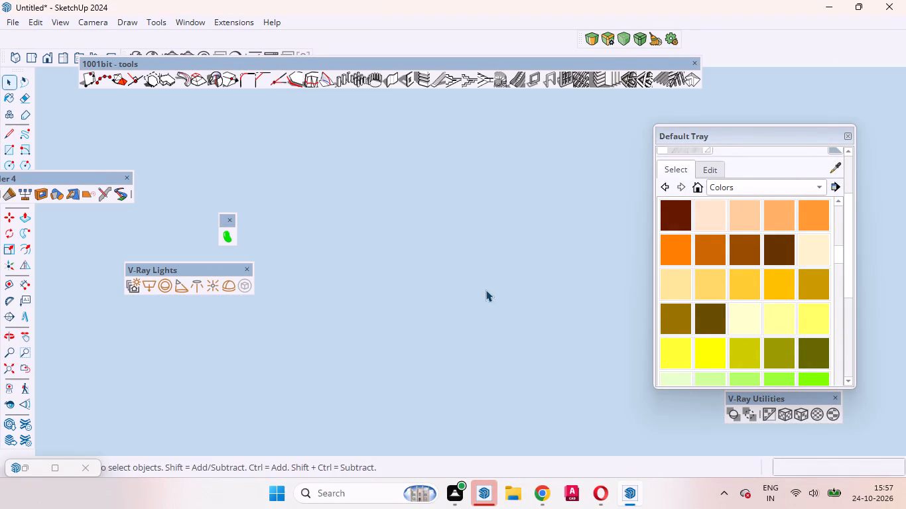
{"action": "left_click", "coordinate": [27, 373]}
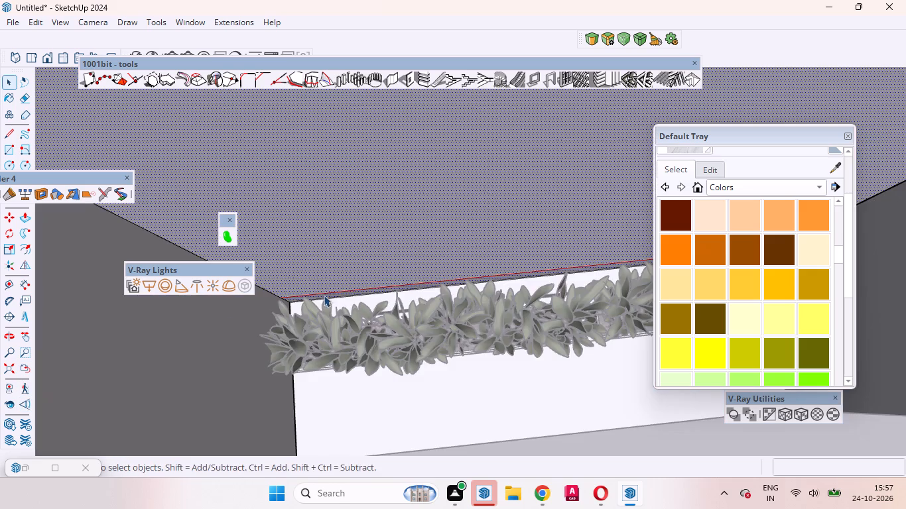
{"action": "scroll", "coordinate": [436, 279], "scroll_direction": "down", "scroll_amount": 3}
{"action": "middle_click", "coordinate": [447, 294]}
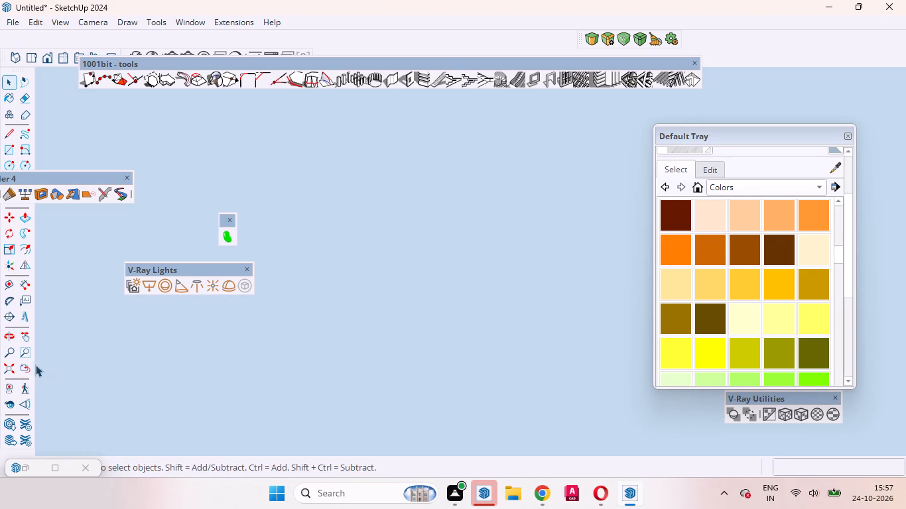
{"action": "left_click", "coordinate": [28, 363]}
{"action": "middle_click_drag", "start_coordinate": [427, 268], "coordinate": [449, 201]}
{"action": "scroll", "coordinate": [449, 201], "scroll_direction": "up", "scroll_amount": 1}
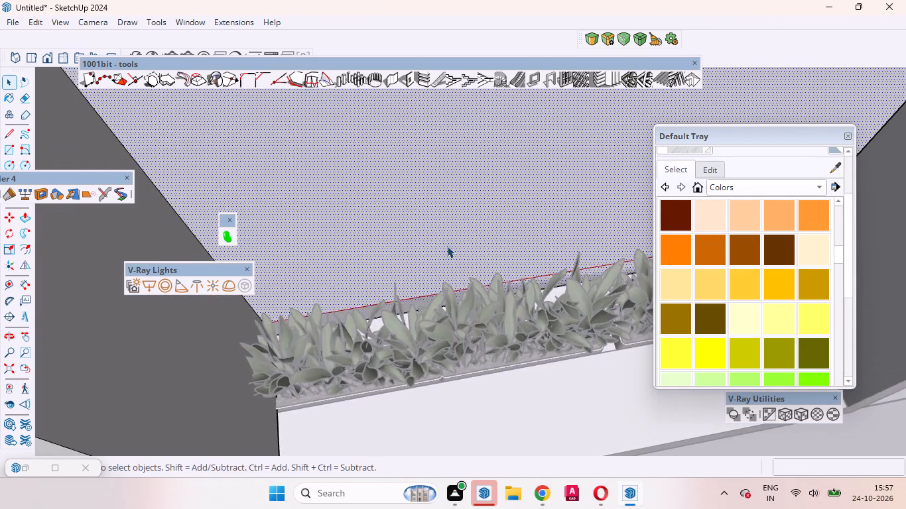
{"action": "scroll", "coordinate": [447, 258], "scroll_direction": "down", "scroll_amount": 10}
{"action": "scroll", "coordinate": [450, 243], "scroll_direction": "up", "scroll_amount": 4}
{"action": "middle_click_drag", "start_coordinate": [445, 270], "coordinate": [433, 302]}
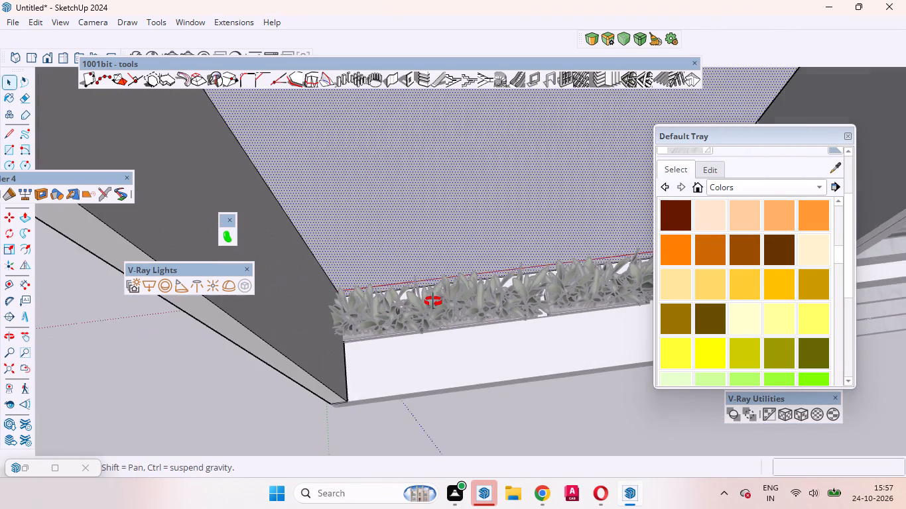
{"action": "middle_click_drag", "start_coordinate": [433, 302], "coordinate": [430, 304]}
{"action": "scroll", "coordinate": [431, 298], "scroll_direction": "up", "scroll_amount": 12}
{"action": "middle_click_drag", "start_coordinate": [448, 279], "coordinate": [434, 292]}
Draw a vertical line about 25' 2" long on the tall block's recessed front wall, from its lower edge behind the plants to its top edge.
{"action": "key", "text": "l"}
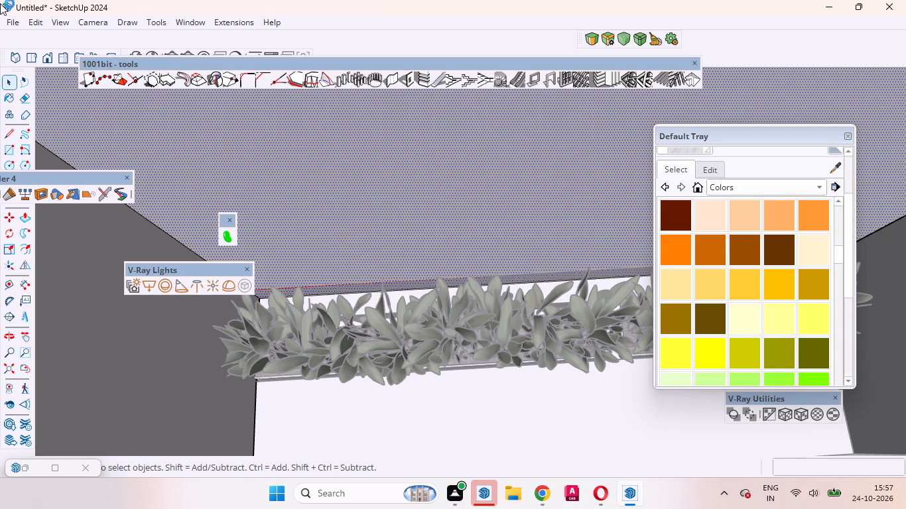
{"action": "left_click", "coordinate": [15, 129]}
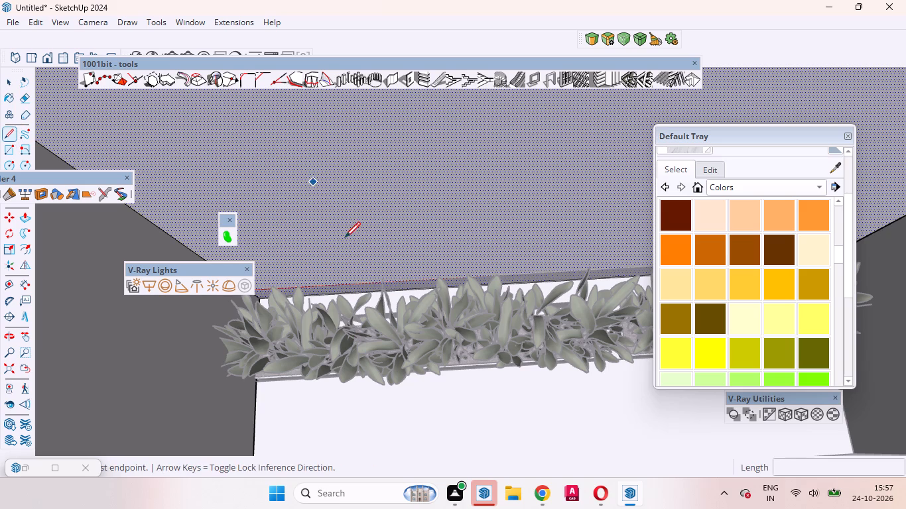
{"action": "scroll", "coordinate": [409, 353], "scroll_direction": "up", "scroll_amount": 3}
{"action": "scroll", "coordinate": [463, 246], "scroll_direction": "down", "scroll_amount": 6}
{"action": "scroll", "coordinate": [517, 190], "scroll_direction": "down", "scroll_amount": 4}
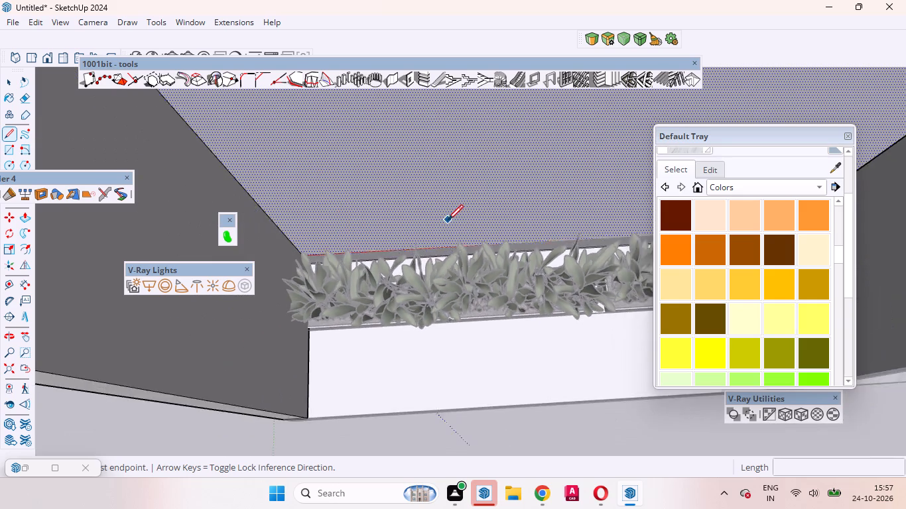
{"action": "scroll", "coordinate": [448, 220], "scroll_direction": "down", "scroll_amount": 2}
{"action": "middle_click_drag", "start_coordinate": [447, 221], "coordinate": [438, 268]}
{"action": "scroll", "coordinate": [438, 268], "scroll_direction": "up", "scroll_amount": 1}
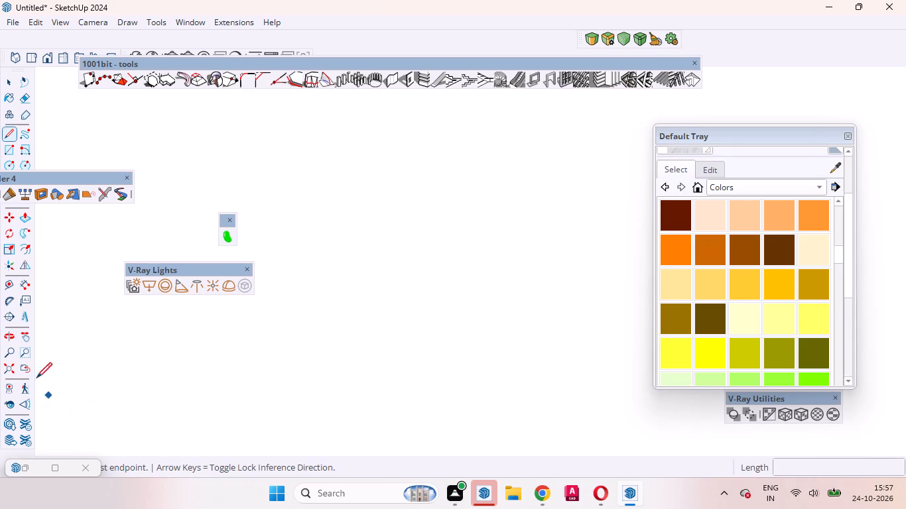
{"action": "left_click", "coordinate": [22, 366]}
{"action": "left_click", "coordinate": [23, 372]}
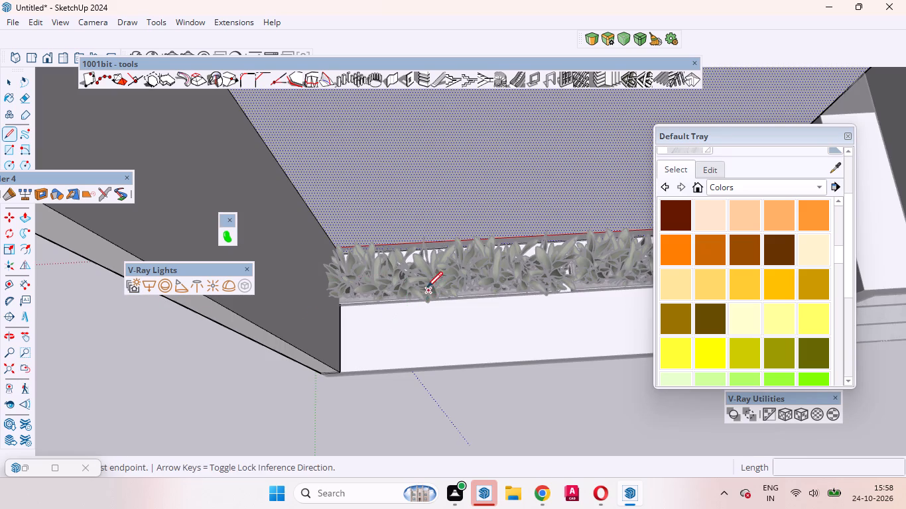
{"action": "middle_click_drag", "start_coordinate": [426, 323], "coordinate": [423, 332]}
{"action": "scroll", "coordinate": [550, 97], "scroll_direction": "up", "scroll_amount": 1}
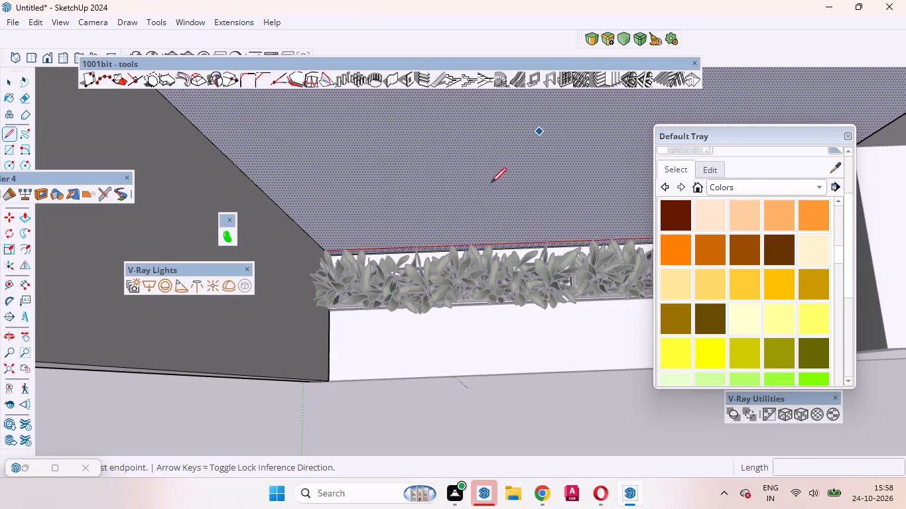
{"action": "scroll", "coordinate": [439, 241], "scroll_direction": "up", "scroll_amount": 18}
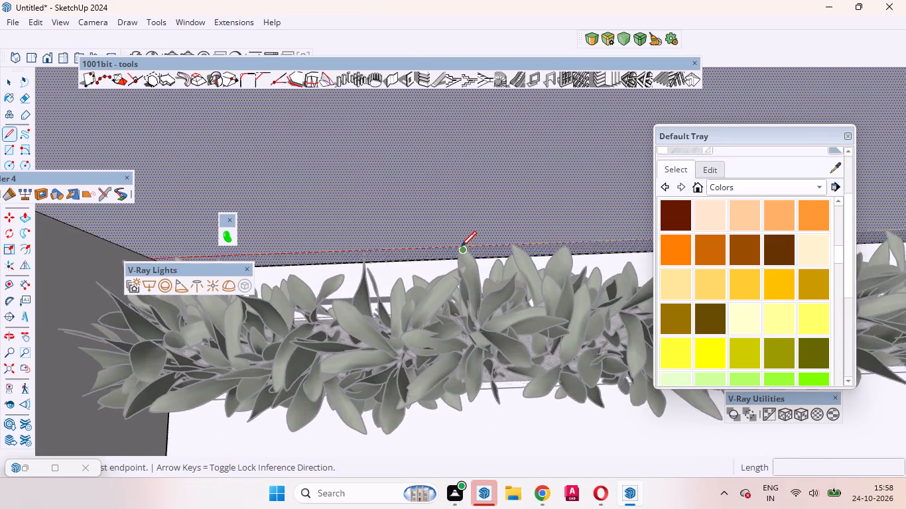
{"action": "scroll", "coordinate": [461, 247], "scroll_direction": "up", "scroll_amount": 8}
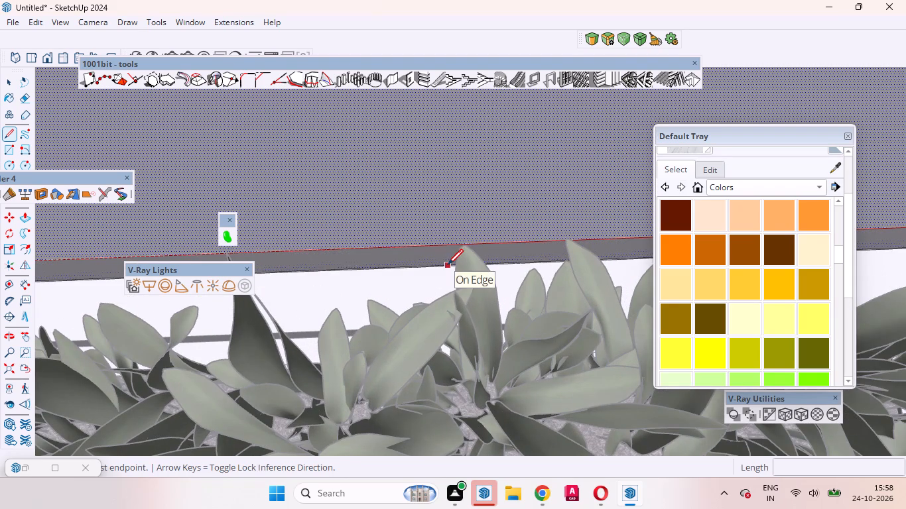
{"action": "left_click", "coordinate": [440, 264]}
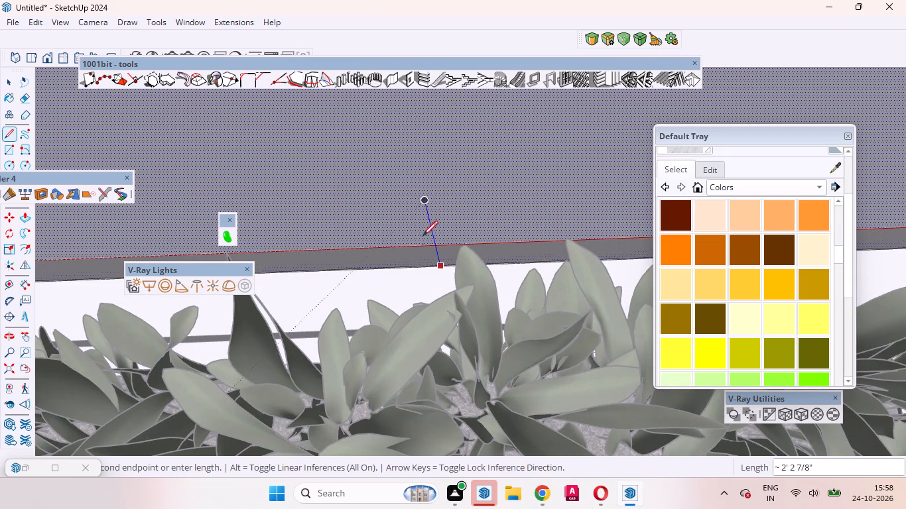
{"action": "scroll", "coordinate": [435, 251], "scroll_direction": "down", "scroll_amount": 19}
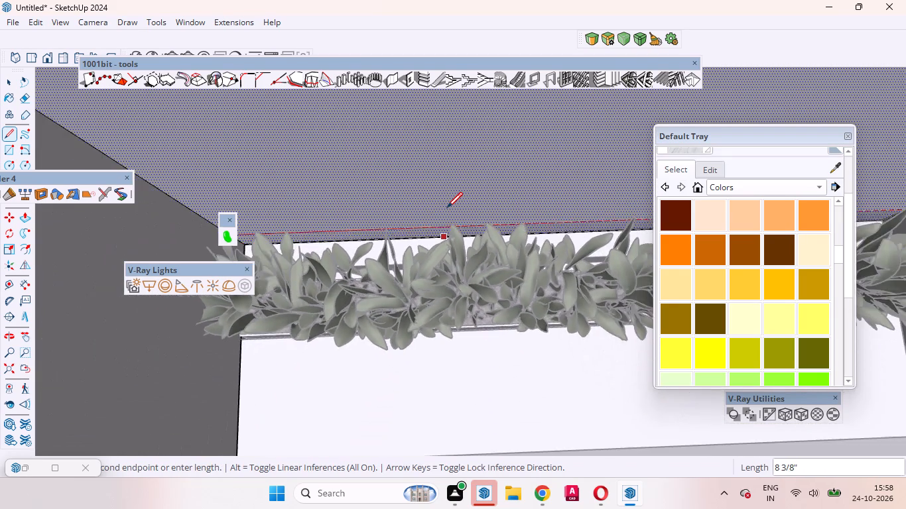
{"action": "scroll", "coordinate": [446, 207], "scroll_direction": "down", "scroll_amount": 17}
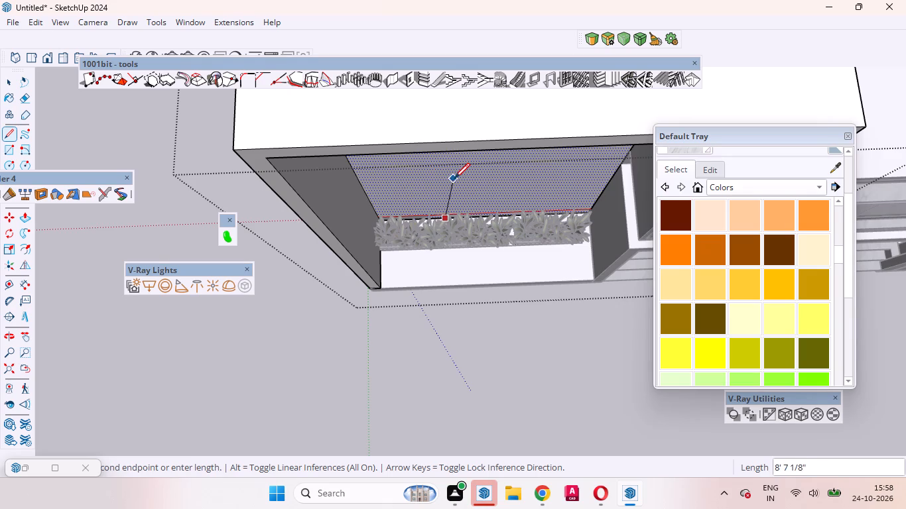
{"action": "middle_click_drag", "start_coordinate": [430, 174], "coordinate": [436, 99]}
{"action": "middle_click", "coordinate": [436, 99]}
{"action": "scroll", "coordinate": [436, 99], "scroll_direction": "up", "scroll_amount": 1}
{"action": "scroll", "coordinate": [396, 248], "scroll_direction": "down", "scroll_amount": 11}
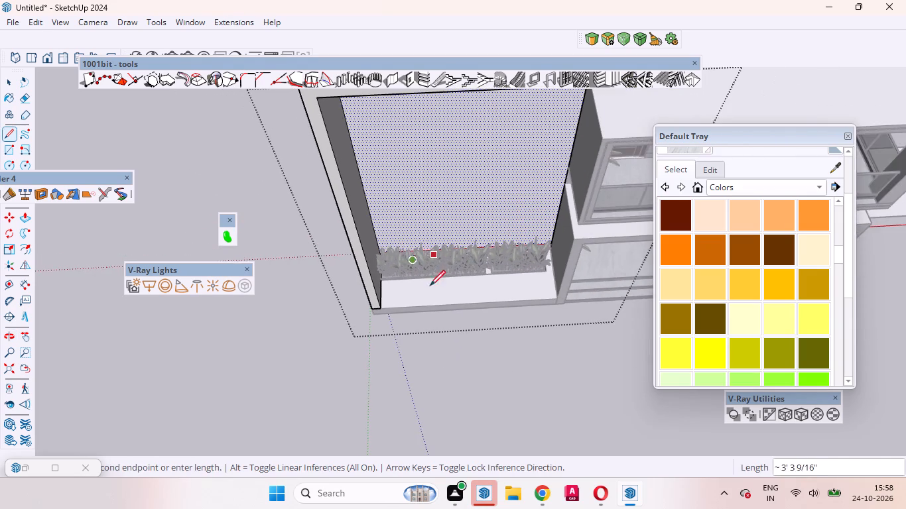
{"action": "scroll", "coordinate": [430, 286], "scroll_direction": "down", "scroll_amount": 5}
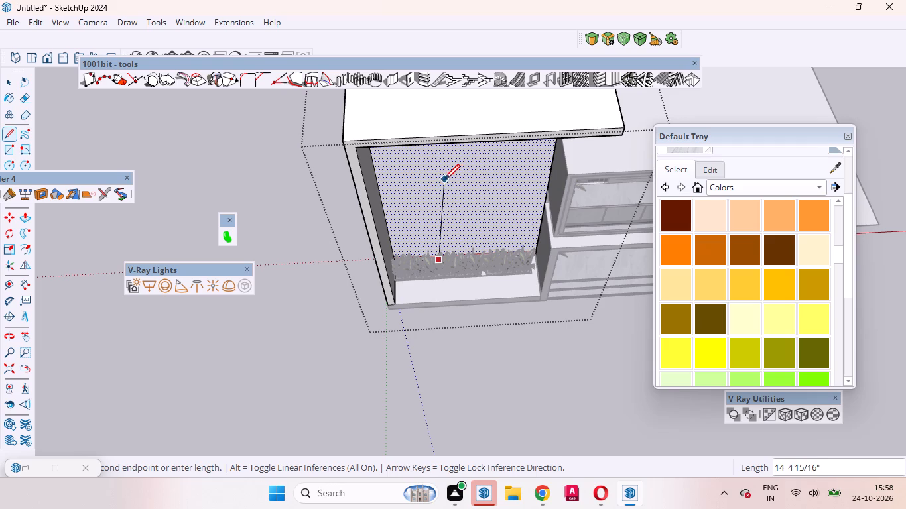
{"action": "scroll", "coordinate": [444, 180], "scroll_direction": "down", "scroll_amount": 1}
{"action": "middle_click_drag", "start_coordinate": [440, 180], "coordinate": [428, 32]}
{"action": "scroll", "coordinate": [391, 315], "scroll_direction": "down", "scroll_amount": 6}
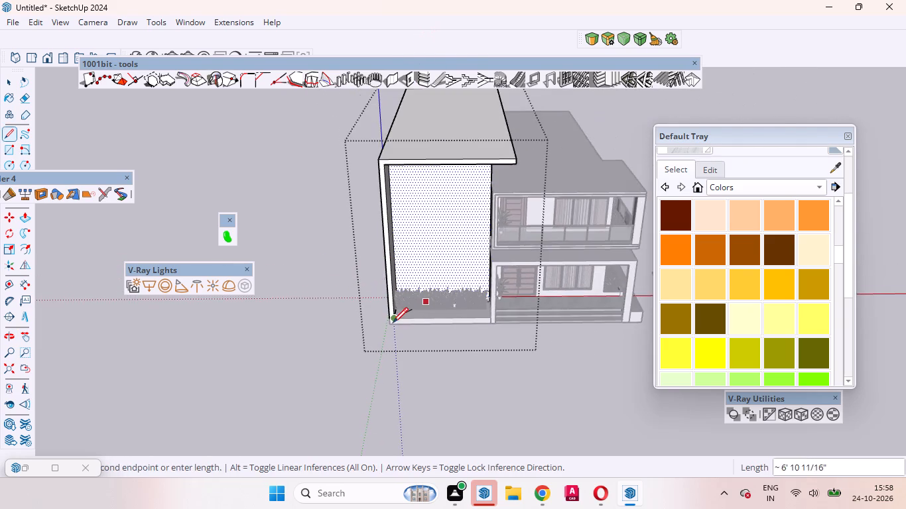
{"action": "scroll", "coordinate": [393, 323], "scroll_direction": "down", "scroll_amount": 2}
{"action": "scroll", "coordinate": [456, 162], "scroll_direction": "up", "scroll_amount": 8}
{"action": "middle_click_drag", "start_coordinate": [416, 263], "coordinate": [397, 98]}
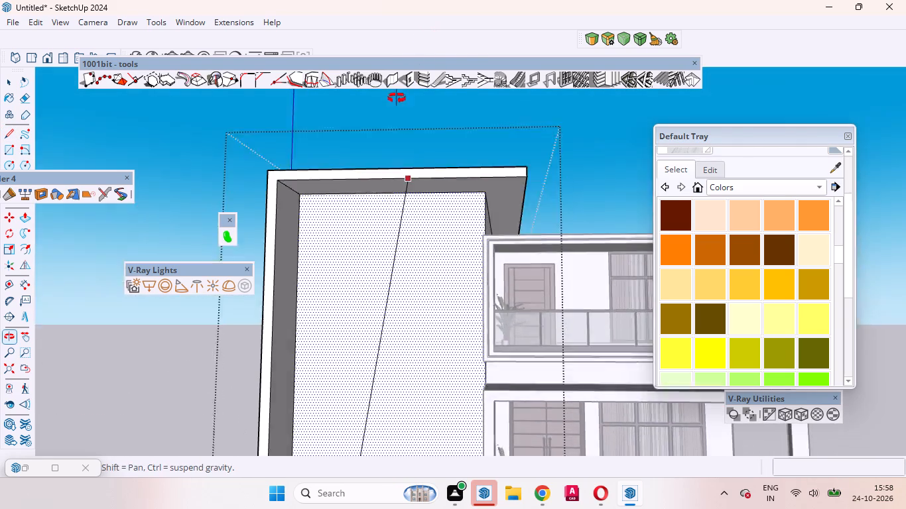
{"action": "middle_click_drag", "start_coordinate": [397, 98], "coordinate": [400, 87]}
{"action": "scroll", "coordinate": [404, 85], "scroll_direction": "up", "scroll_amount": 1}
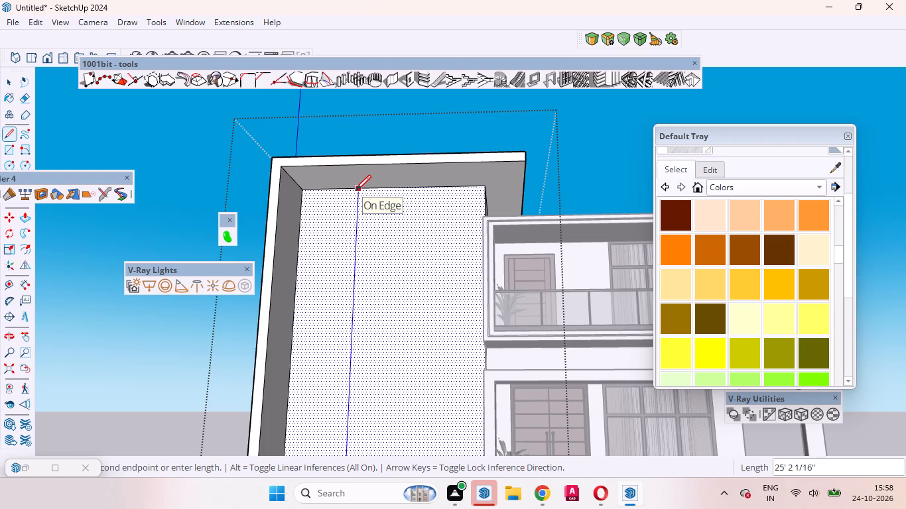
{"action": "left_click", "coordinate": [356, 190]}
{"action": "scroll", "coordinate": [327, 222], "scroll_direction": "up", "scroll_amount": 9}
{"action": "scroll", "coordinate": [339, 219], "scroll_direction": "down", "scroll_amount": 7}
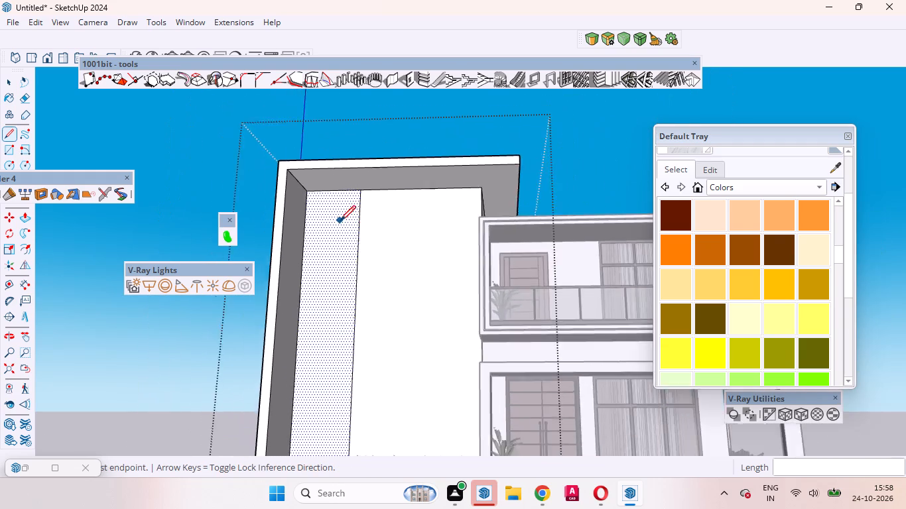
{"action": "scroll", "coordinate": [340, 221], "scroll_direction": "down", "scroll_amount": 1}
{"action": "middle_click_drag", "start_coordinate": [385, 275], "coordinate": [391, 368]}
{"action": "scroll", "coordinate": [391, 368], "scroll_direction": "up", "scroll_amount": 1}
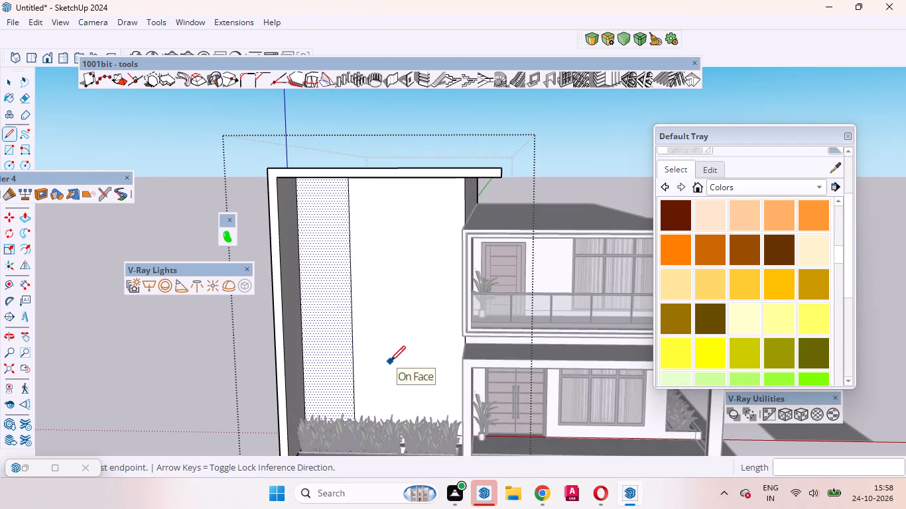
{"action": "key", "text": "space"}
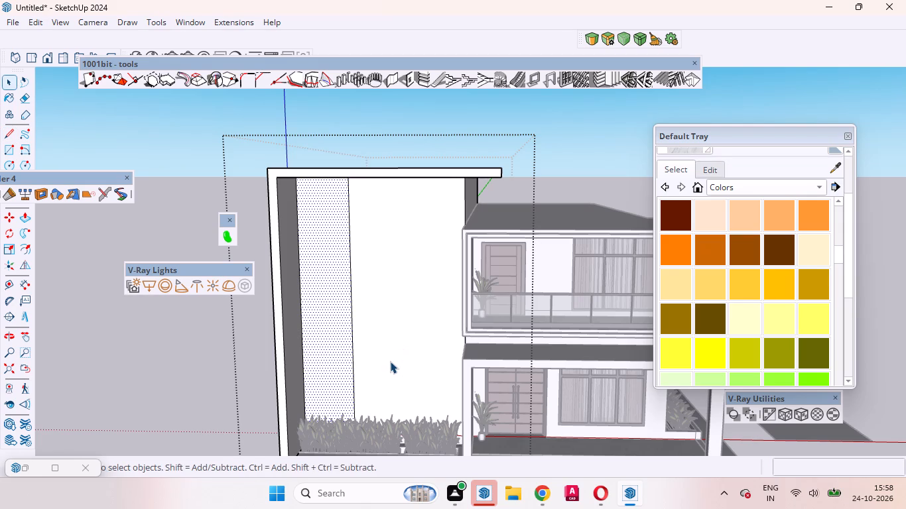
Draw a horizontal line across the wider wall section, from its edge at the balcony wing's roof level to the vertical dividing line.
{"action": "scroll", "coordinate": [500, 307], "scroll_direction": "down", "scroll_amount": 6}
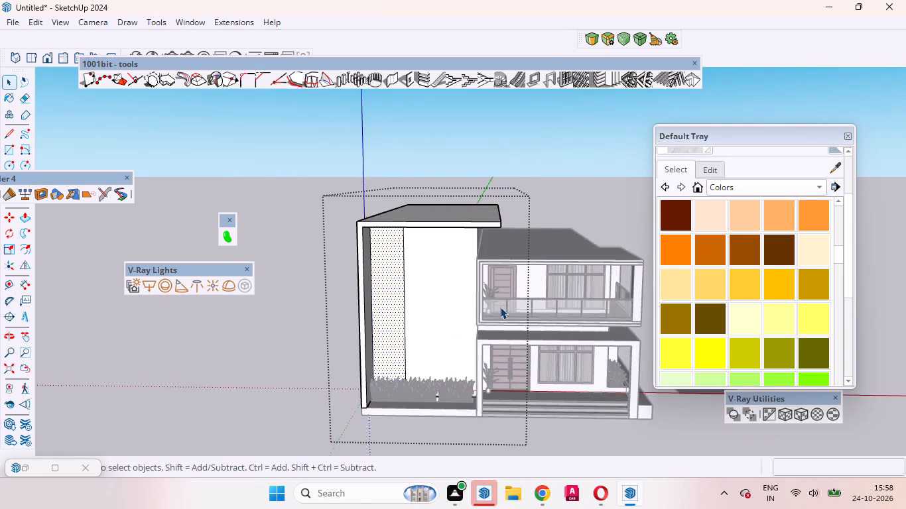
{"action": "scroll", "coordinate": [500, 307], "scroll_direction": "down", "scroll_amount": 2}
{"action": "middle_click_drag", "start_coordinate": [454, 307], "coordinate": [413, 325]}
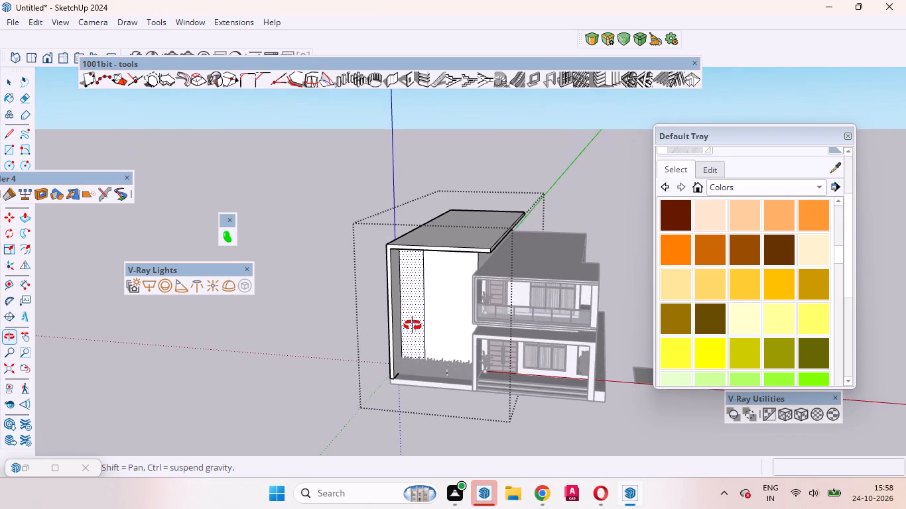
{"action": "middle_click_drag", "start_coordinate": [413, 325], "coordinate": [403, 311]}
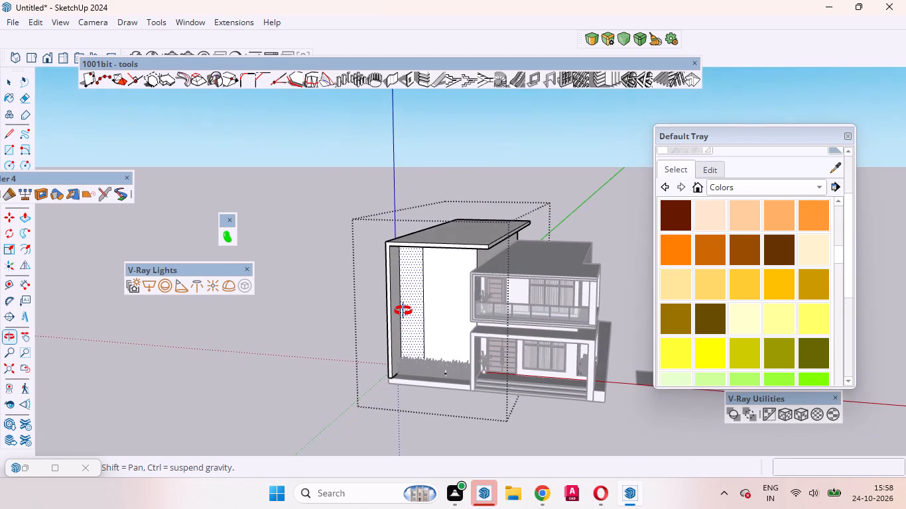
{"action": "middle_click_drag", "start_coordinate": [403, 311], "coordinate": [406, 310]}
{"action": "scroll", "coordinate": [430, 346], "scroll_direction": "up", "scroll_amount": 2}
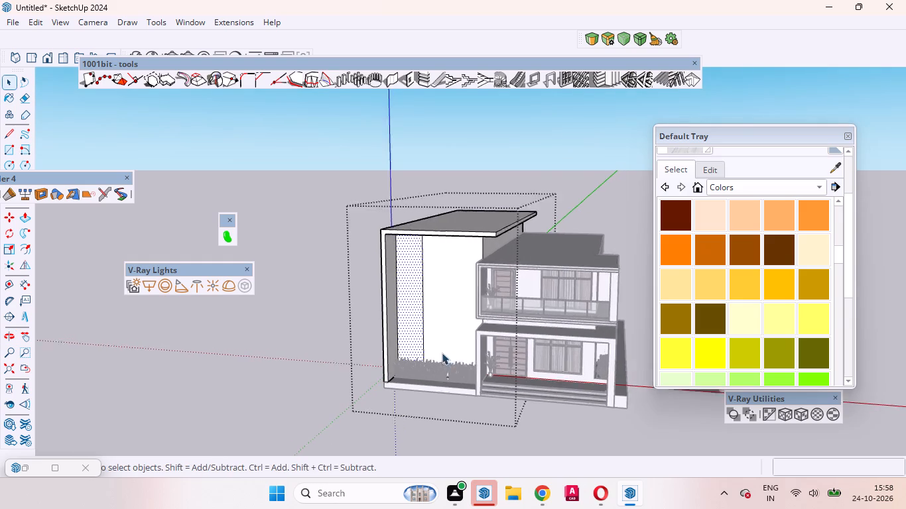
{"action": "scroll", "coordinate": [442, 353], "scroll_direction": "up", "scroll_amount": 8}
{"action": "middle_click_drag", "start_coordinate": [501, 194], "coordinate": [629, 221]}
{"action": "scroll", "coordinate": [629, 221], "scroll_direction": "up", "scroll_amount": 1}
{"action": "key", "text": "l"}
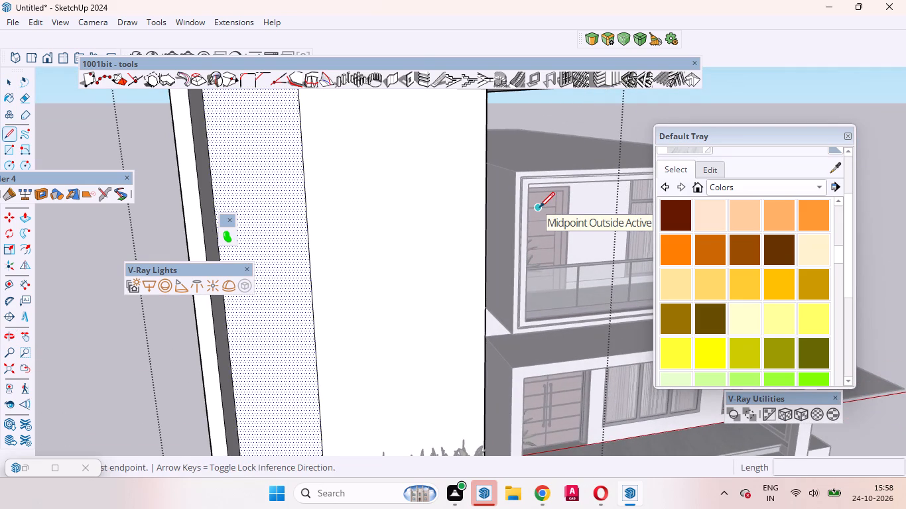
{"action": "left_click", "coordinate": [487, 162]}
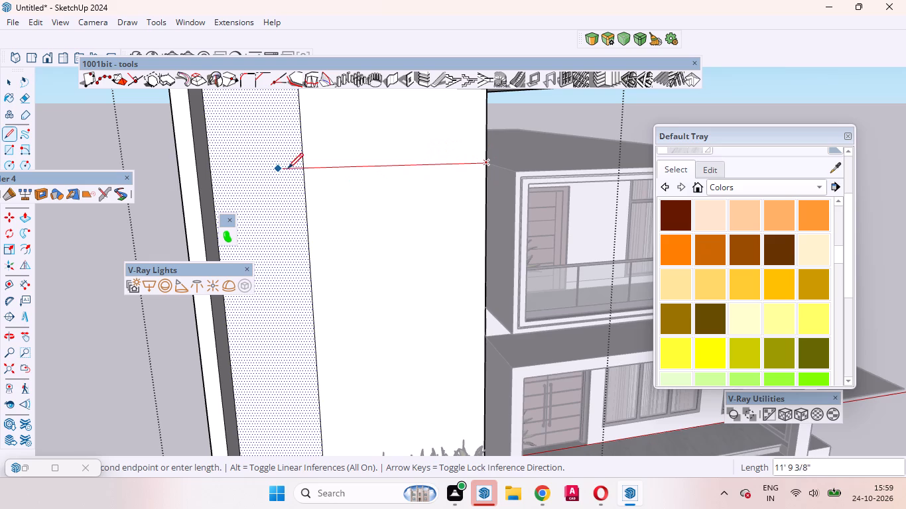
{"action": "left_click", "coordinate": [302, 167]}
Draw a second horizontal line about 10' 6" long across the wider wall section, a little above the planter's plants.
{"action": "scroll", "coordinate": [408, 207], "scroll_direction": "down", "scroll_amount": 2}
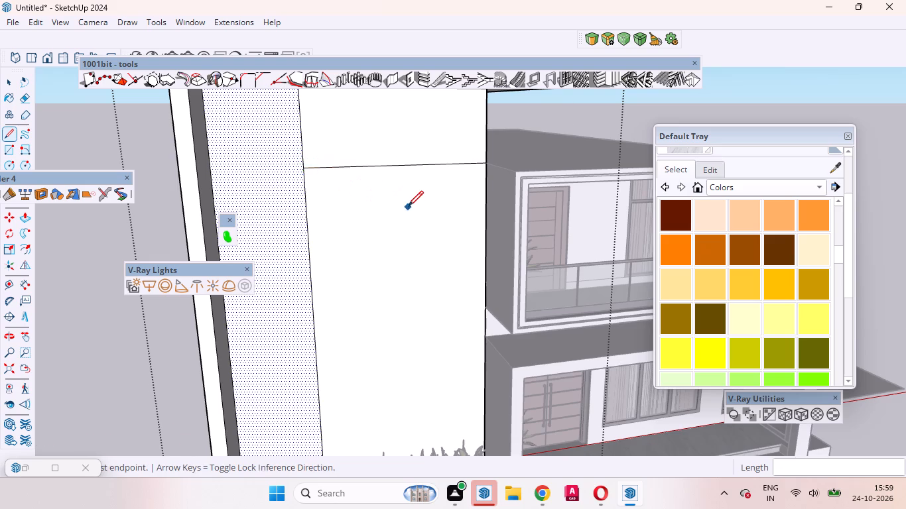
{"action": "scroll", "coordinate": [408, 206], "scroll_direction": "down", "scroll_amount": 6}
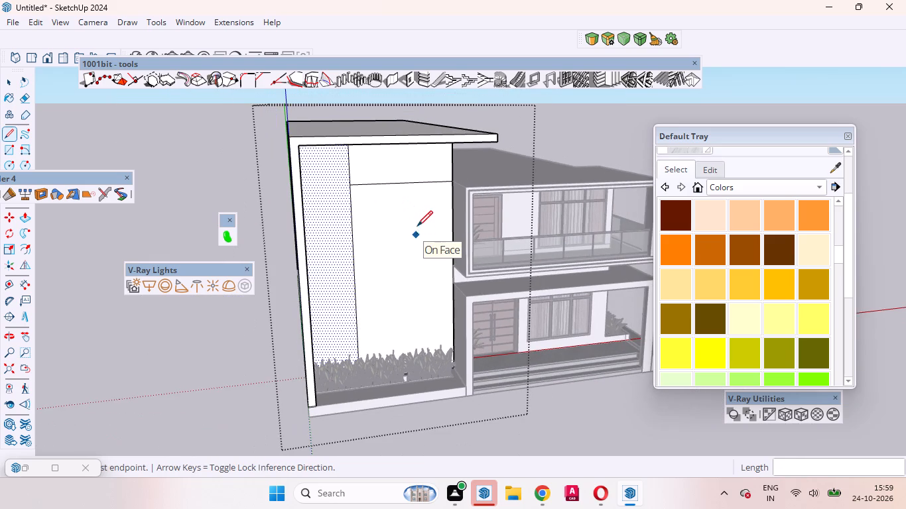
{"action": "scroll", "coordinate": [417, 226], "scroll_direction": "down", "scroll_amount": 3}
{"action": "scroll", "coordinate": [439, 350], "scroll_direction": "up", "scroll_amount": 6}
{"action": "scroll", "coordinate": [448, 266], "scroll_direction": "up", "scroll_amount": 4}
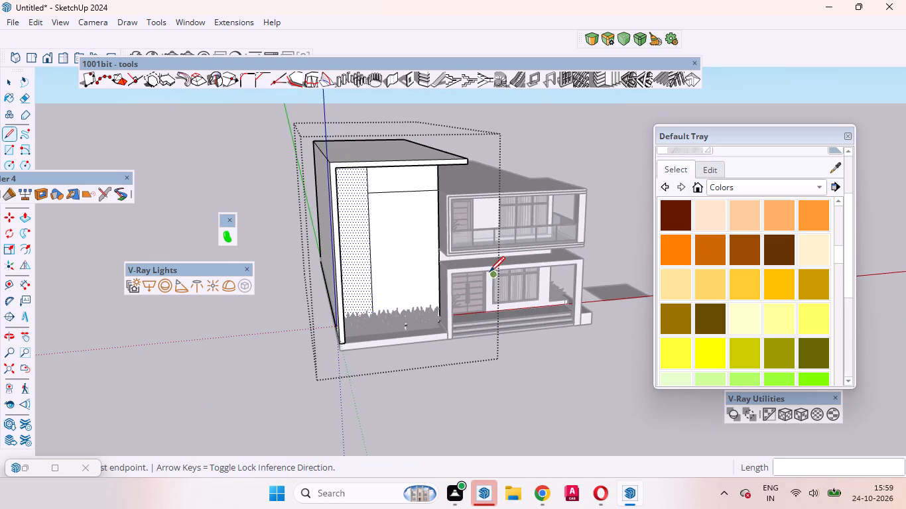
{"action": "scroll", "coordinate": [391, 266], "scroll_direction": "up", "scroll_amount": 5}
{"action": "scroll", "coordinate": [395, 265], "scroll_direction": "down", "scroll_amount": 2}
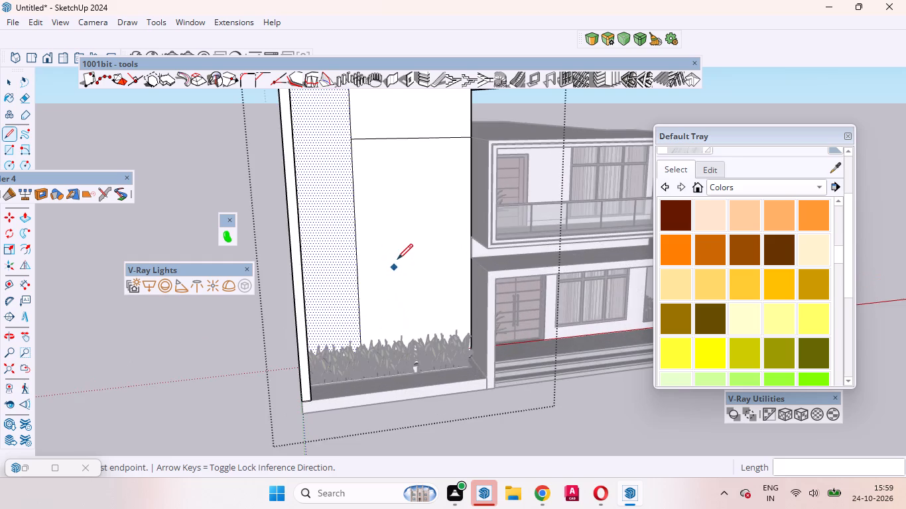
{"action": "scroll", "coordinate": [397, 259], "scroll_direction": "down", "scroll_amount": 2}
{"action": "middle_click_drag", "start_coordinate": [454, 278], "coordinate": [432, 259]}
{"action": "scroll", "coordinate": [432, 259], "scroll_direction": "up", "scroll_amount": 5}
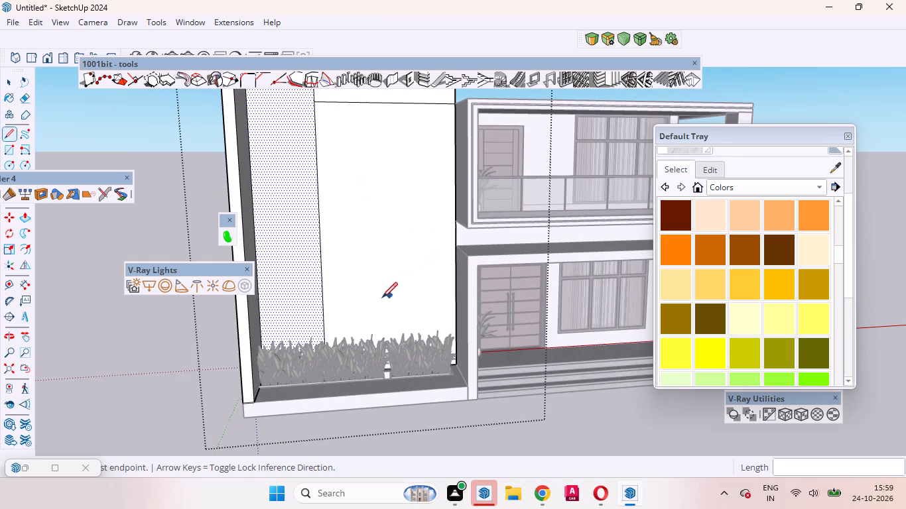
{"action": "left_click", "coordinate": [326, 298]}
{"action": "middle_click_drag", "start_coordinate": [431, 296], "coordinate": [526, 321]}
{"action": "scroll", "coordinate": [527, 321], "scroll_direction": "up", "scroll_amount": 1}
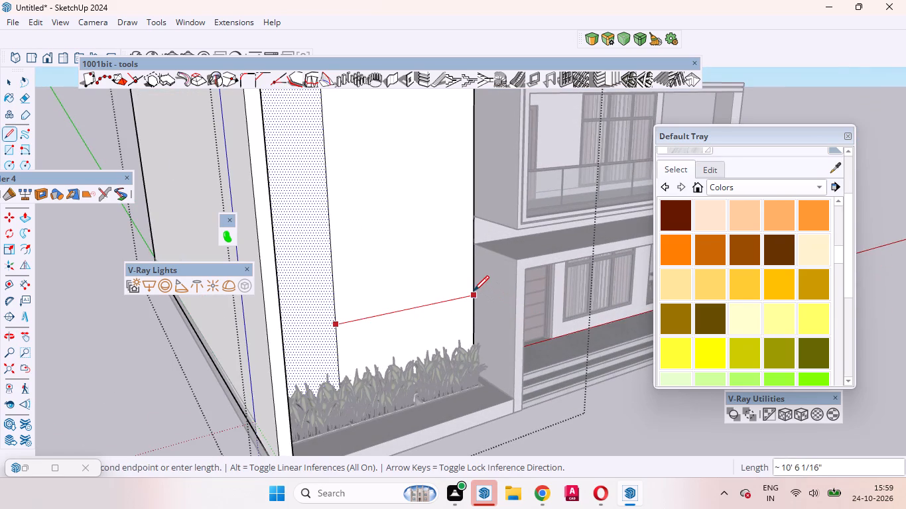
{"action": "left_click", "coordinate": [474, 291]}
{"action": "key", "text": "space"}
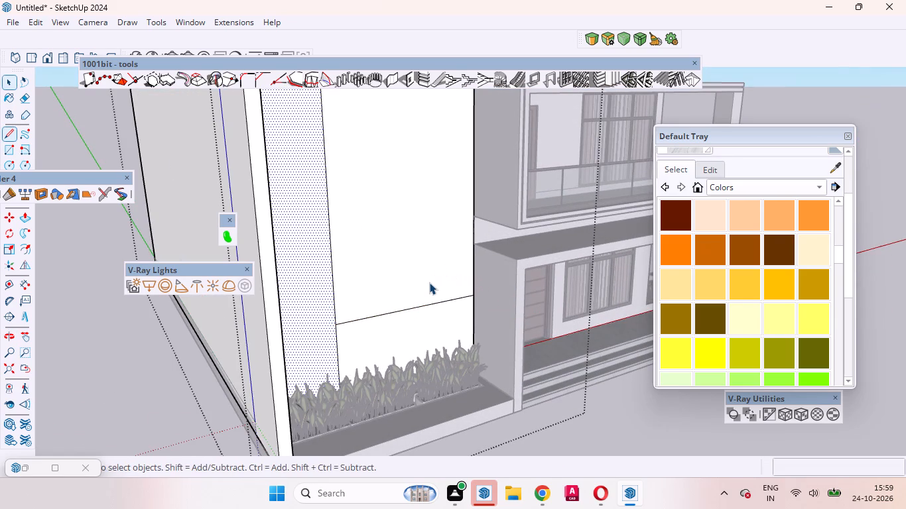
Draw a vertical line about 14' 10" long down the middle of the wall panel between the two horizontal lines.
{"action": "left_click", "coordinate": [429, 282]}
{"action": "scroll", "coordinate": [387, 277], "scroll_direction": "down", "scroll_amount": 1}
{"action": "middle_click_drag", "start_coordinate": [379, 278], "coordinate": [323, 288]}
{"action": "scroll", "coordinate": [323, 288], "scroll_direction": "up", "scroll_amount": 1}
{"action": "scroll", "coordinate": [322, 288], "scroll_direction": "down", "scroll_amount": 2}
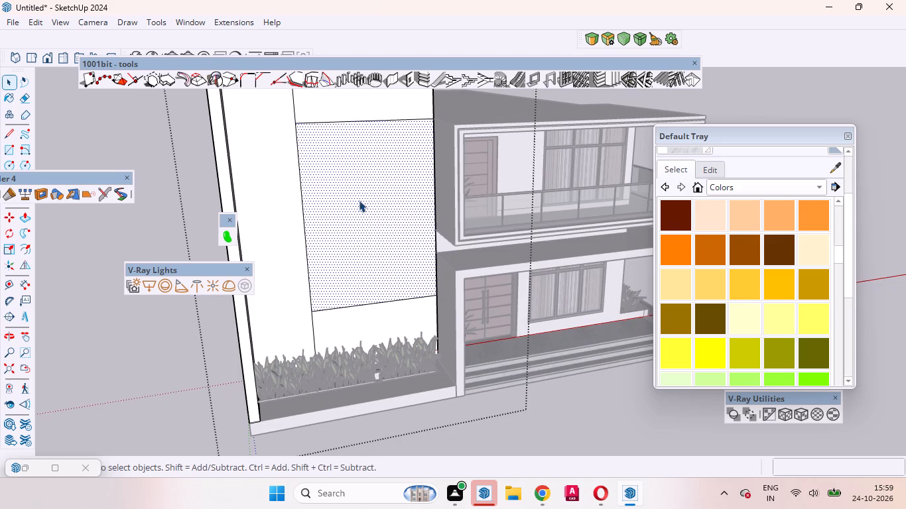
{"action": "scroll", "coordinate": [364, 192], "scroll_direction": "down", "scroll_amount": 2}
{"action": "key", "text": "l"}
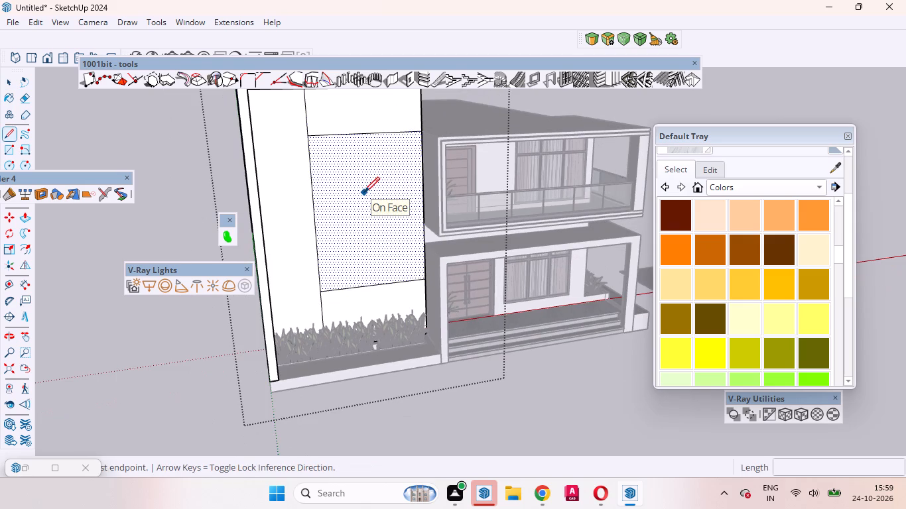
{"action": "left_click", "coordinate": [366, 135]}
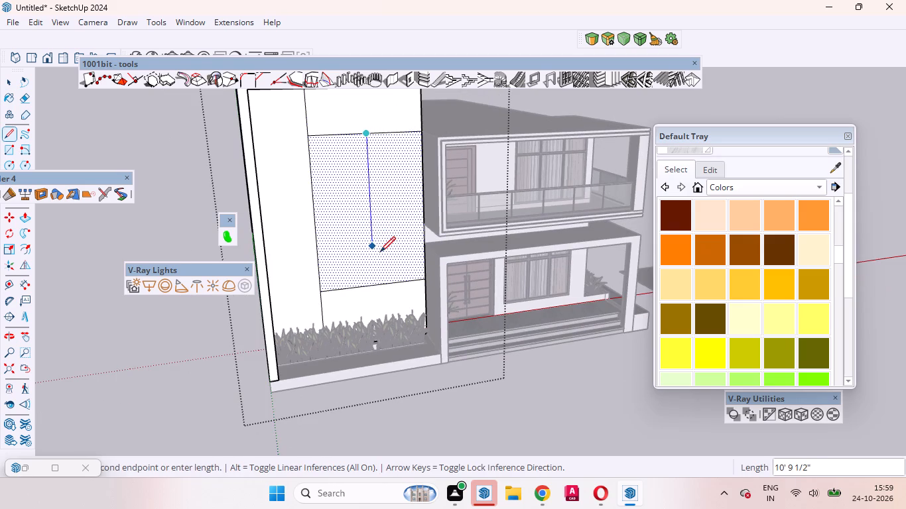
{"action": "left_click", "coordinate": [380, 281]}
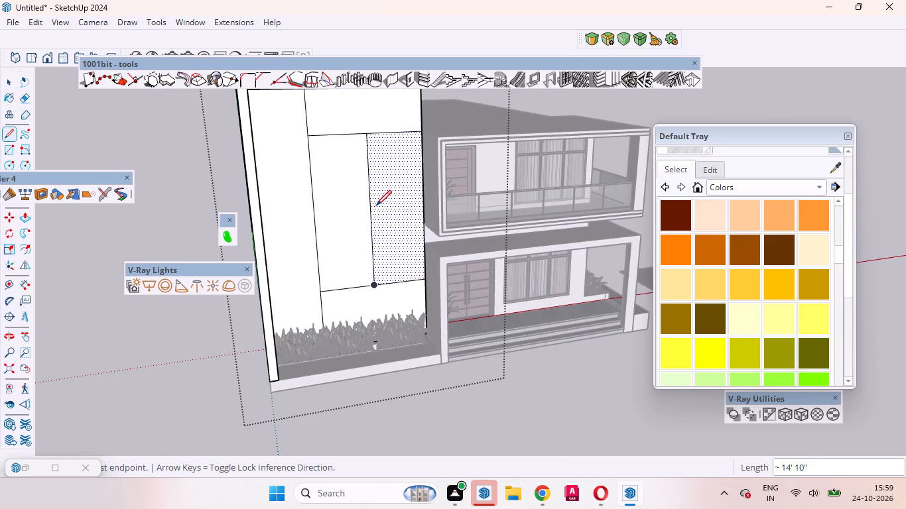
{"action": "key", "text": "space"}
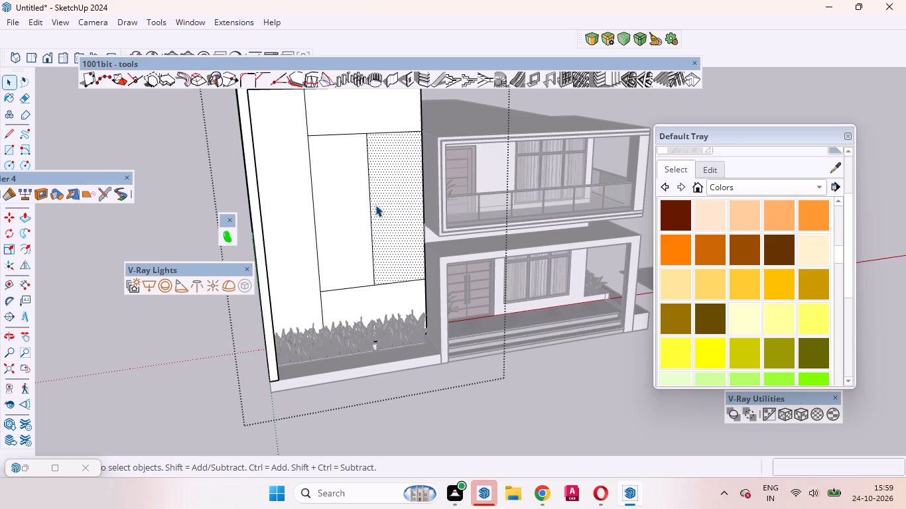
Copy the panel's middle vertical line 3" to each side of the original.
{"action": "left_click", "coordinate": [368, 200]}
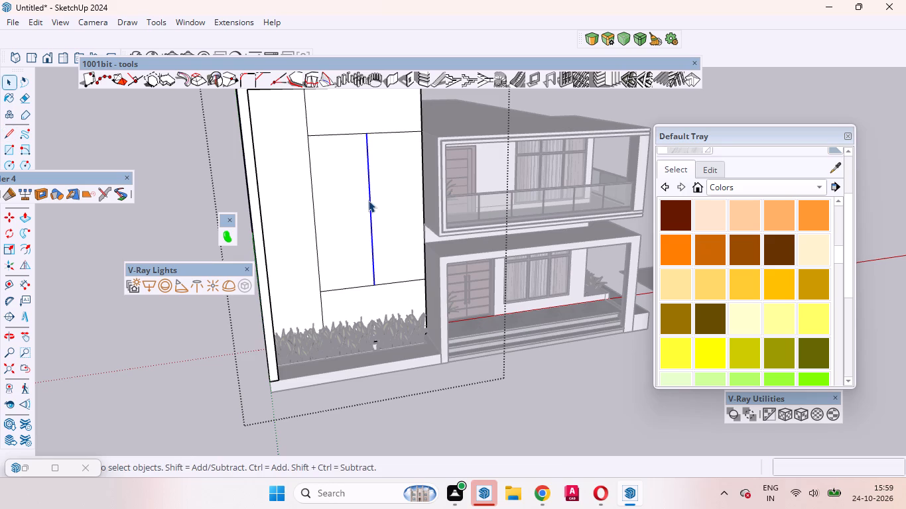
{"action": "key", "text": "m"}
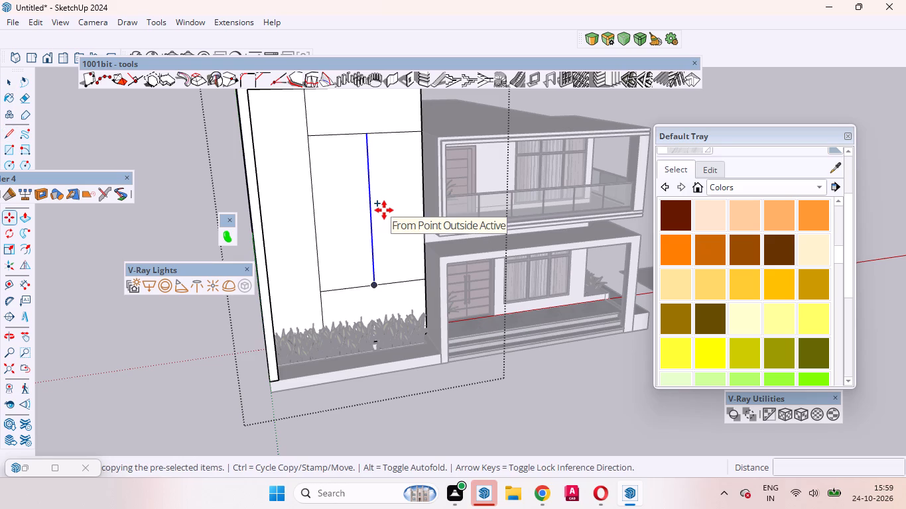
{"action": "left_click", "coordinate": [384, 210]}
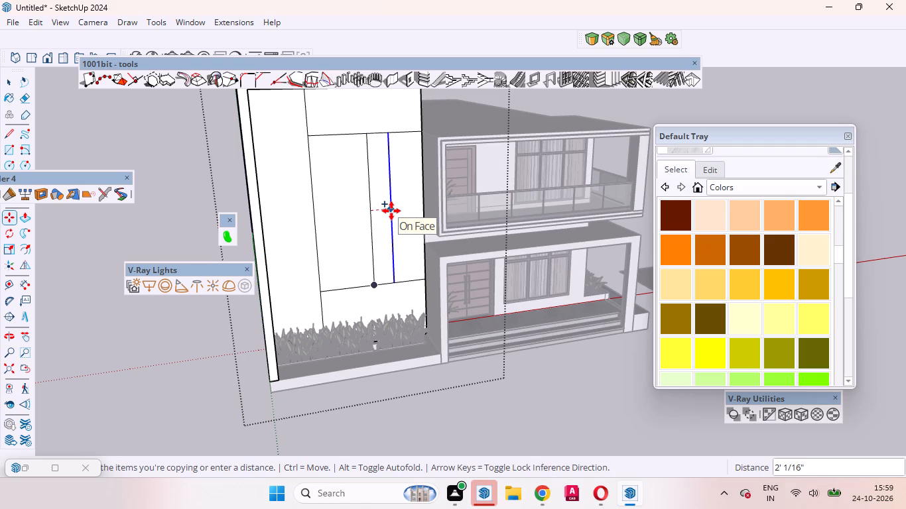
{"action": "key", "text": "3"}
{"action": "key", "text": "Return"}
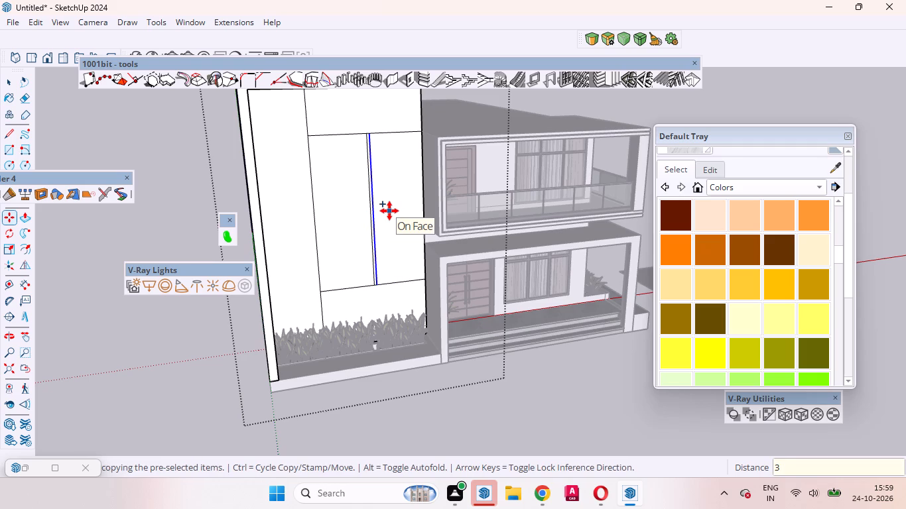
{"action": "left_click", "coordinate": [389, 211]}
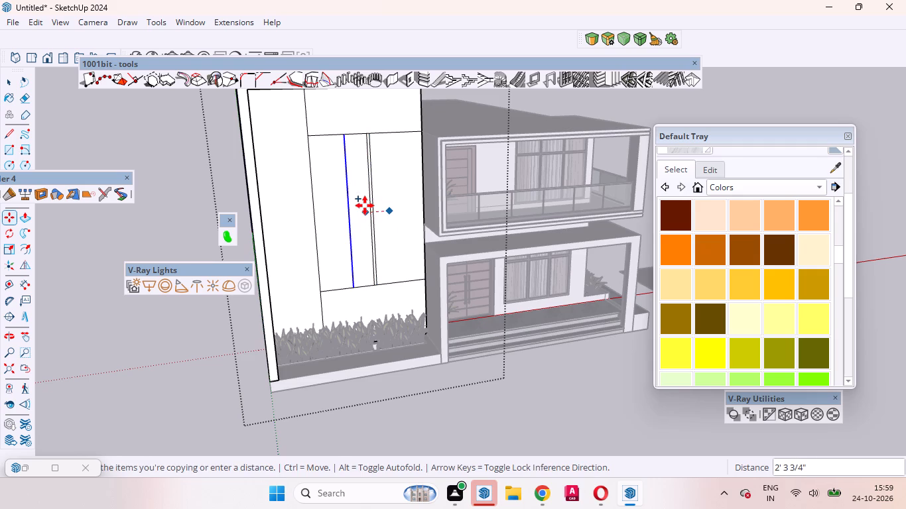
{"action": "key", "text": "3"}
{"action": "key", "text": "Return"}
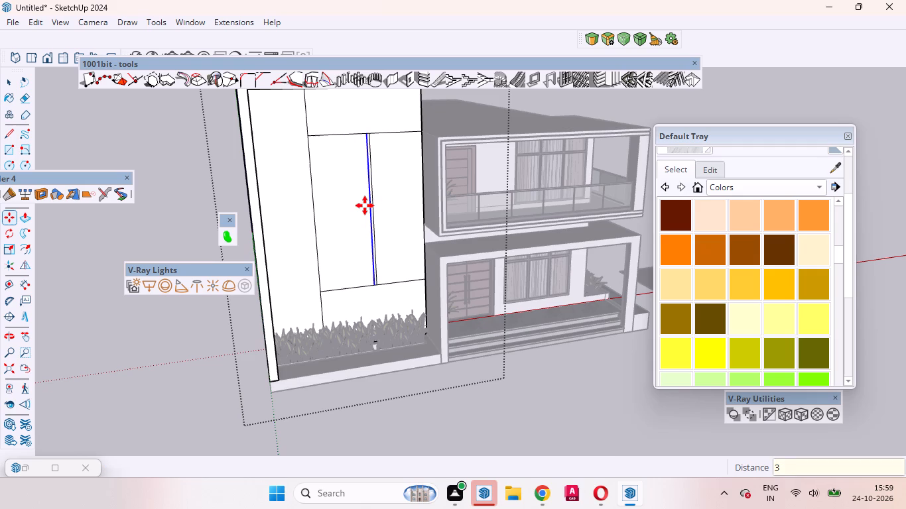
{"action": "left_click", "coordinate": [365, 205]}
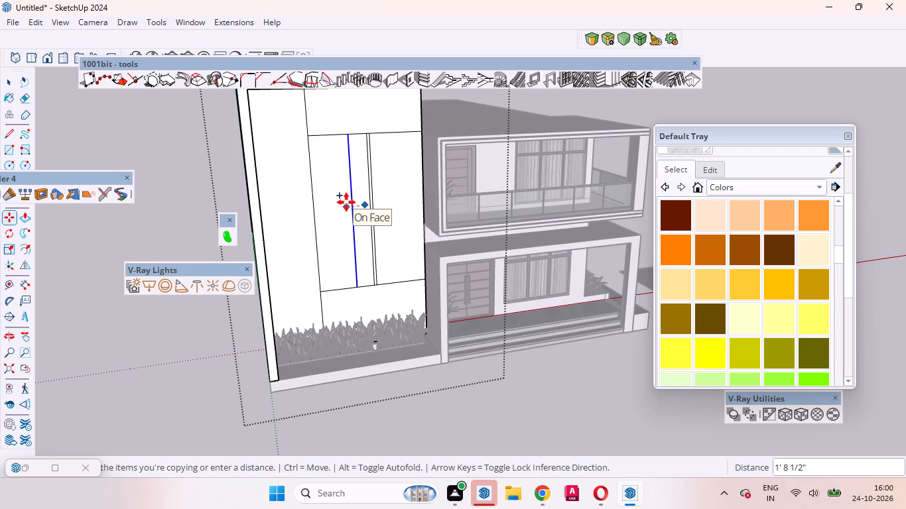
{"action": "key", "text": "3"}
{"action": "key", "text": "Return"}
{"action": "key", "text": "space"}
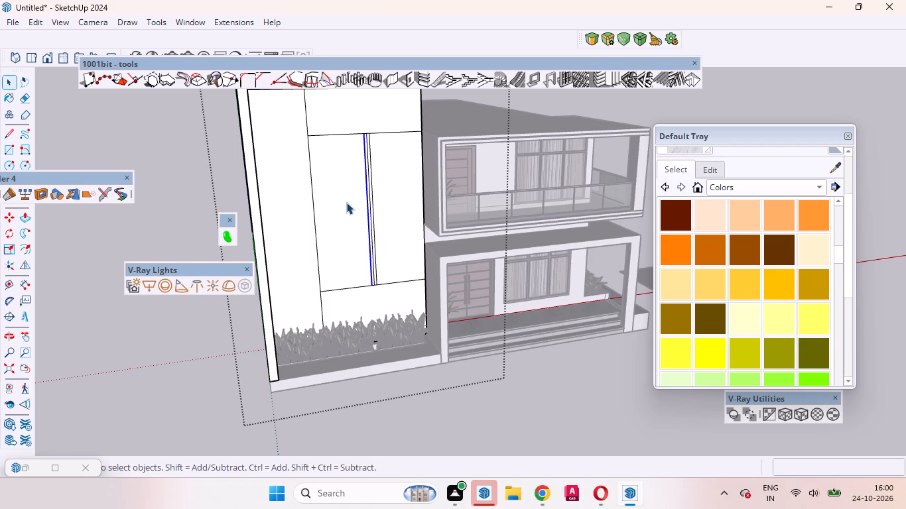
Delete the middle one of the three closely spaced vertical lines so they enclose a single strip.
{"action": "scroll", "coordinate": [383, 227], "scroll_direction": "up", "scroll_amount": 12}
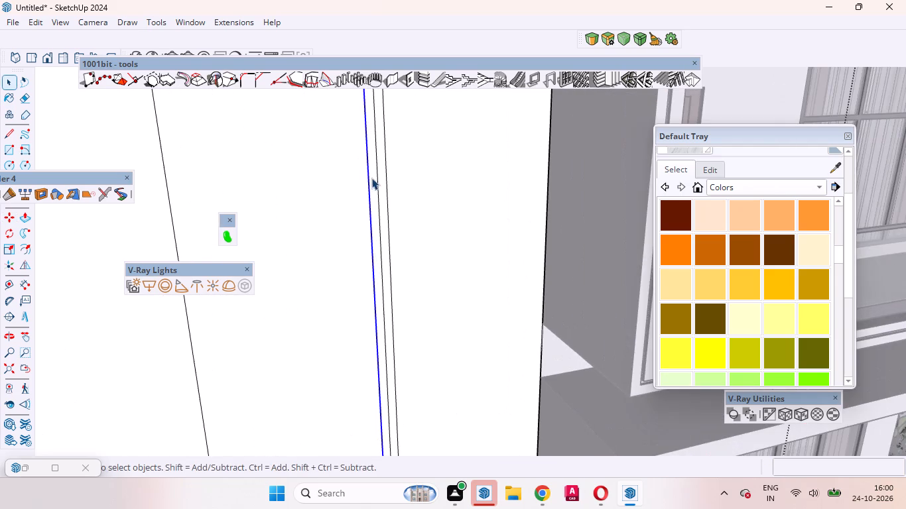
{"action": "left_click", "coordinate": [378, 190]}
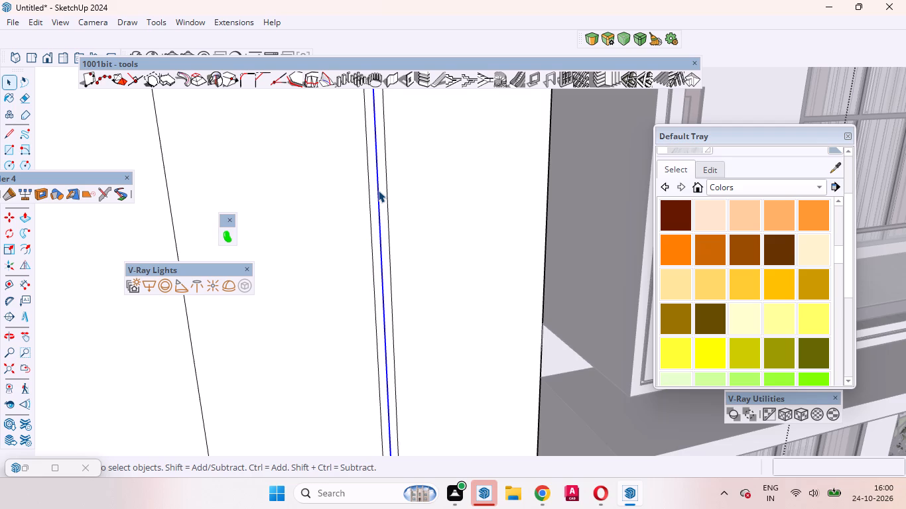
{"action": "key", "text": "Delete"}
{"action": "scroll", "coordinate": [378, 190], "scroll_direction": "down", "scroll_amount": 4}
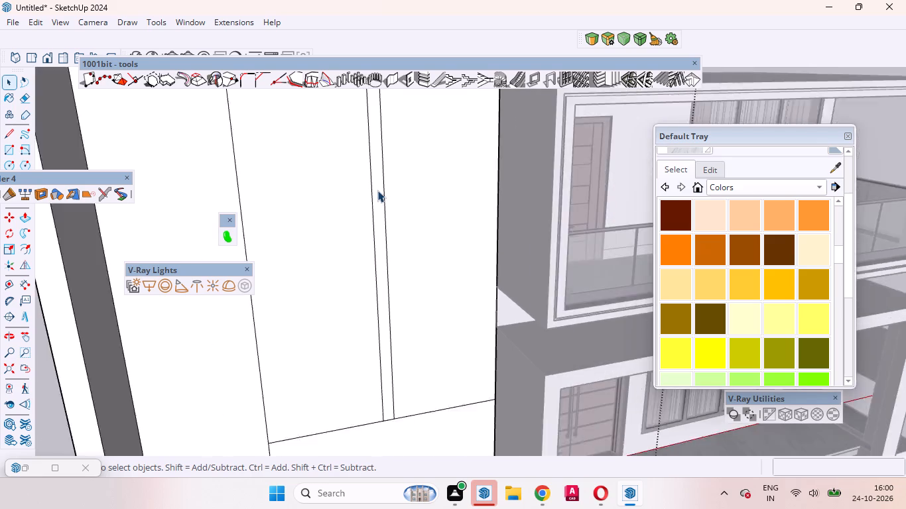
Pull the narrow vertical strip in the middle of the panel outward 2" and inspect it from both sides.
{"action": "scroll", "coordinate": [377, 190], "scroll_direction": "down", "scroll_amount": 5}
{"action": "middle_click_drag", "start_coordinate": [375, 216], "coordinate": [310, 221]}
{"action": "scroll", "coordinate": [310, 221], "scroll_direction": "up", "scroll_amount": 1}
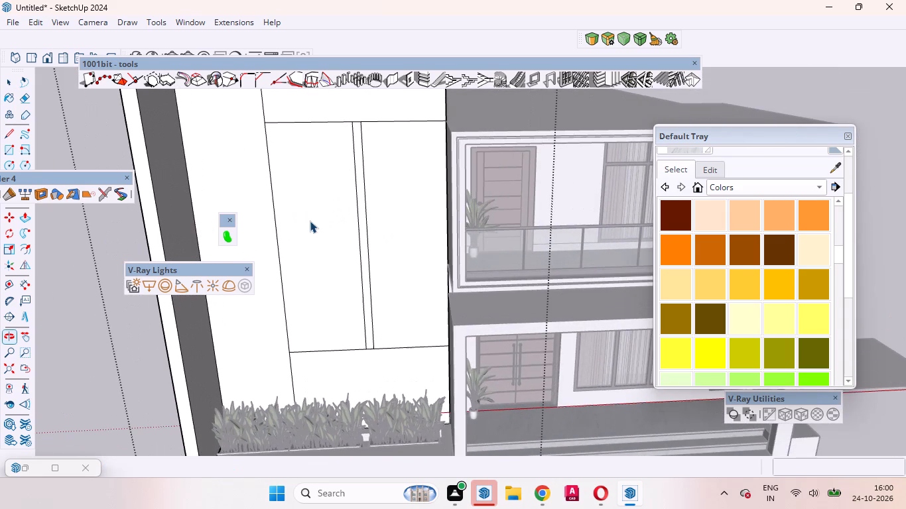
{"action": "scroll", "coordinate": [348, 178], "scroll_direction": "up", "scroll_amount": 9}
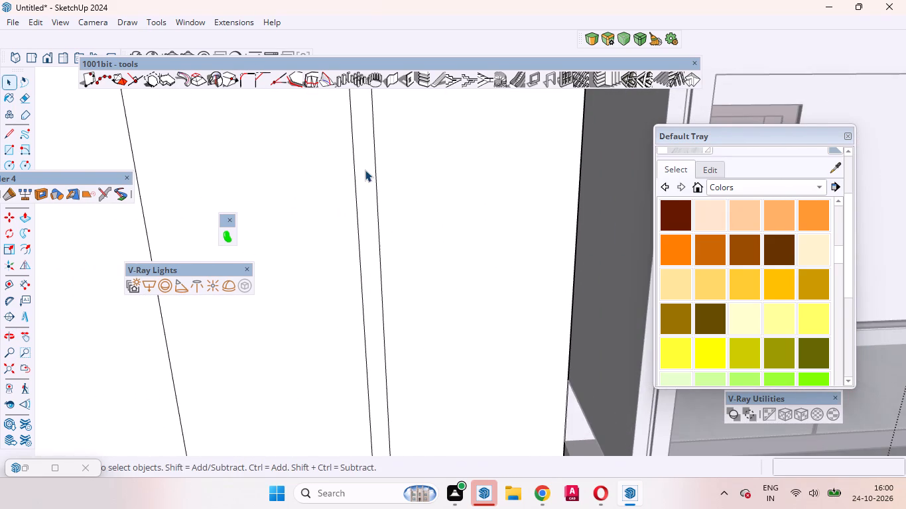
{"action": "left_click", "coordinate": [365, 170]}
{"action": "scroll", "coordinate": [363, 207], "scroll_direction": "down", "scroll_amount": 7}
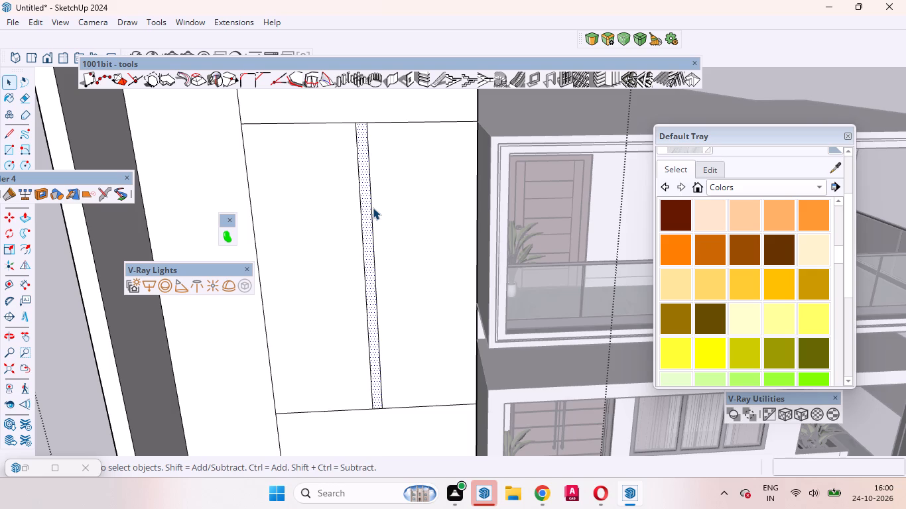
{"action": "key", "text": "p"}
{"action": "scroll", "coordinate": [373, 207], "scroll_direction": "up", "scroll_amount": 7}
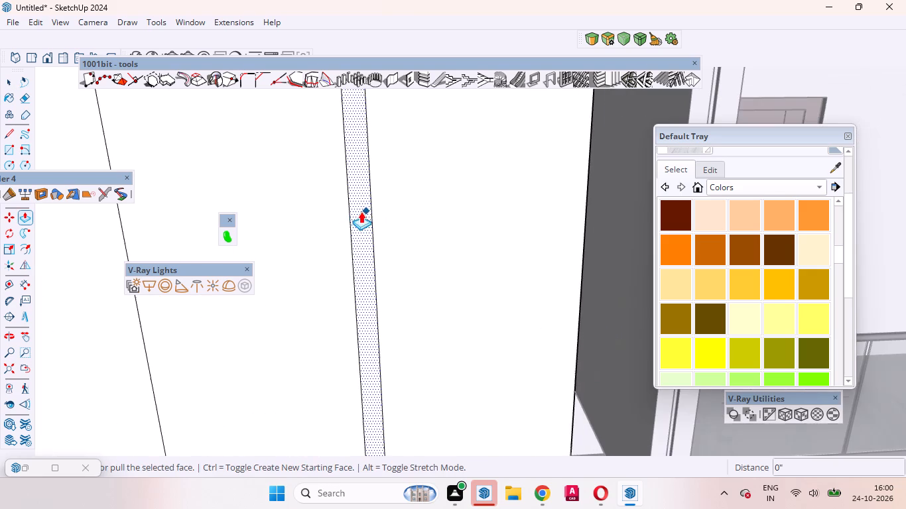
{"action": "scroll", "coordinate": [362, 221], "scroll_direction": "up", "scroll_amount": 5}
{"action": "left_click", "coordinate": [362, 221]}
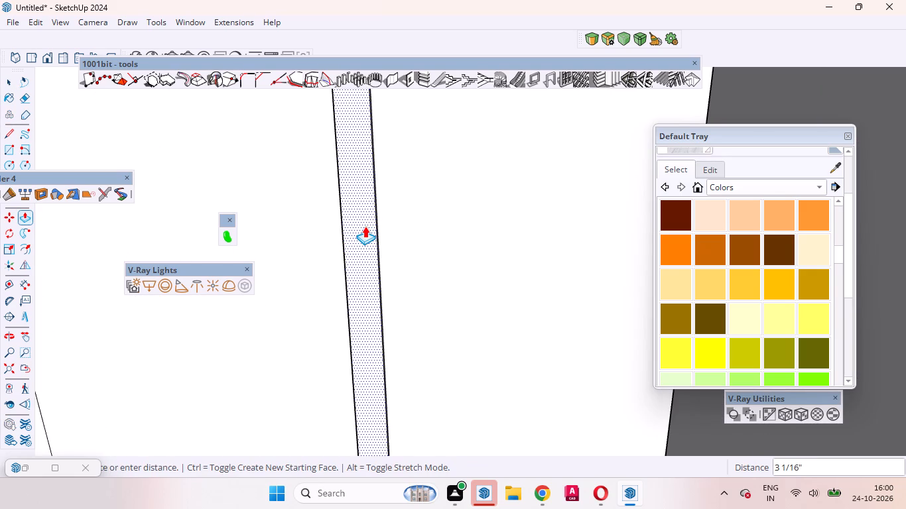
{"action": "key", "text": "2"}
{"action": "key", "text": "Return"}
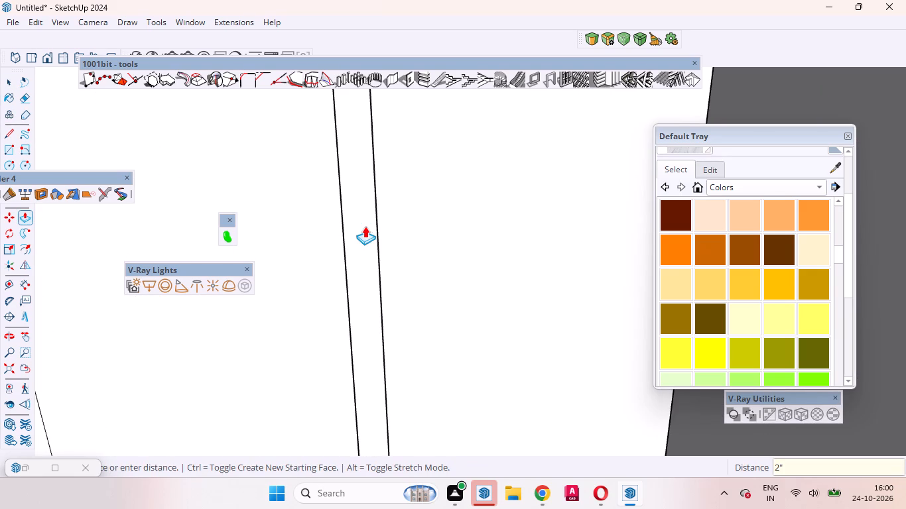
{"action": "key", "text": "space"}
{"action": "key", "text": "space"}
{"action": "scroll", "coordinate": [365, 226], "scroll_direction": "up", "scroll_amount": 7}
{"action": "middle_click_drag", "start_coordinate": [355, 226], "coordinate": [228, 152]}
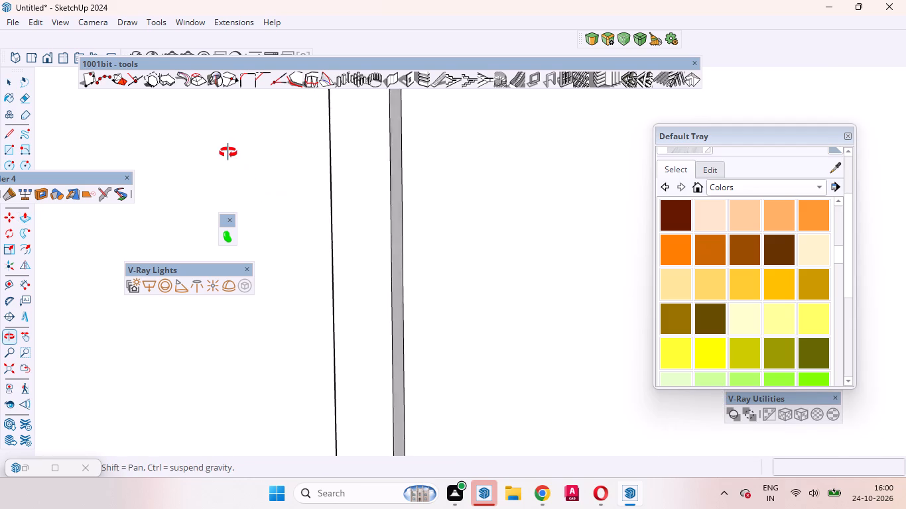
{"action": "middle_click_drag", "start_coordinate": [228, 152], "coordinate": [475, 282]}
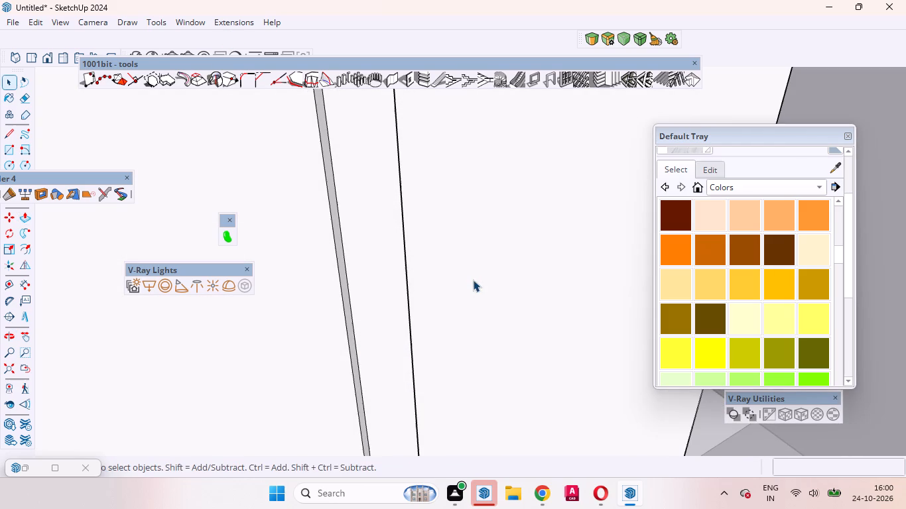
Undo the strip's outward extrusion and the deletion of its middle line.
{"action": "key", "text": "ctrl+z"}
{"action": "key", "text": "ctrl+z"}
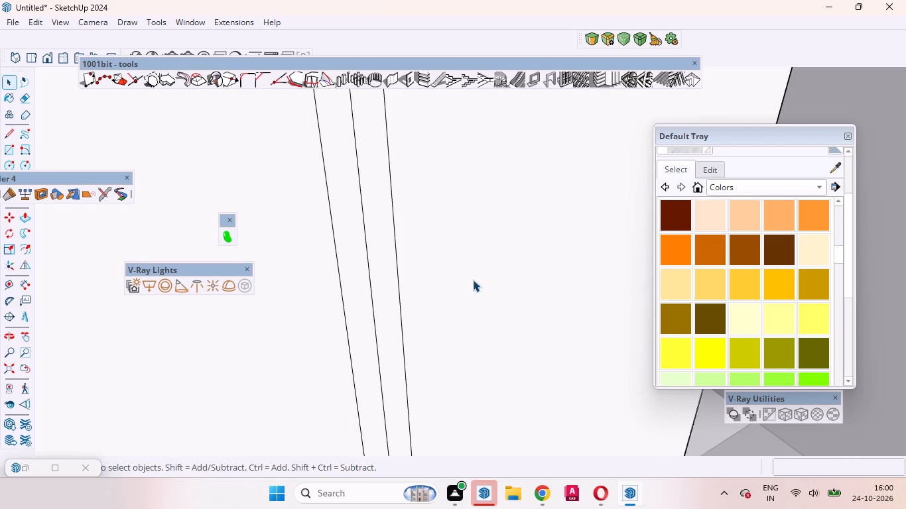
Delete the middle one of the three closely spaced vertical lines to form a single narrow strip.
{"action": "scroll", "coordinate": [361, 297], "scroll_direction": "down", "scroll_amount": 10}
{"action": "scroll", "coordinate": [376, 182], "scroll_direction": "up", "scroll_amount": 5}
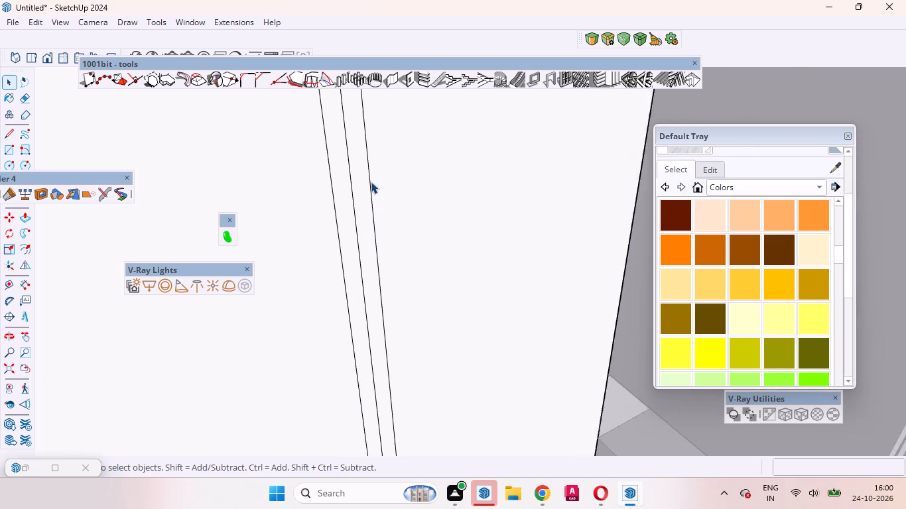
{"action": "scroll", "coordinate": [371, 182], "scroll_direction": "up", "scroll_amount": 5}
{"action": "left_click", "coordinate": [338, 205]}
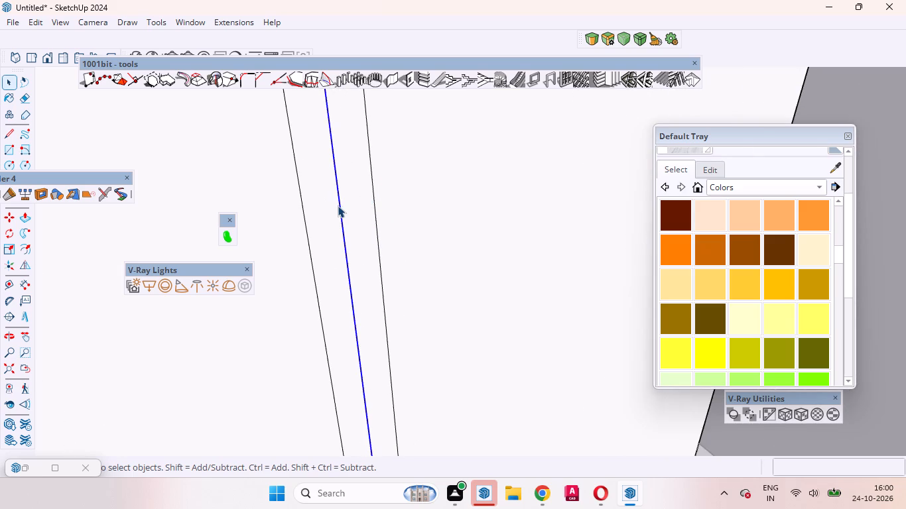
{"action": "key", "text": "Delete"}
Push the narrow vertical strip 2" into the wall as a groove between the two panel halves.
{"action": "left_click", "coordinate": [338, 205]}
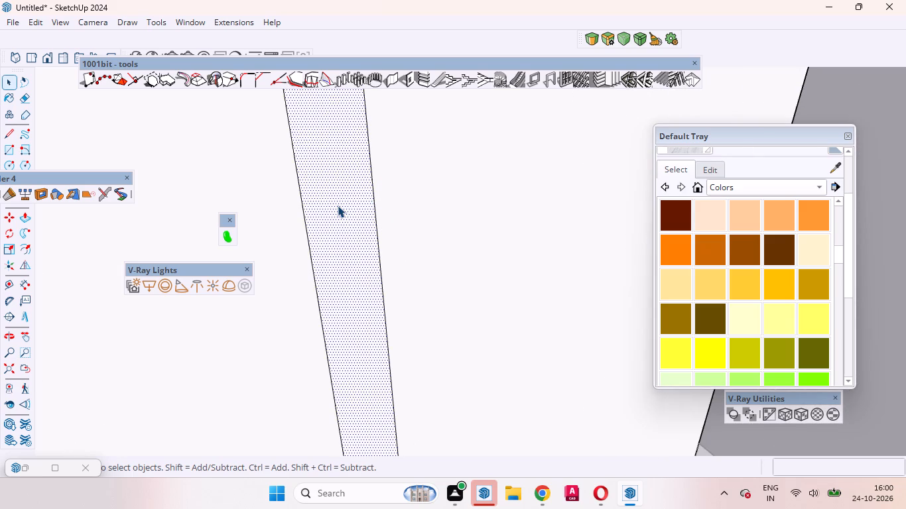
{"action": "key", "text": "p"}
{"action": "left_click_drag", "start_coordinate": [338, 205], "coordinate": [338, 195]}
{"action": "key", "text": "2"}
{"action": "key", "text": "Return"}
{"action": "key", "text": "space"}
Examine the grooved wall panel above the planter together with the neighbouring balcony wing from the front.
{"action": "scroll", "coordinate": [338, 195], "scroll_direction": "down", "scroll_amount": 10}
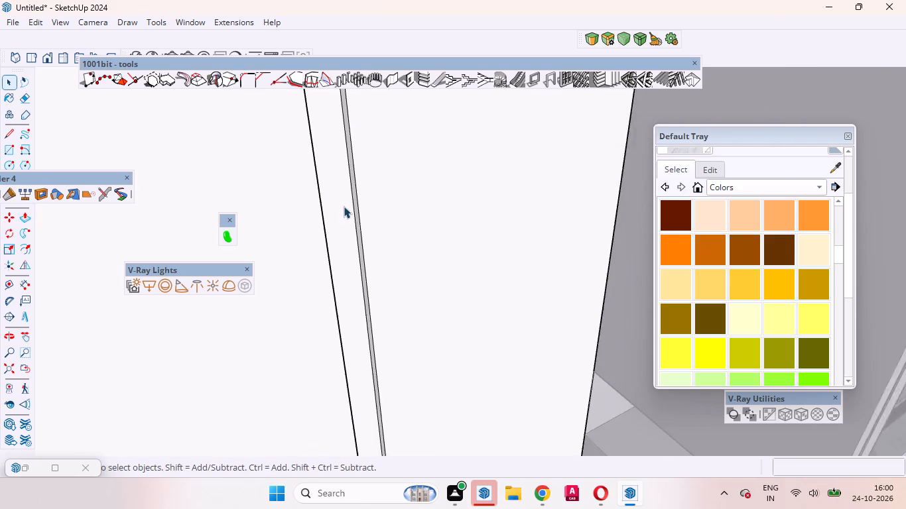
{"action": "scroll", "coordinate": [344, 206], "scroll_direction": "down", "scroll_amount": 17}
{"action": "middle_click_drag", "start_coordinate": [352, 189], "coordinate": [224, 154]}
{"action": "scroll", "coordinate": [224, 154], "scroll_direction": "up", "scroll_amount": 2}
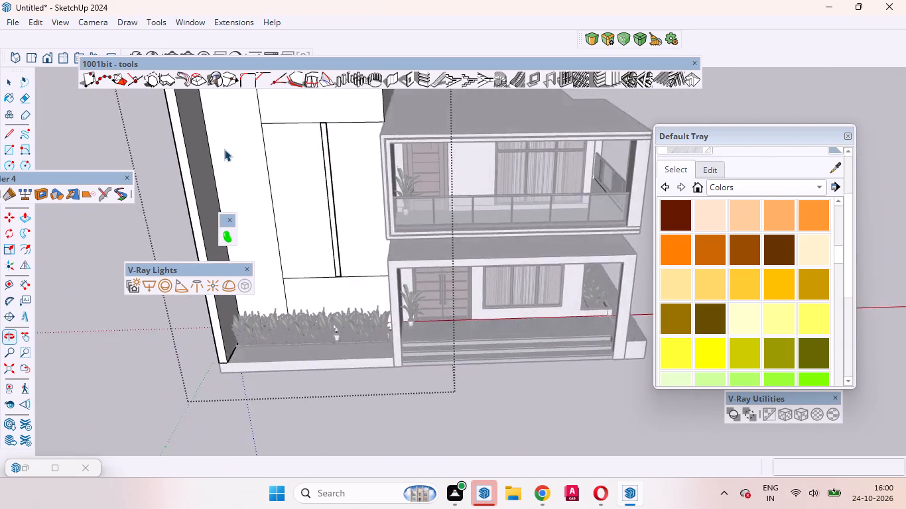
{"action": "scroll", "coordinate": [224, 149], "scroll_direction": "up", "scroll_amount": 2}
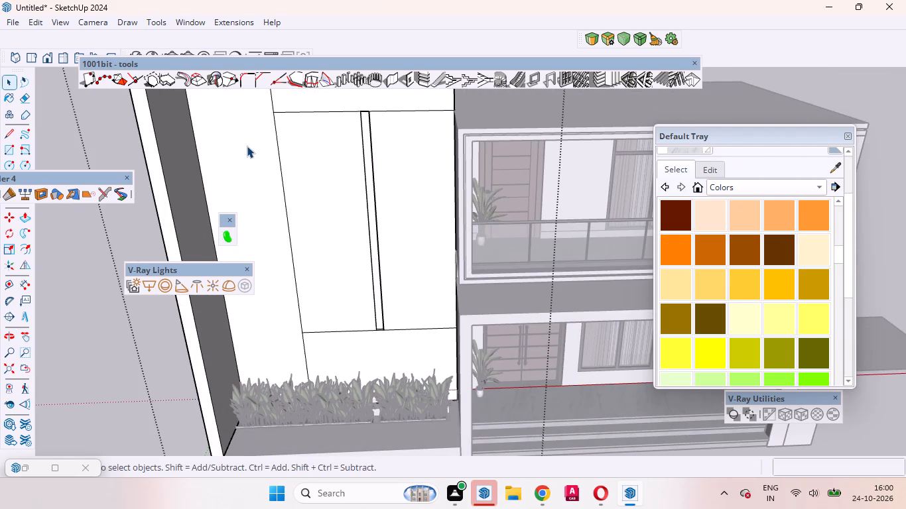
{"action": "scroll", "coordinate": [260, 148], "scroll_direction": "down", "scroll_amount": 3}
{"action": "scroll", "coordinate": [324, 176], "scroll_direction": "down", "scroll_amount": 2}
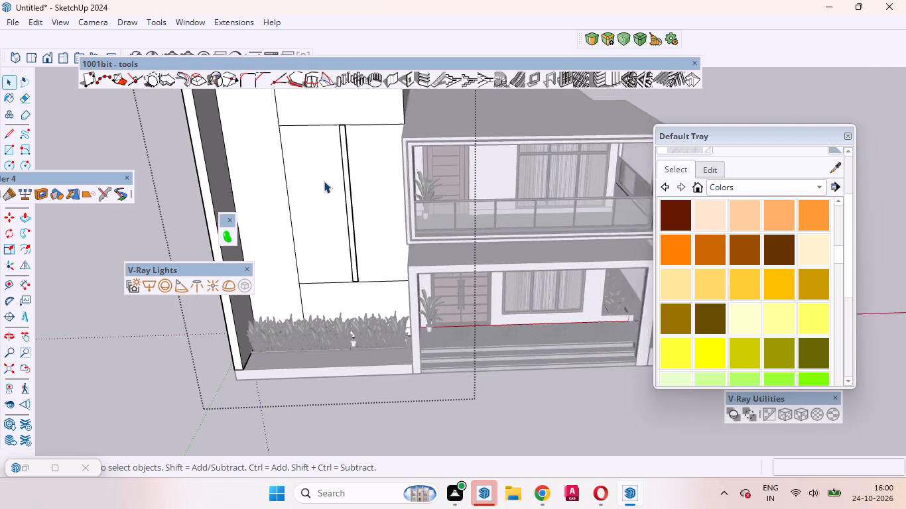
{"action": "middle_click_drag", "start_coordinate": [324, 181], "coordinate": [300, 175]}
{"action": "scroll", "coordinate": [300, 175], "scroll_direction": "up", "scroll_amount": 1}
{"action": "scroll", "coordinate": [300, 175], "scroll_direction": "down", "scroll_amount": 4}
{"action": "scroll", "coordinate": [305, 151], "scroll_direction": "up", "scroll_amount": 4}
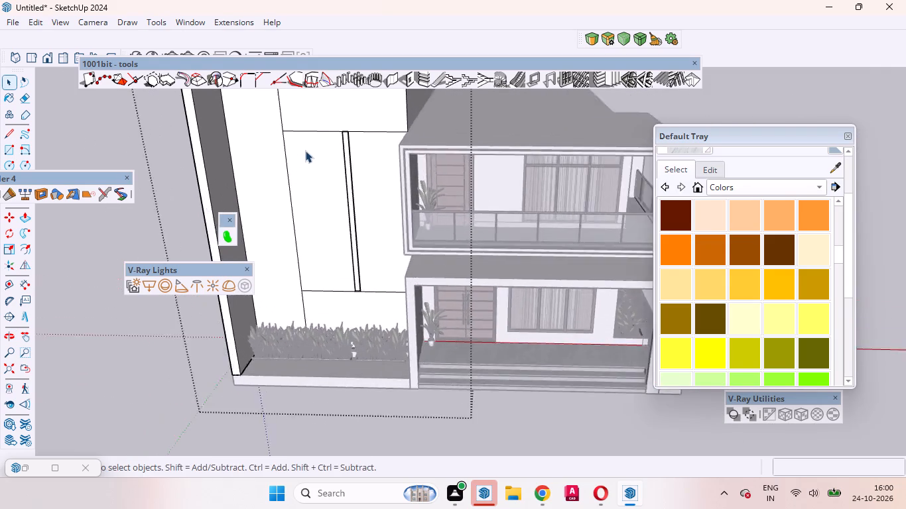
Copy the panel's two upper horizontal edges, on both sides of the vertical groove, 3mm straight down.
{"action": "scroll", "coordinate": [305, 150], "scroll_direction": "up", "scroll_amount": 5}
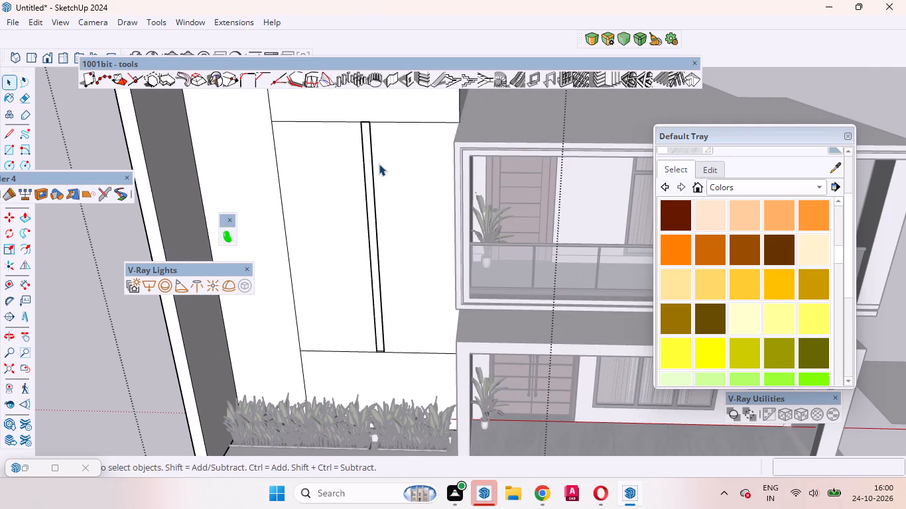
{"action": "scroll", "coordinate": [379, 164], "scroll_direction": "down", "scroll_amount": 2}
{"action": "scroll", "coordinate": [355, 406], "scroll_direction": "up", "scroll_amount": 1}
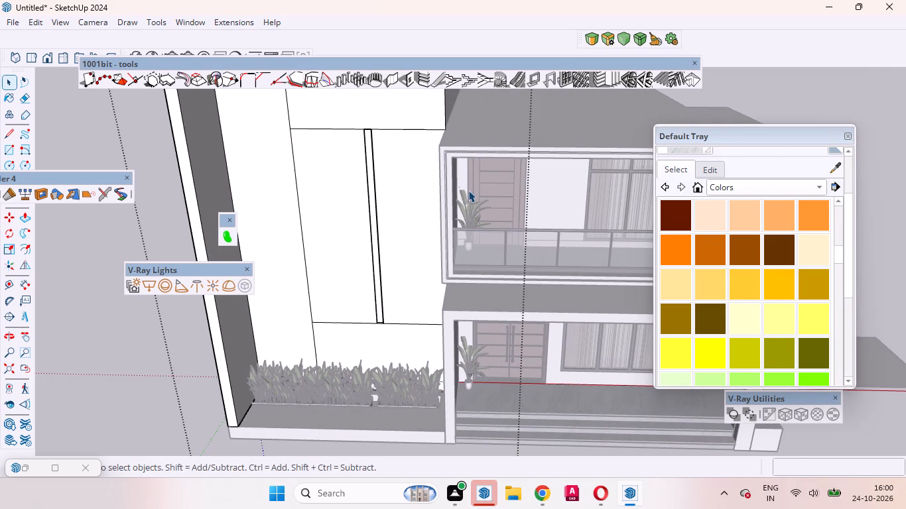
{"action": "scroll", "coordinate": [273, 192], "scroll_direction": "down", "scroll_amount": 7}
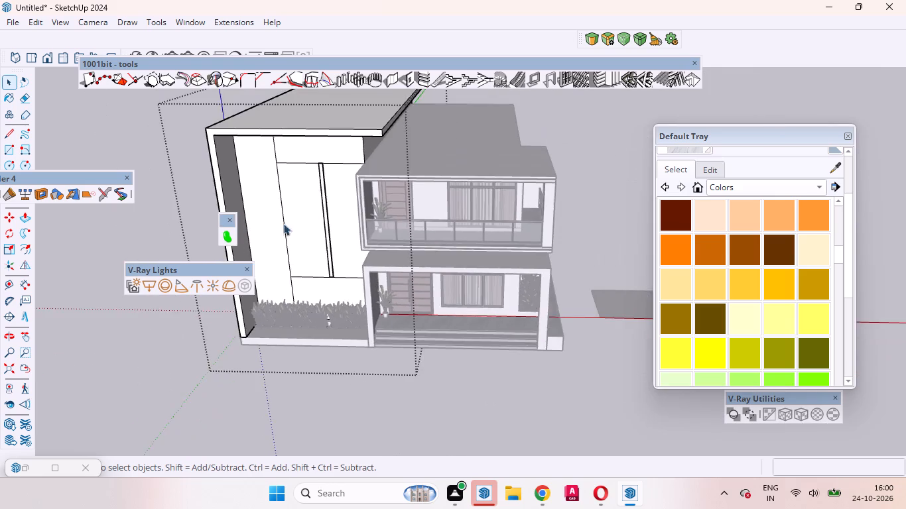
{"action": "scroll", "coordinate": [298, 180], "scroll_direction": "up", "scroll_amount": 8}
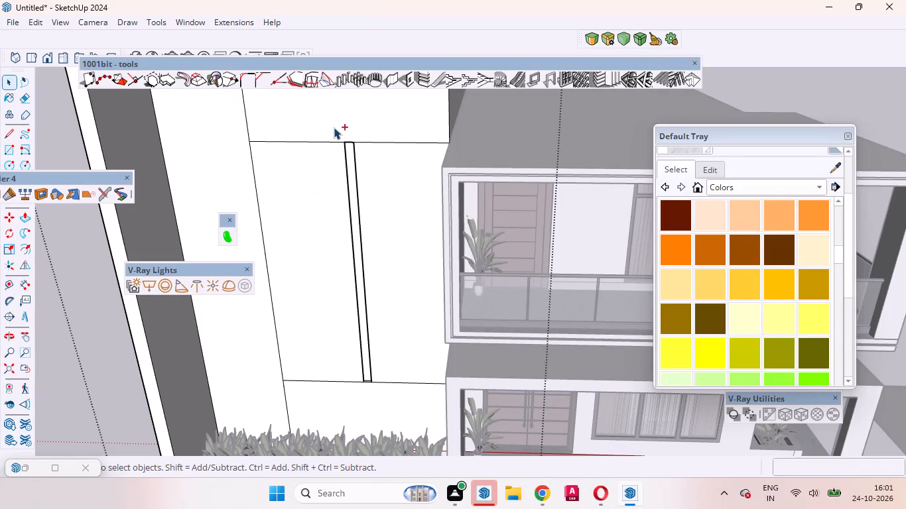
{"action": "left_click", "coordinate": [325, 142], "text": "ctrl"}
{"action": "left_click", "coordinate": [391, 142], "text": "ctrl"}
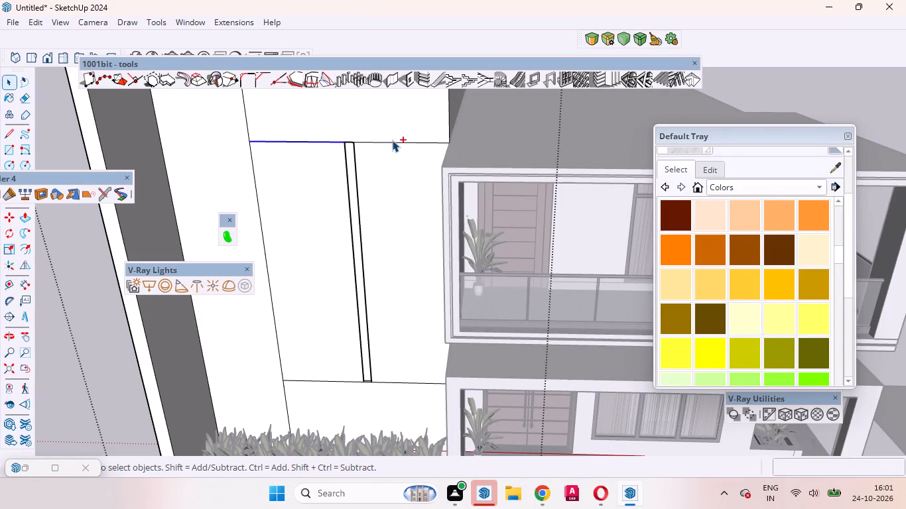
{"action": "scroll", "coordinate": [392, 142], "scroll_direction": "up", "scroll_amount": 8, "text": "ctrl"}
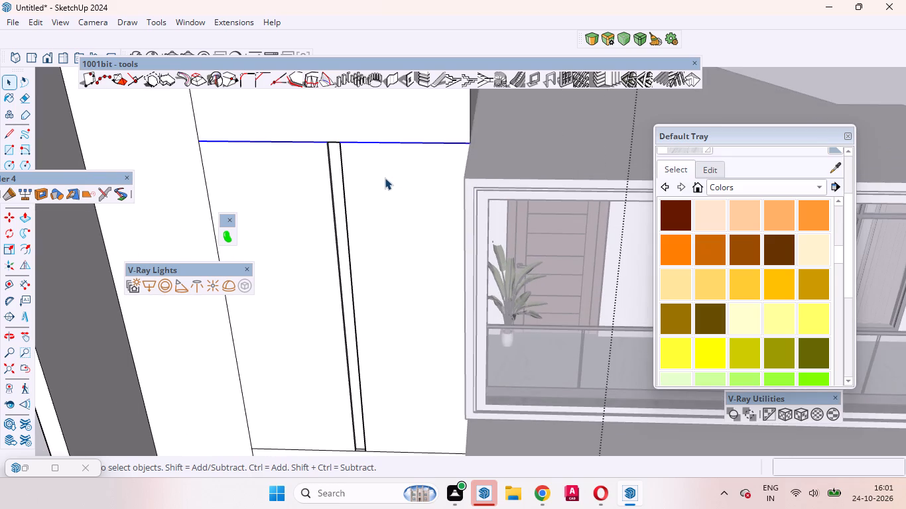
{"action": "key", "text": "m"}
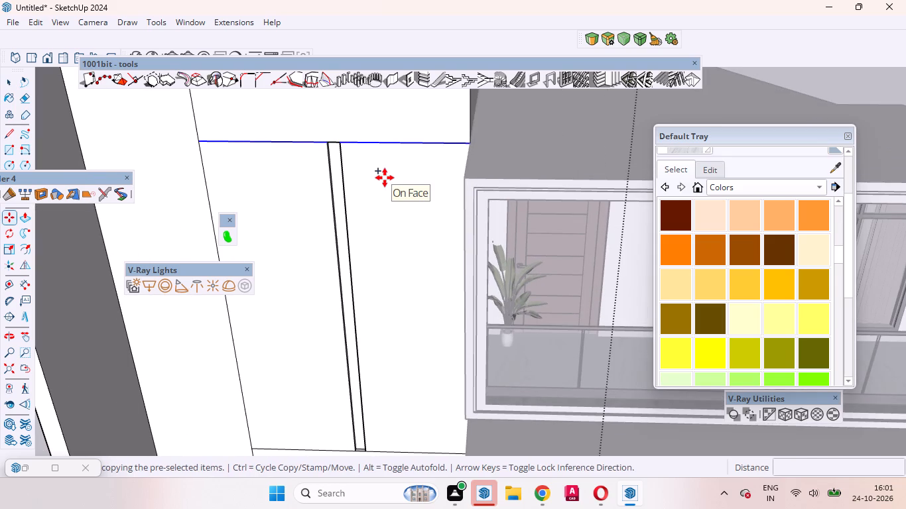
{"action": "left_click", "coordinate": [378, 155]}
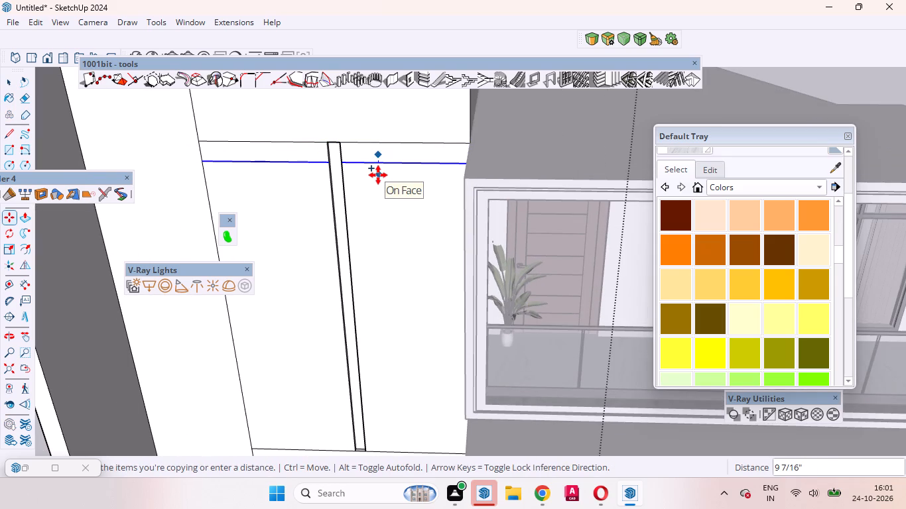
{"action": "key", "text": "Up"}
{"action": "key", "text": "3"}
{"action": "type", "text": "mm"}
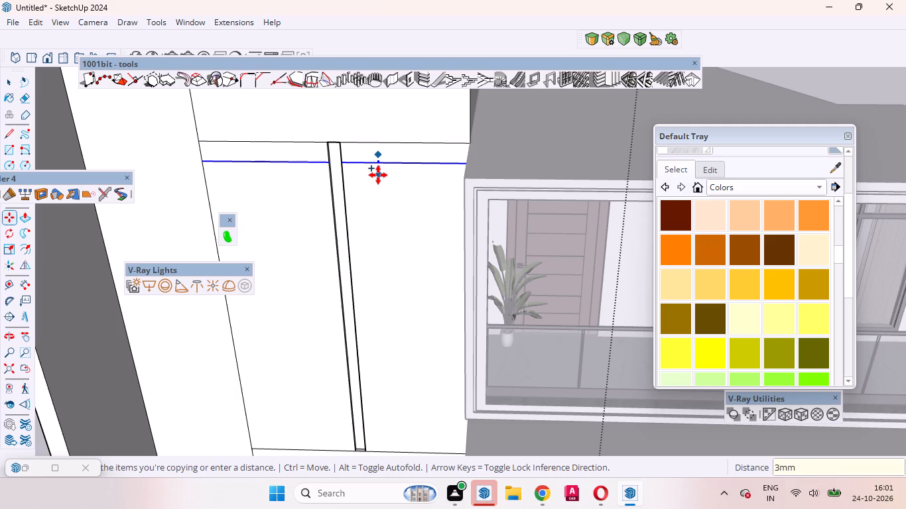
{"action": "key", "text": "Return"}
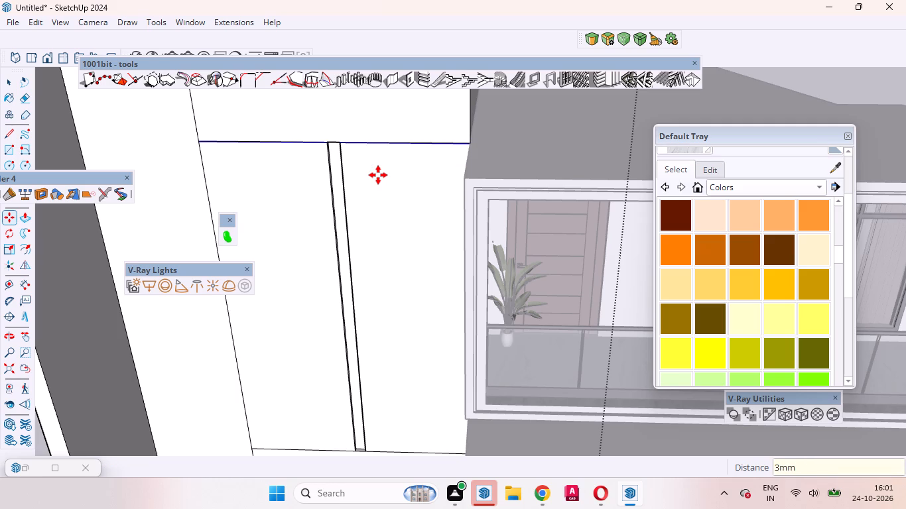
Move the copied upper edge lines a further 4mm straight down.
{"action": "left_click", "coordinate": [378, 175]}
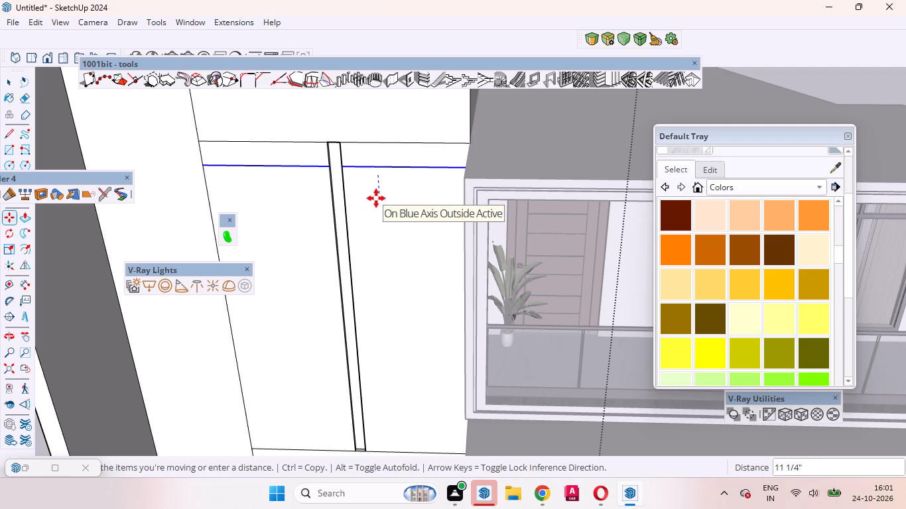
{"action": "type", "text": "4mm"}
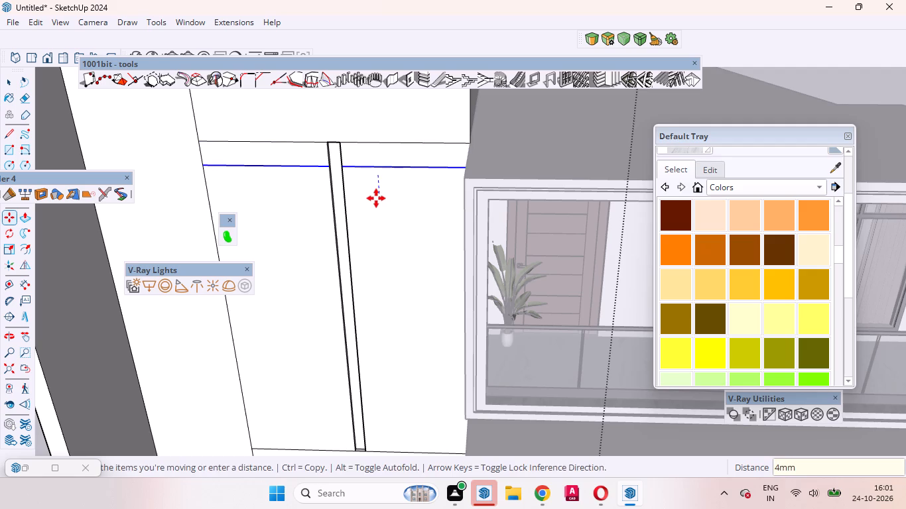
{"action": "key", "text": "Return"}
{"action": "key", "text": "space"}
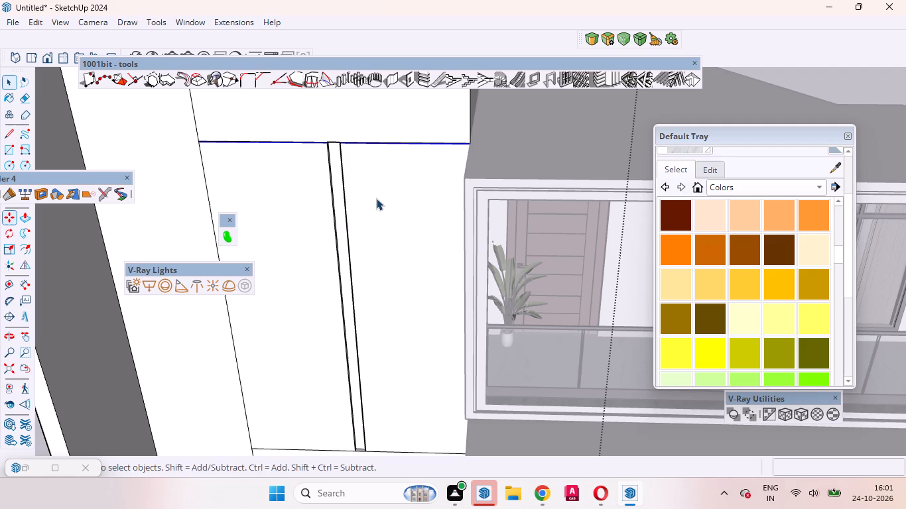
Push the two thin horizontal strips along the panel's upper edge, on both sides of the vertical groove, 2" into the wall.
{"action": "scroll", "coordinate": [343, 109], "scroll_direction": "up", "scroll_amount": 2}
{"action": "scroll", "coordinate": [343, 111], "scroll_direction": "down", "scroll_amount": 1}
{"action": "scroll", "coordinate": [343, 114], "scroll_direction": "up", "scroll_amount": 13}
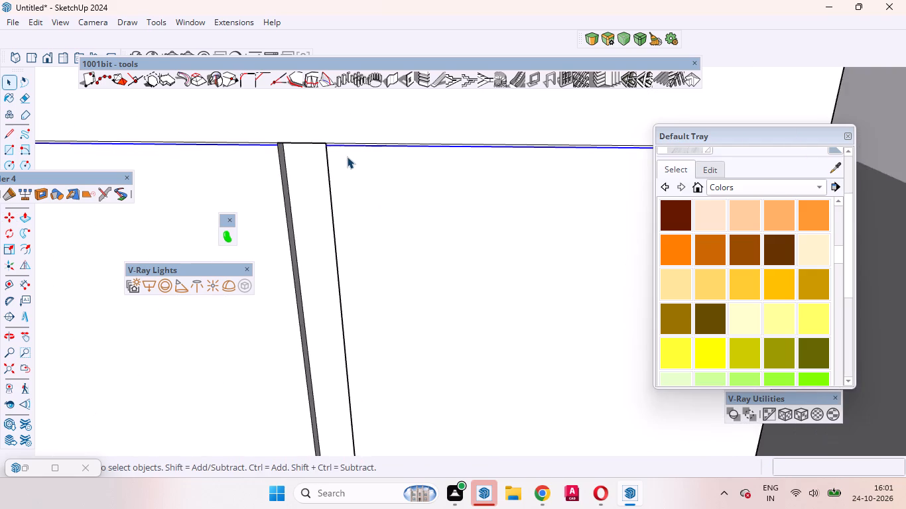
{"action": "scroll", "coordinate": [347, 156], "scroll_direction": "up", "scroll_amount": 18}
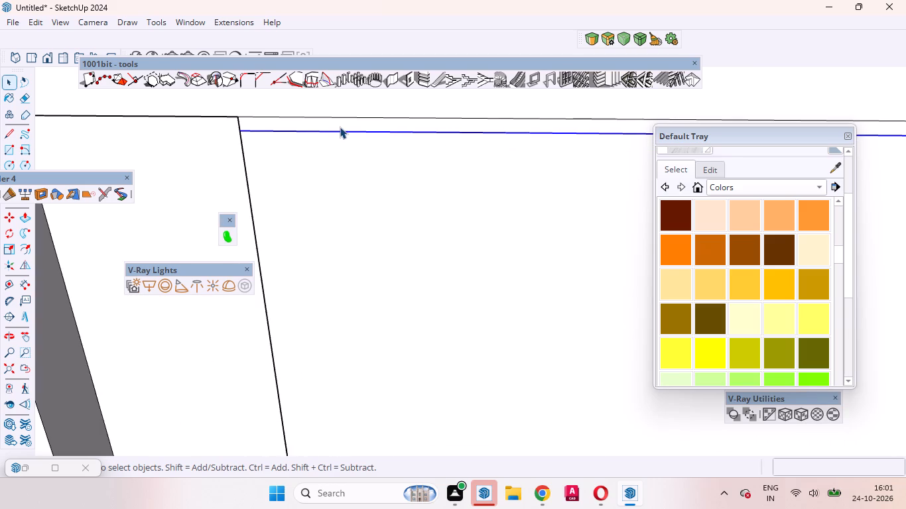
{"action": "left_click", "coordinate": [341, 127]}
{"action": "key", "text": "p"}
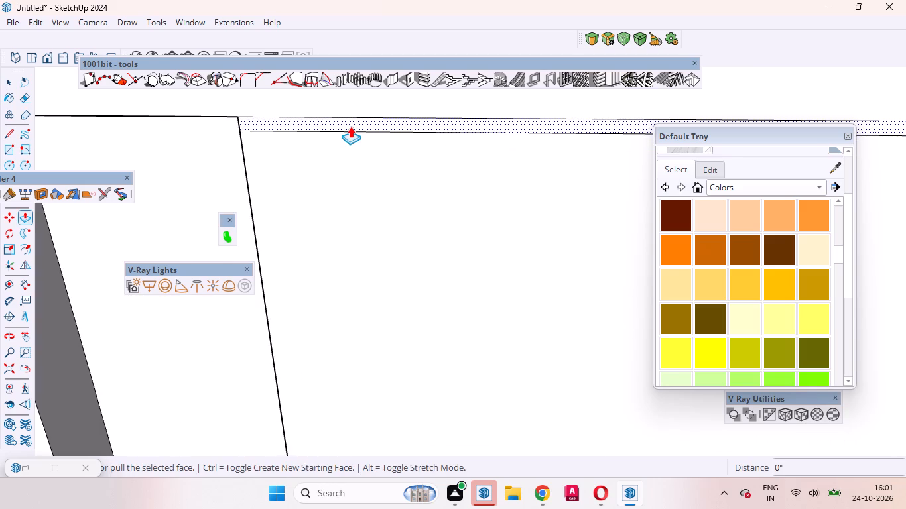
{"action": "double_click", "coordinate": [350, 126]}
{"action": "scroll", "coordinate": [375, 154], "scroll_direction": "down", "scroll_amount": 7}
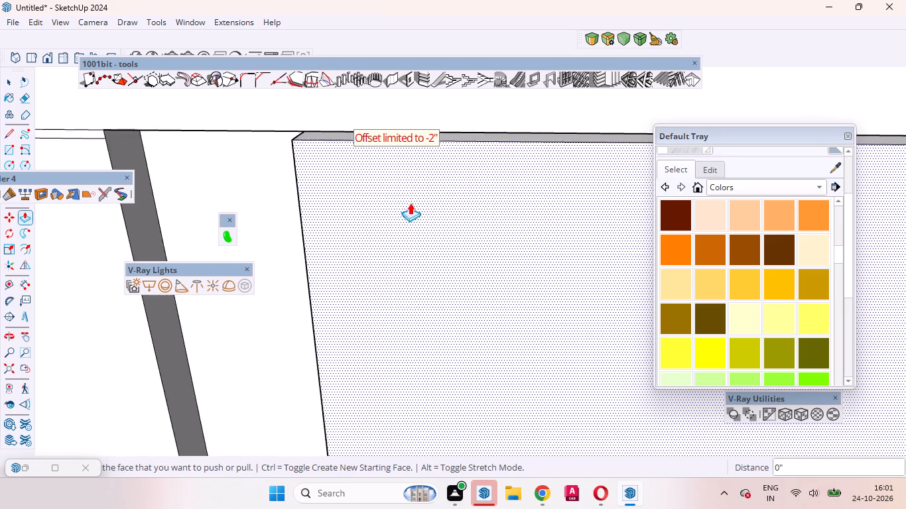
{"action": "scroll", "coordinate": [410, 203], "scroll_direction": "down", "scroll_amount": 12}
{"action": "scroll", "coordinate": [278, 110], "scroll_direction": "up", "scroll_amount": 14}
{"action": "scroll", "coordinate": [348, 226], "scroll_direction": "down", "scroll_amount": 1}
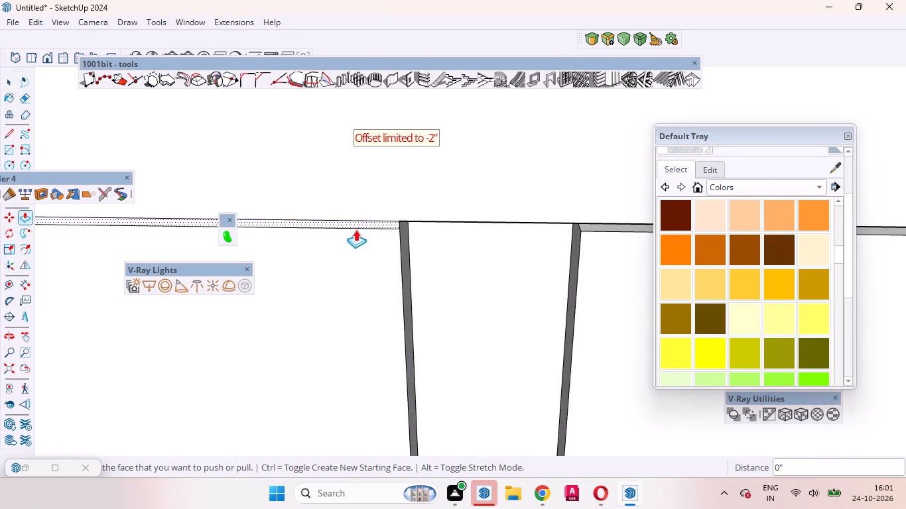
{"action": "scroll", "coordinate": [361, 230], "scroll_direction": "up", "scroll_amount": 5}
{"action": "left_click", "coordinate": [379, 219]}
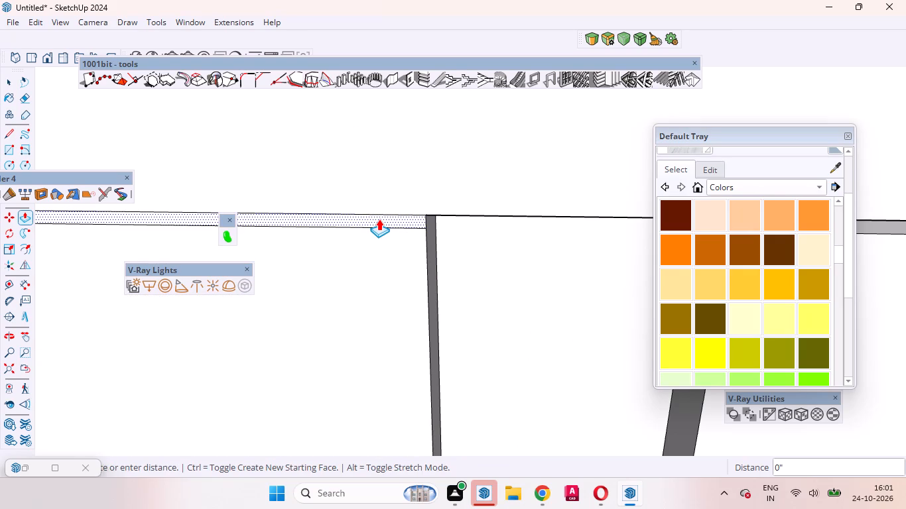
{"action": "left_click", "coordinate": [379, 219]}
{"action": "scroll", "coordinate": [457, 284], "scroll_direction": "down", "scroll_amount": 7}
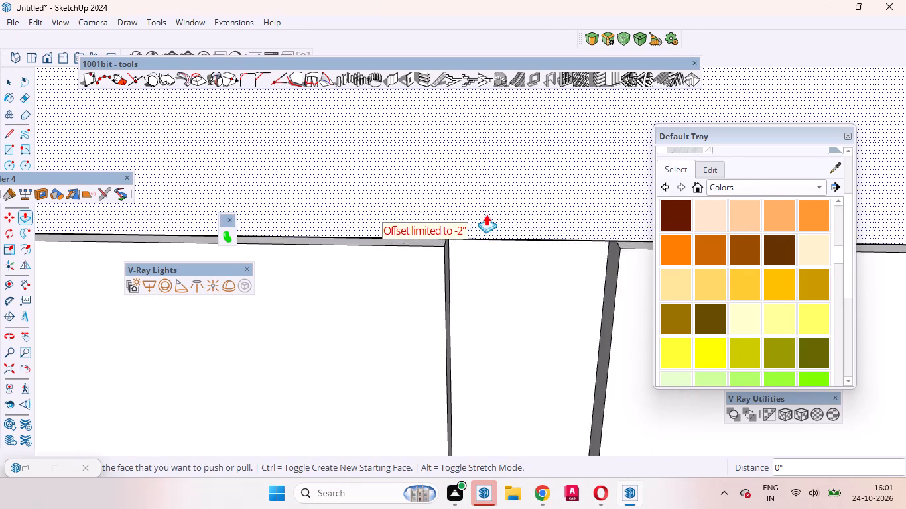
{"action": "scroll", "coordinate": [486, 214], "scroll_direction": "down", "scroll_amount": 18}
{"action": "scroll", "coordinate": [424, 115], "scroll_direction": "down", "scroll_amount": 11}
{"action": "scroll", "coordinate": [365, 233], "scroll_direction": "down", "scroll_amount": 8}
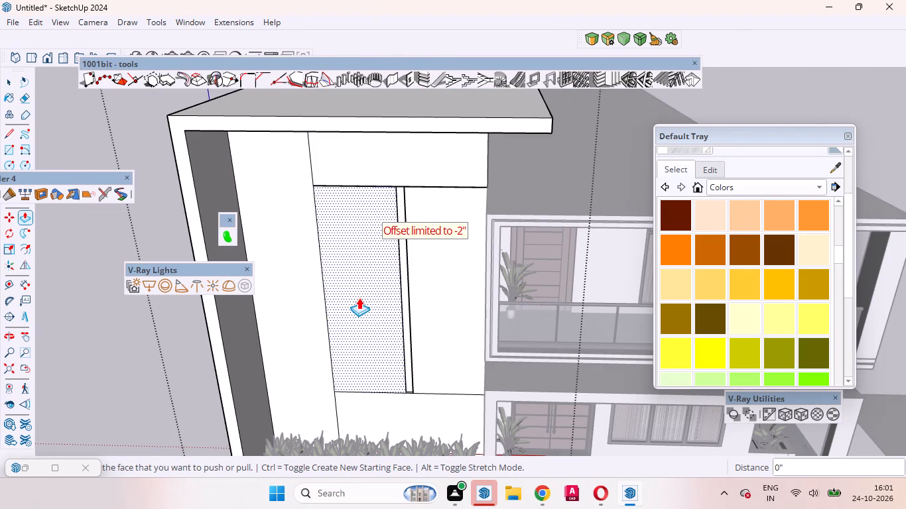
{"action": "key", "text": "space"}
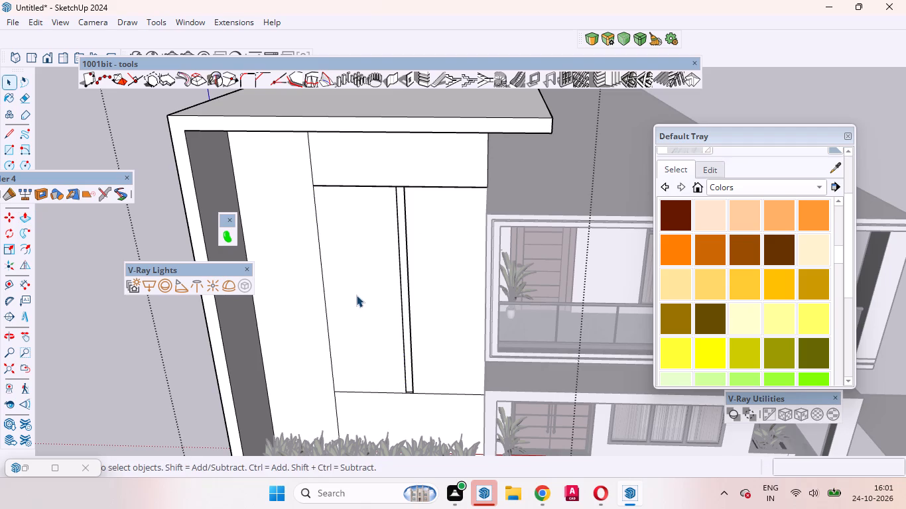
Copy the panel's two lower horizontal edges, on both sides of the vertical groove, 7mm straight up.
{"action": "scroll", "coordinate": [358, 293], "scroll_direction": "down", "scroll_amount": 4}
{"action": "scroll", "coordinate": [389, 367], "scroll_direction": "up", "scroll_amount": 11}
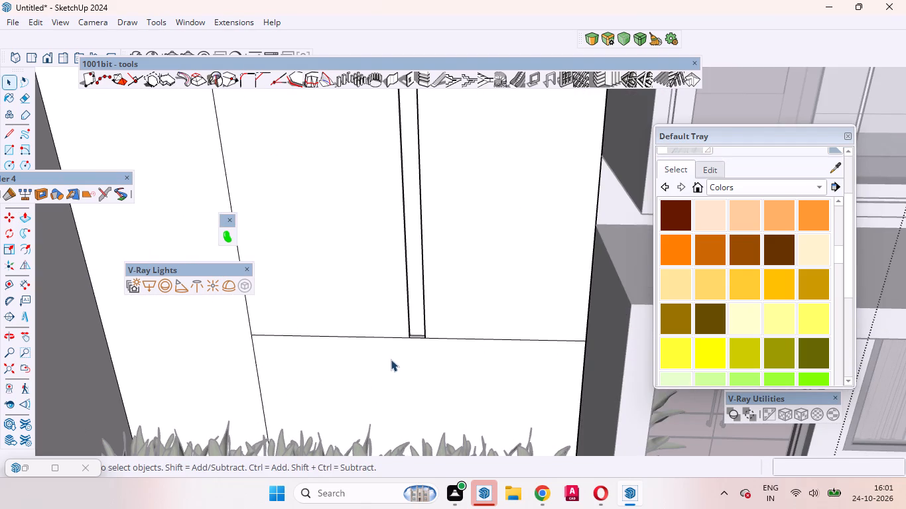
{"action": "left_click", "coordinate": [388, 338]}
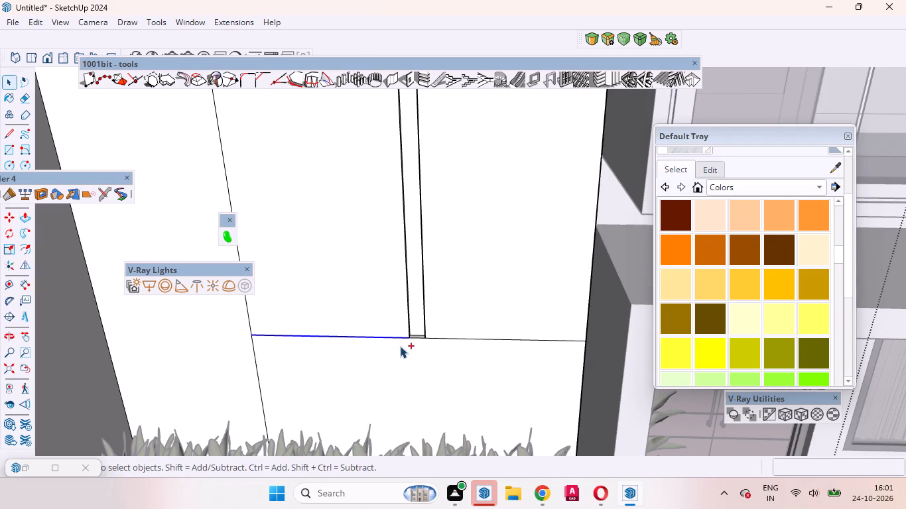
{"action": "left_click", "coordinate": [463, 339]}
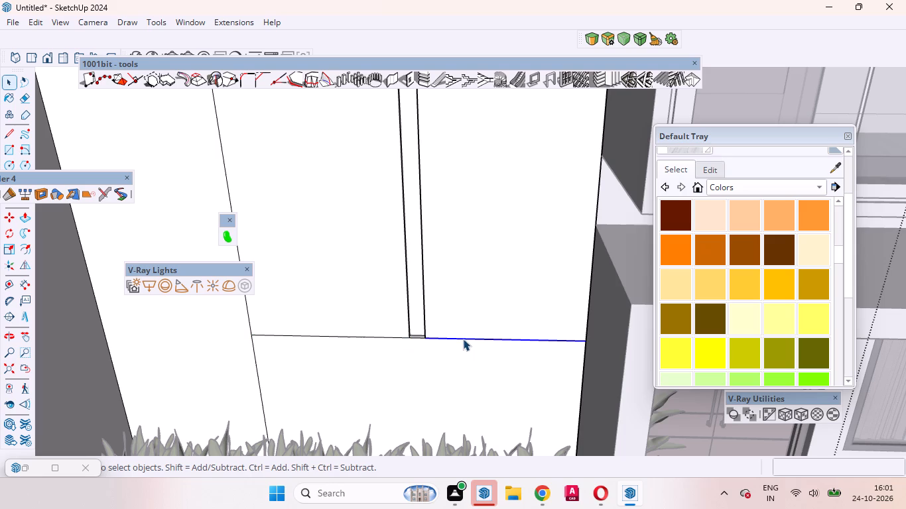
{"action": "left_click", "coordinate": [388, 337], "text": "ctrl"}
{"action": "key", "text": "m"}
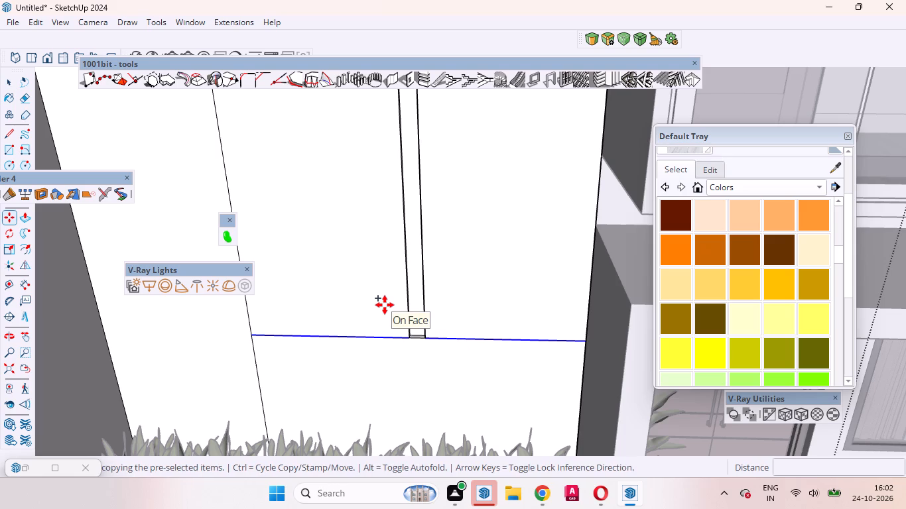
{"action": "left_click", "coordinate": [385, 305]}
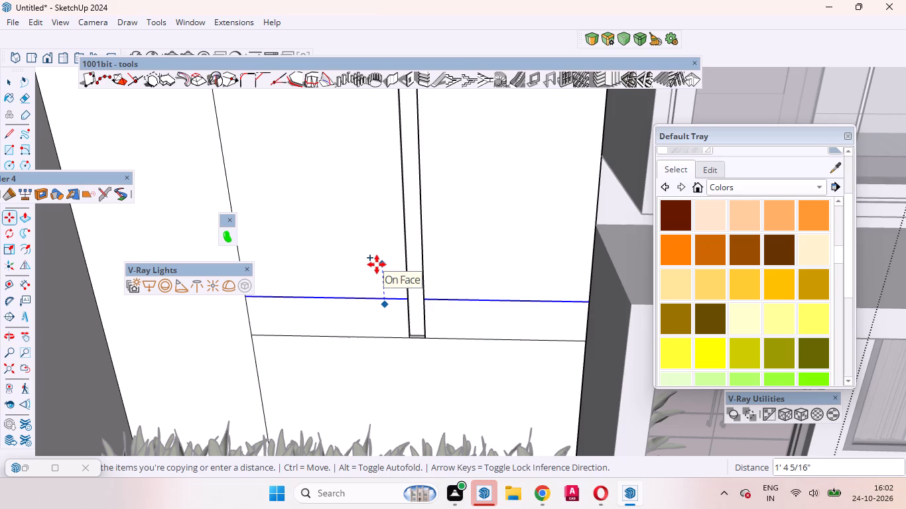
{"action": "type", "text": "7mm"}
{"action": "key", "text": "Return"}
{"action": "key", "text": "space"}
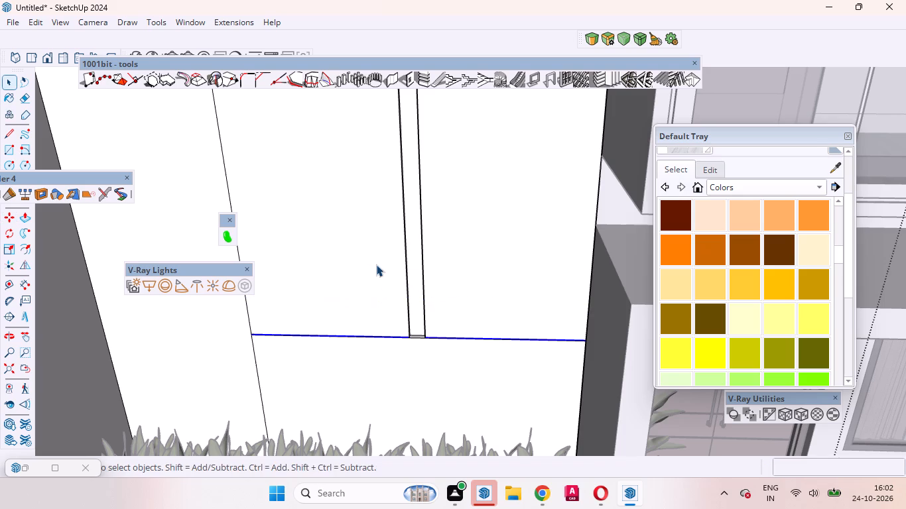
Push the two thin horizontal strips along the panel's lower edge, on both sides of the vertical groove, 2" into the wall.
{"action": "key", "text": "p"}
{"action": "scroll", "coordinate": [338, 346], "scroll_direction": "up", "scroll_amount": 5}
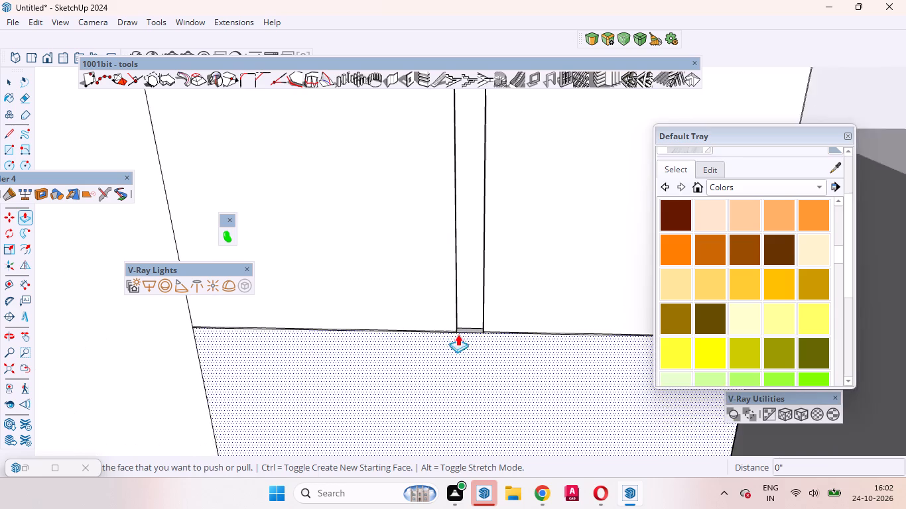
{"action": "scroll", "coordinate": [458, 334], "scroll_direction": "up", "scroll_amount": 4}
{"action": "scroll", "coordinate": [338, 295], "scroll_direction": "up", "scroll_amount": 14}
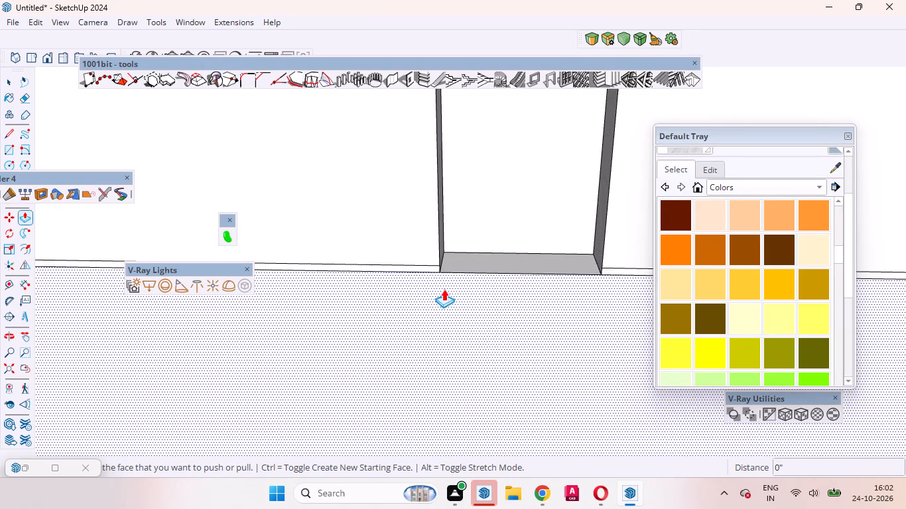
{"action": "scroll", "coordinate": [441, 270], "scroll_direction": "up", "scroll_amount": 9}
{"action": "scroll", "coordinate": [428, 274], "scroll_direction": "down", "scroll_amount": 1}
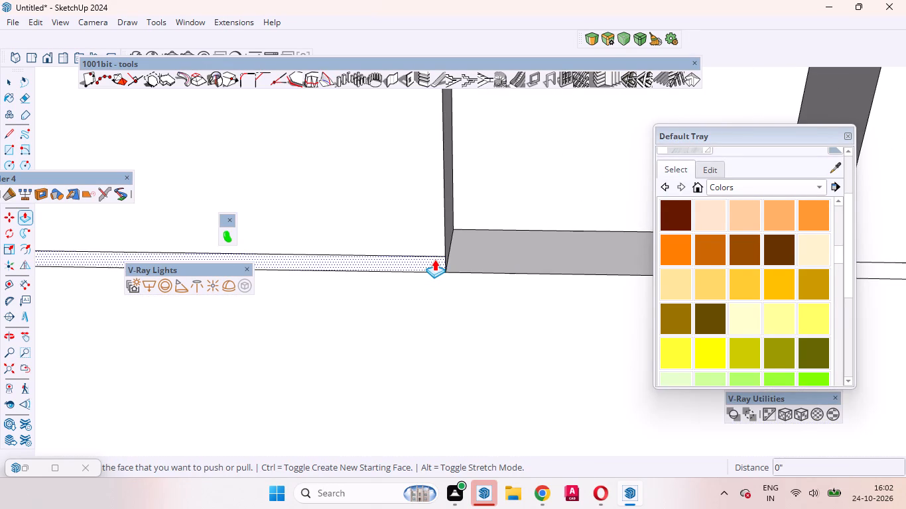
{"action": "double_click", "coordinate": [434, 259]}
{"action": "scroll", "coordinate": [426, 267], "scroll_direction": "down", "scroll_amount": 10}
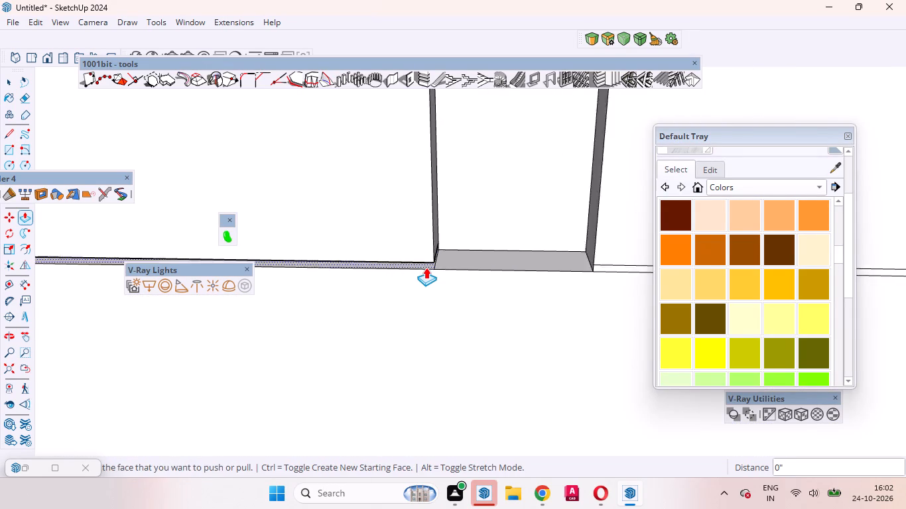
{"action": "scroll", "coordinate": [426, 267], "scroll_direction": "down", "scroll_amount": 6}
{"action": "scroll", "coordinate": [505, 273], "scroll_direction": "up", "scroll_amount": 14}
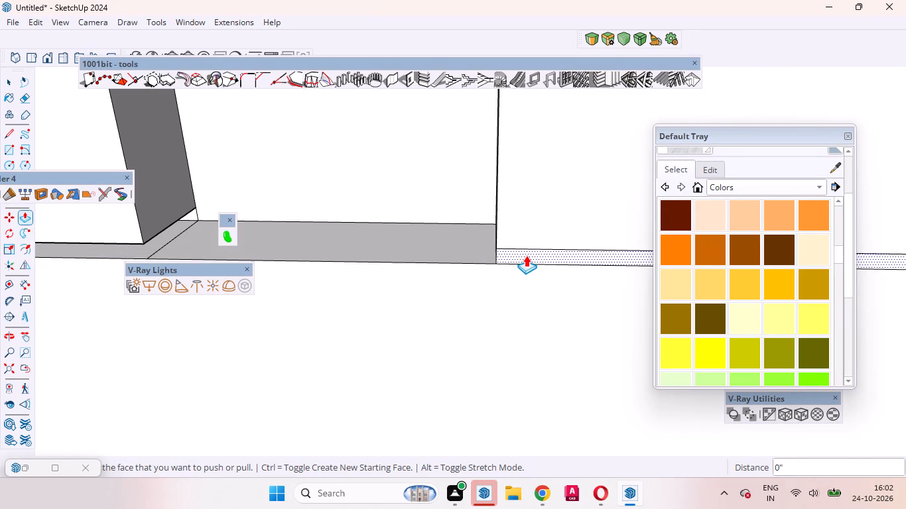
{"action": "double_click", "coordinate": [526, 255]}
{"action": "scroll", "coordinate": [573, 284], "scroll_direction": "down", "scroll_amount": 9}
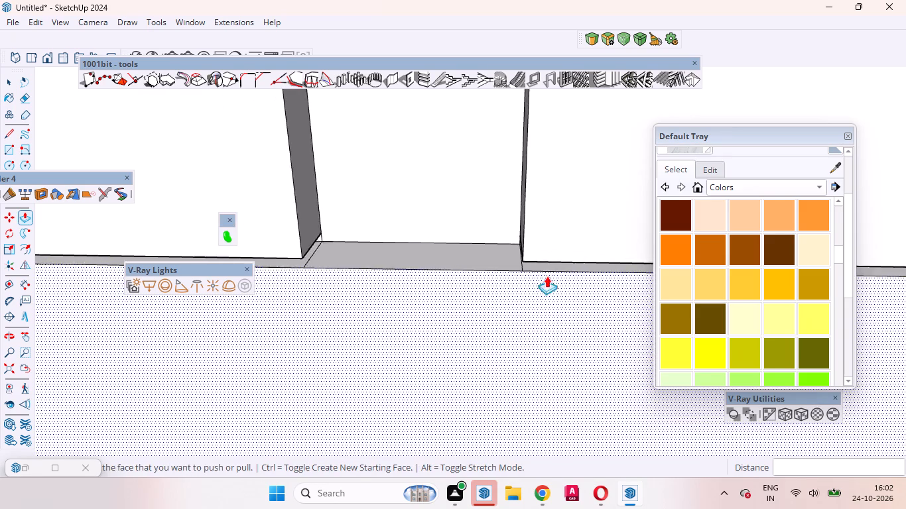
{"action": "scroll", "coordinate": [547, 276], "scroll_direction": "down", "scroll_amount": 18}
{"action": "scroll", "coordinate": [462, 220], "scroll_direction": "down", "scroll_amount": 11}
{"action": "scroll", "coordinate": [417, 293], "scroll_direction": "down", "scroll_amount": 4}
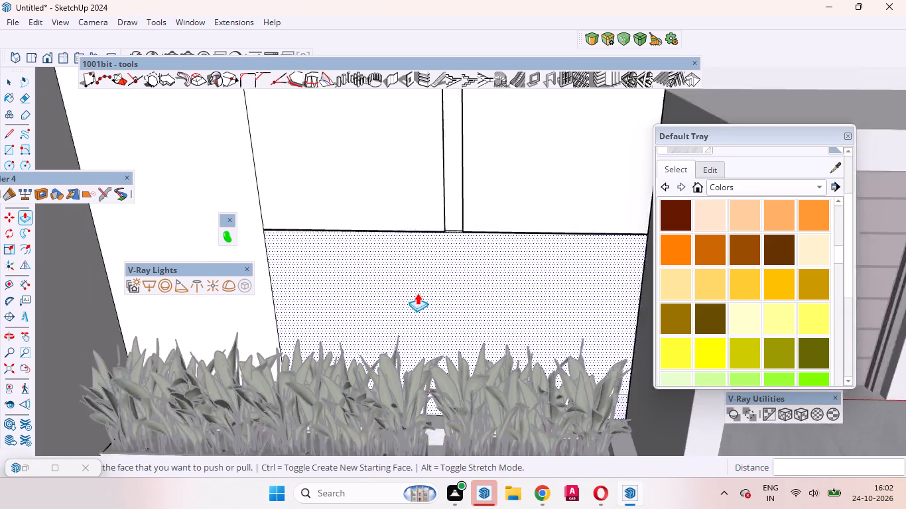
{"action": "scroll", "coordinate": [417, 293], "scroll_direction": "down", "scroll_amount": 2}
{"action": "key", "text": "space"}
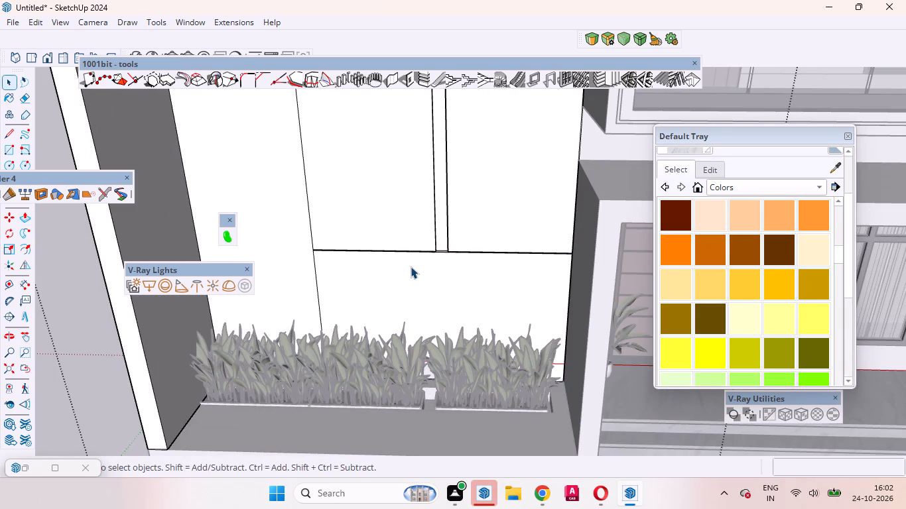
Push the tall, narrow wall face between the tall block's side wall and the grooved panels 2" into the wall.
{"action": "scroll", "coordinate": [411, 264], "scroll_direction": "down", "scroll_amount": 2}
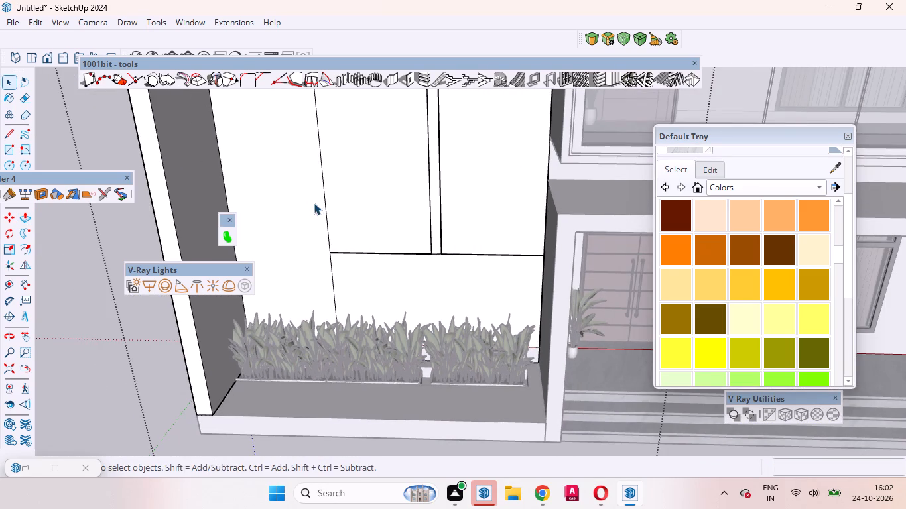
{"action": "left_click", "coordinate": [302, 199]}
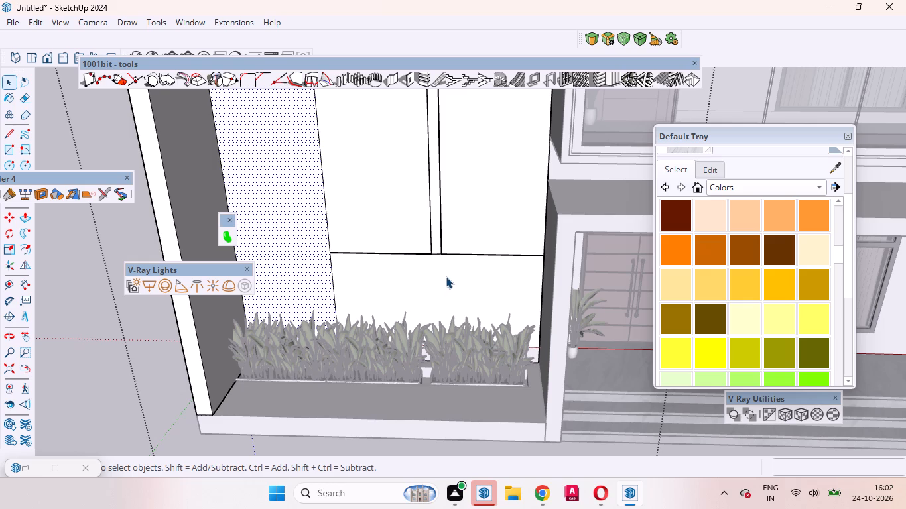
{"action": "scroll", "coordinate": [364, 197], "scroll_direction": "down", "scroll_amount": 3}
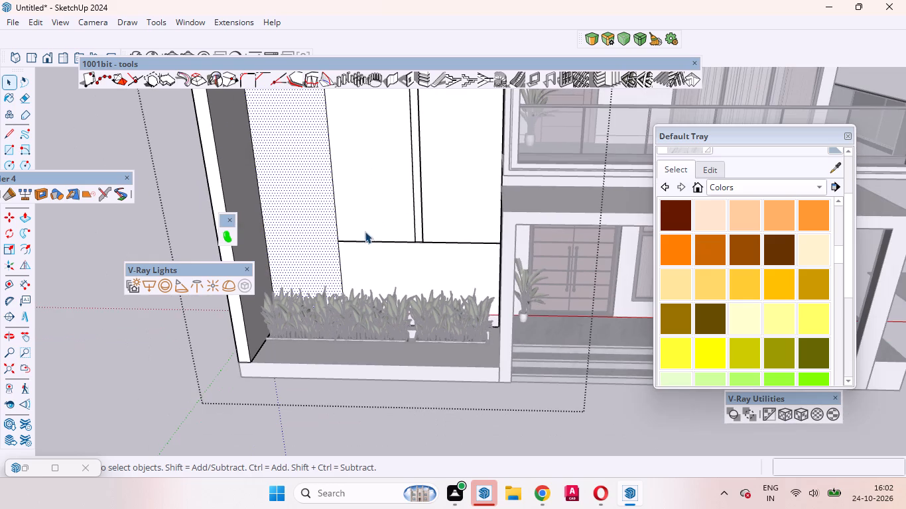
{"action": "middle_click_drag", "start_coordinate": [391, 242], "coordinate": [440, 314]}
{"action": "scroll", "coordinate": [437, 297], "scroll_direction": "down", "scroll_amount": 6}
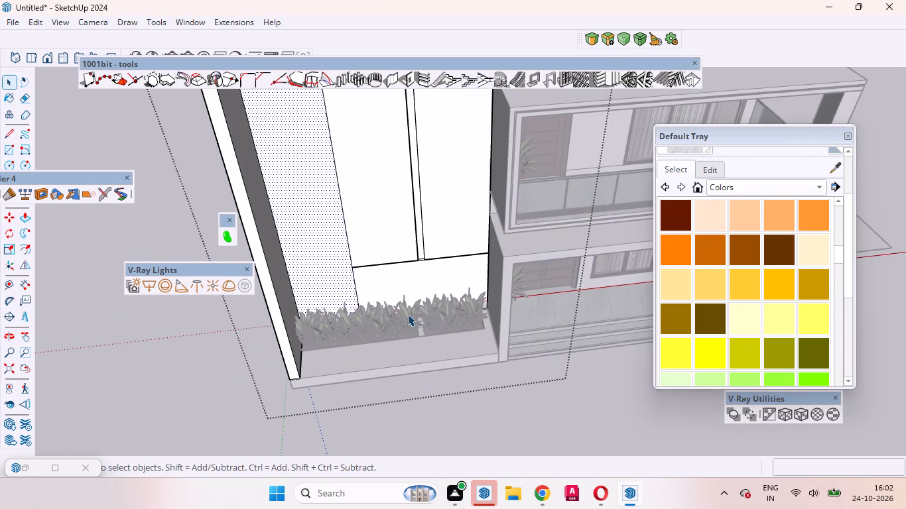
{"action": "scroll", "coordinate": [390, 304], "scroll_direction": "down", "scroll_amount": 3}
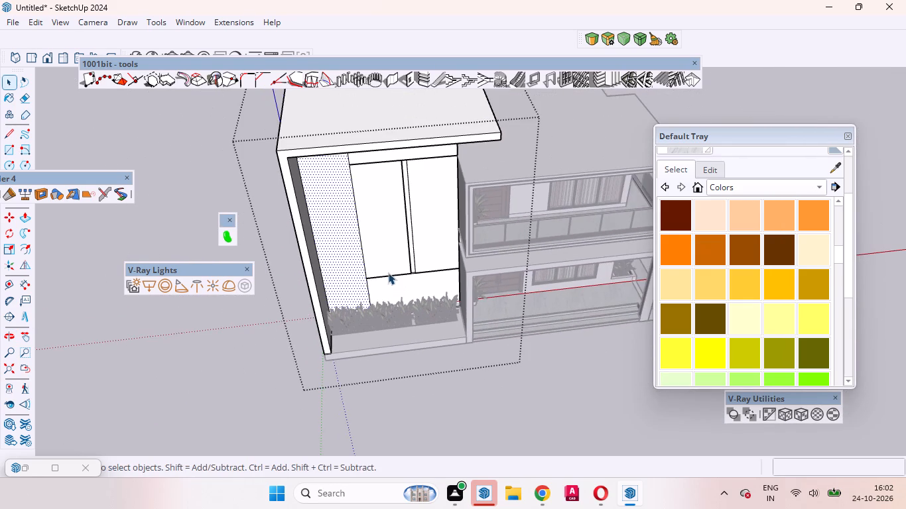
{"action": "middle_click_drag", "start_coordinate": [373, 272], "coordinate": [323, 230]}
{"action": "scroll", "coordinate": [351, 186], "scroll_direction": "up", "scroll_amount": 4}
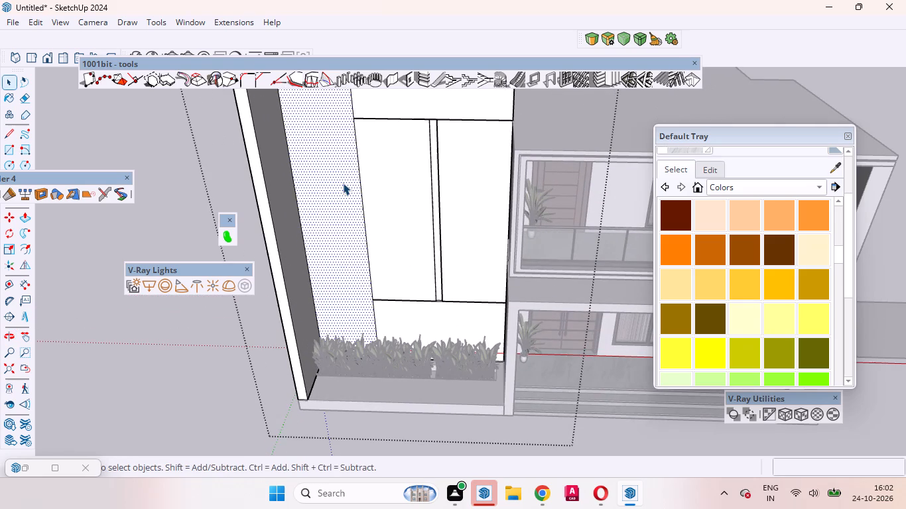
{"action": "key", "text": "p"}
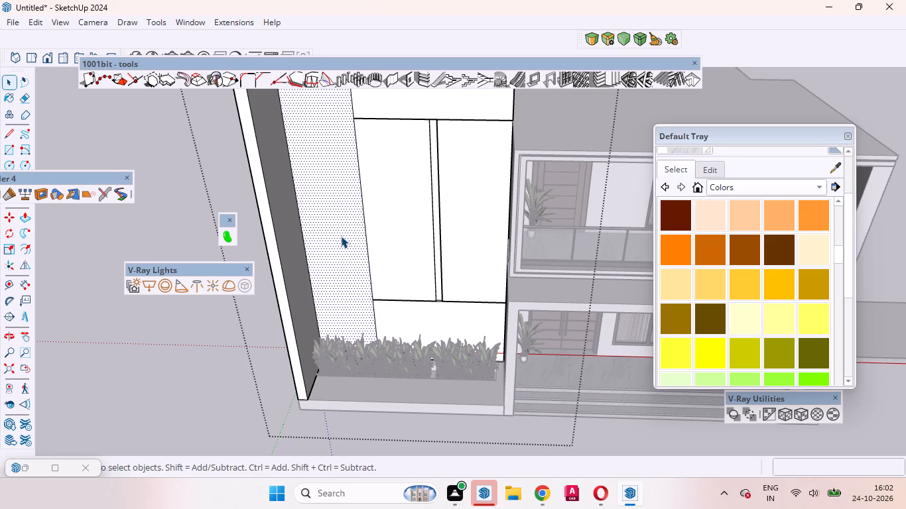
{"action": "key", "text": "p"}
{"action": "left_click_drag", "start_coordinate": [341, 236], "coordinate": [356, 141]}
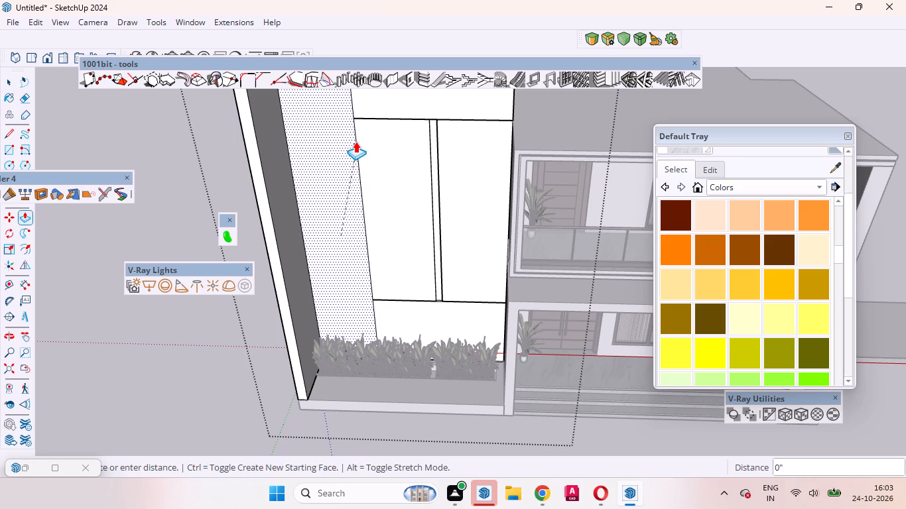
{"action": "left_click_drag", "start_coordinate": [356, 141], "coordinate": [336, 137]}
{"action": "scroll", "coordinate": [337, 146], "scroll_direction": "up", "scroll_amount": 8}
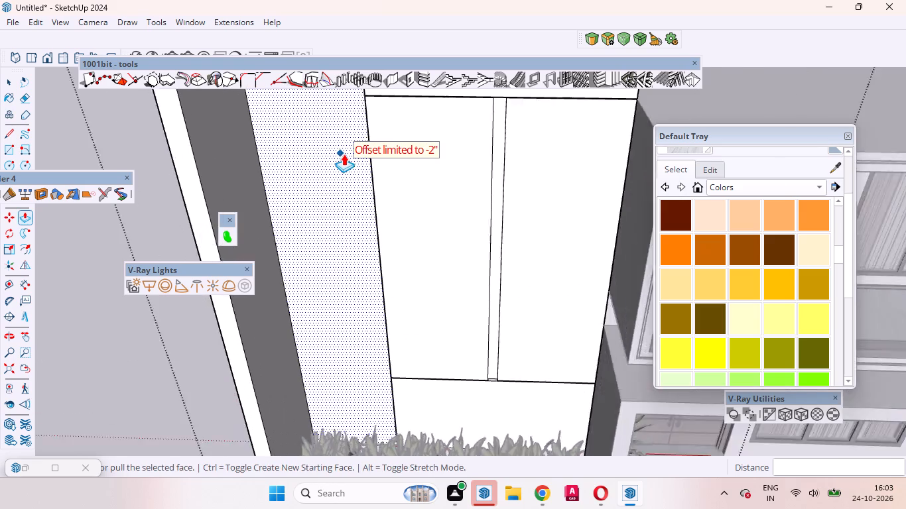
{"action": "scroll", "coordinate": [344, 154], "scroll_direction": "up", "scroll_amount": 10}
{"action": "middle_click_drag", "start_coordinate": [389, 215], "coordinate": [321, 259]}
{"action": "scroll", "coordinate": [321, 259], "scroll_direction": "up", "scroll_amount": 1}
{"action": "scroll", "coordinate": [322, 258], "scroll_direction": "down", "scroll_amount": 16}
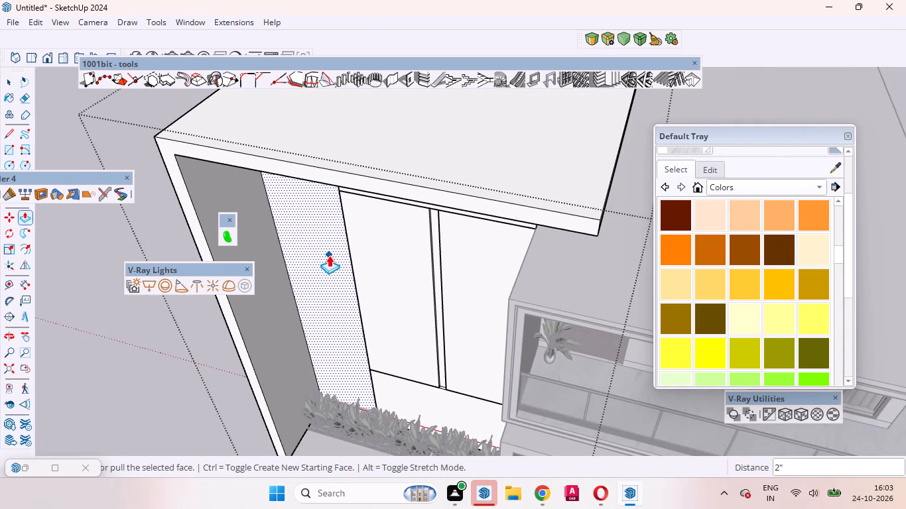
{"action": "key", "text": "space"}
Place a horizontal guide 4' 3" below the top edge of the wall panel under the roof slab, along its lower edge.
{"action": "scroll", "coordinate": [358, 270], "scroll_direction": "down", "scroll_amount": 3}
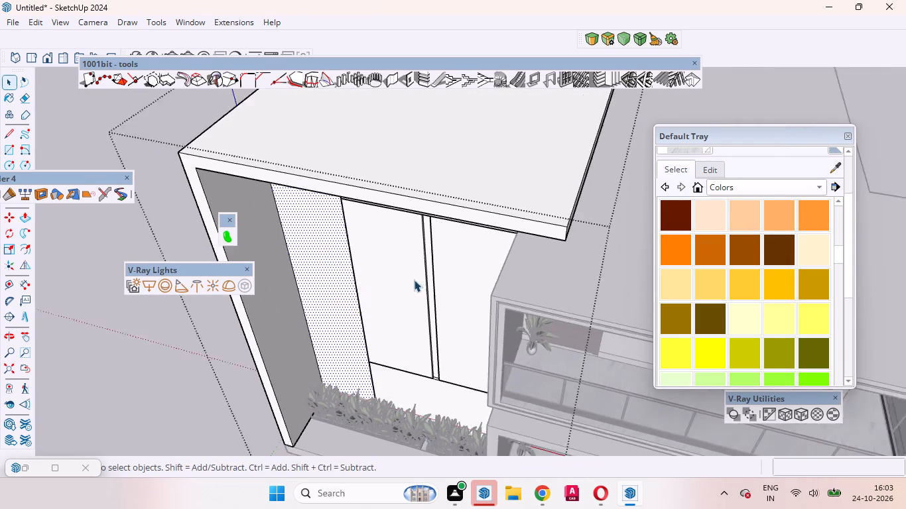
{"action": "scroll", "coordinate": [414, 280], "scroll_direction": "down", "scroll_amount": 6}
{"action": "middle_click_drag", "start_coordinate": [403, 268], "coordinate": [454, 131]}
{"action": "scroll", "coordinate": [451, 131], "scroll_direction": "up", "scroll_amount": 3}
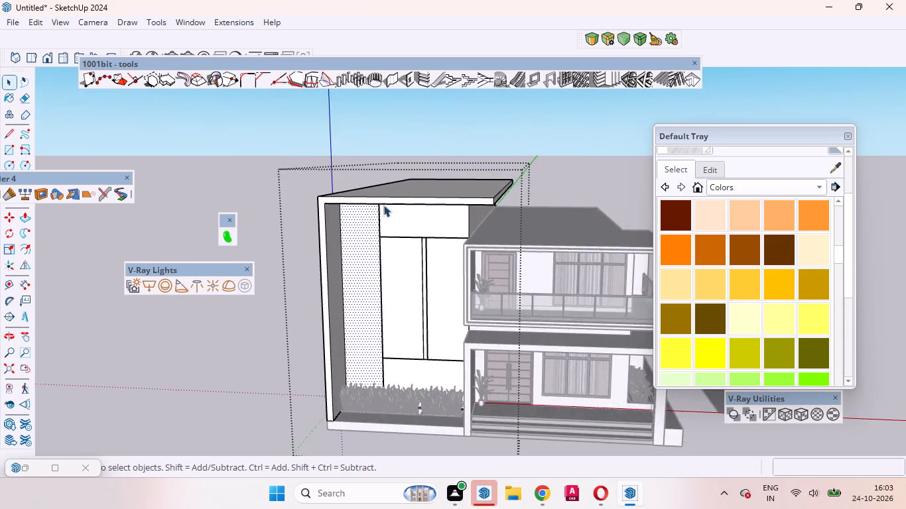
{"action": "scroll", "coordinate": [383, 205], "scroll_direction": "up", "scroll_amount": 2}
{"action": "scroll", "coordinate": [360, 239], "scroll_direction": "down", "scroll_amount": 3}
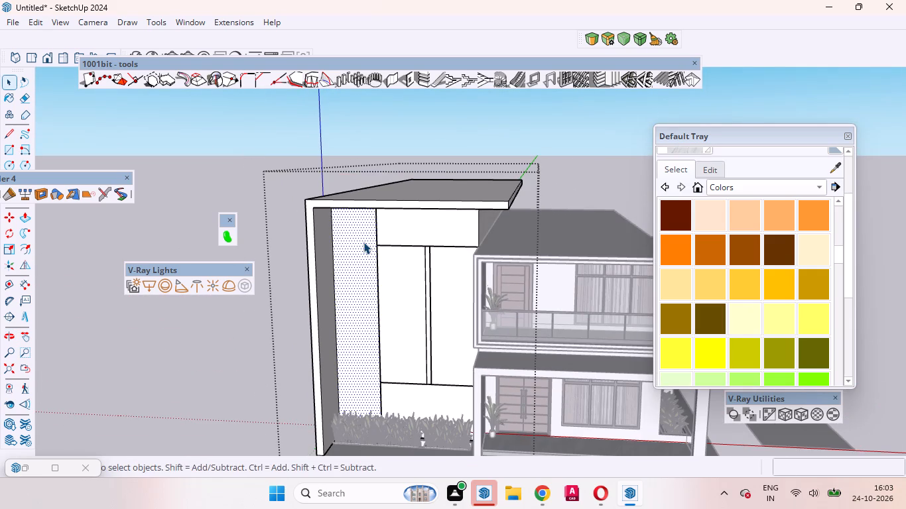
{"action": "middle_click_drag", "start_coordinate": [345, 247], "coordinate": [315, 253]}
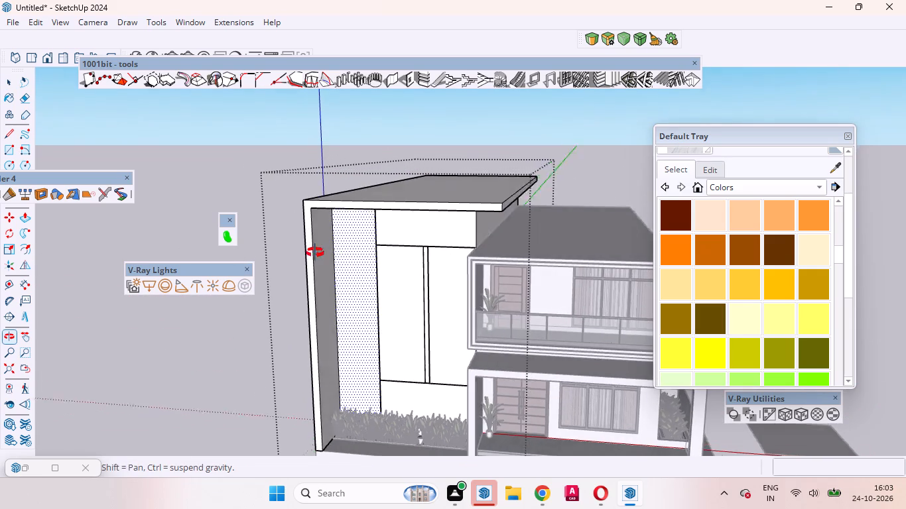
{"action": "middle_click_drag", "start_coordinate": [315, 253], "coordinate": [271, 255]}
{"action": "scroll", "coordinate": [278, 257], "scroll_direction": "up", "scroll_amount": 1}
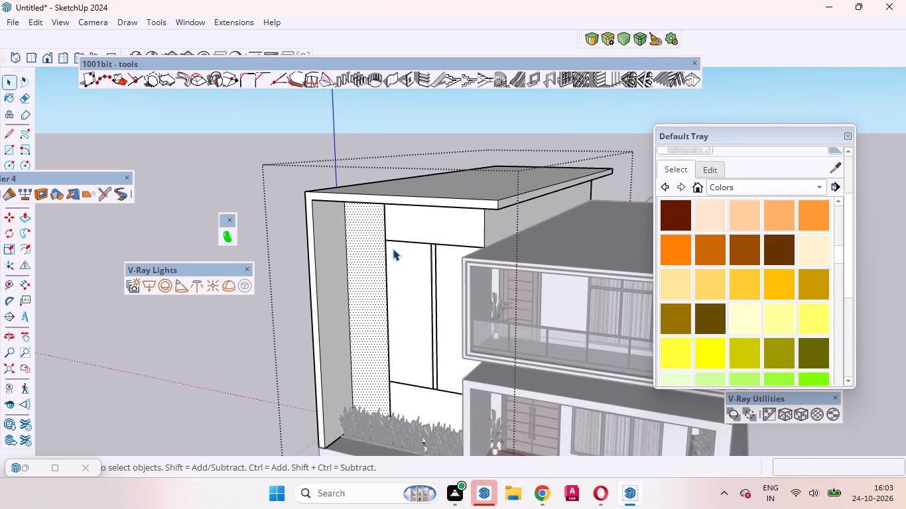
{"action": "key", "text": "t"}
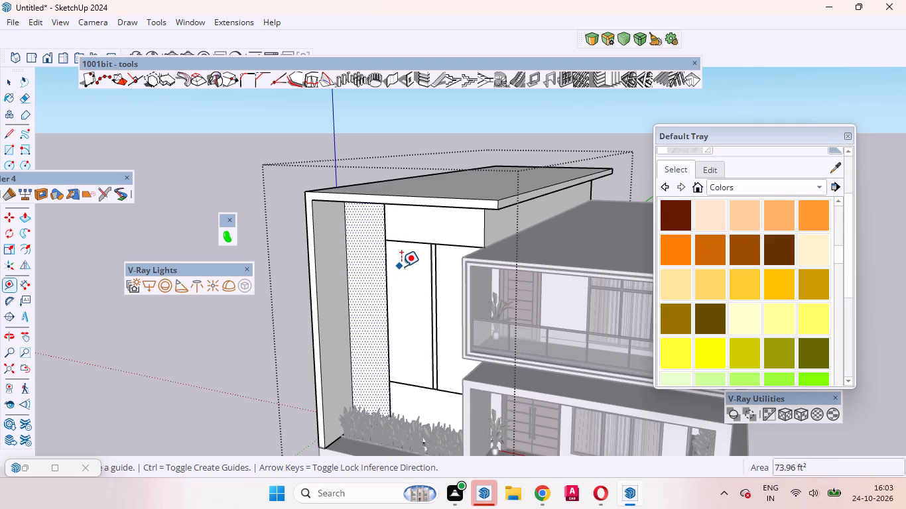
{"action": "middle_click_drag", "start_coordinate": [401, 266], "coordinate": [438, 186]}
{"action": "scroll", "coordinate": [438, 186], "scroll_direction": "up", "scroll_amount": 2}
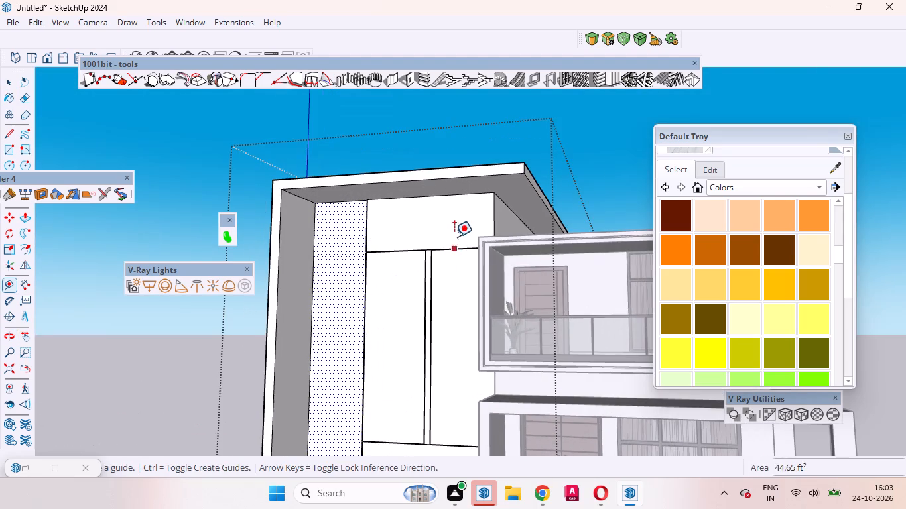
{"action": "scroll", "coordinate": [459, 204], "scroll_direction": "up", "scroll_amount": 6}
{"action": "middle_click_drag", "start_coordinate": [476, 184], "coordinate": [424, 288]}
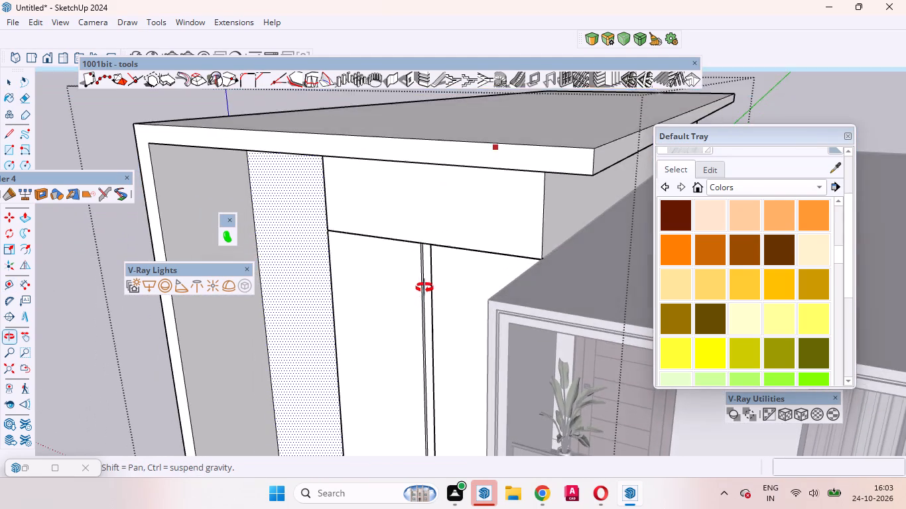
{"action": "middle_click_drag", "start_coordinate": [424, 288], "coordinate": [424, 288]}
{"action": "scroll", "coordinate": [495, 213], "scroll_direction": "up", "scroll_amount": 5}
{"action": "middle_click_drag", "start_coordinate": [495, 213], "coordinate": [485, 164]}
{"action": "scroll", "coordinate": [485, 164], "scroll_direction": "up", "scroll_amount": 1}
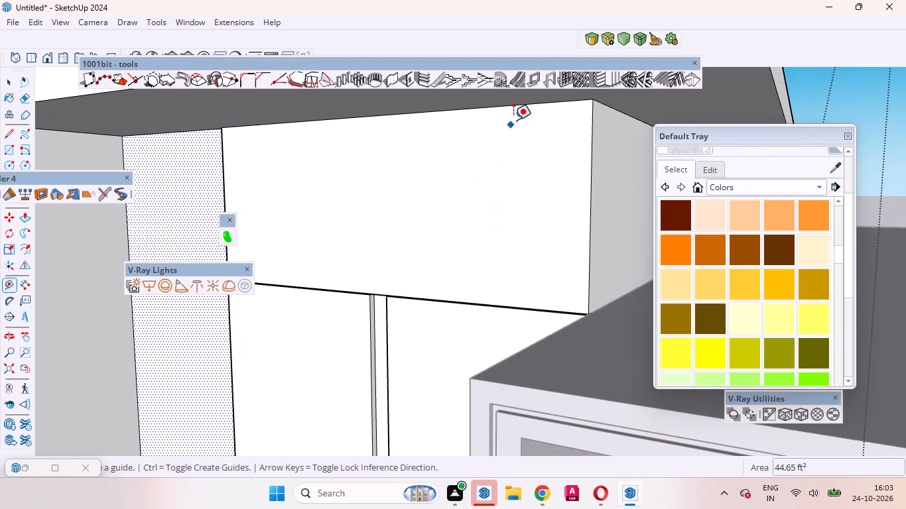
{"action": "left_click", "coordinate": [507, 109]}
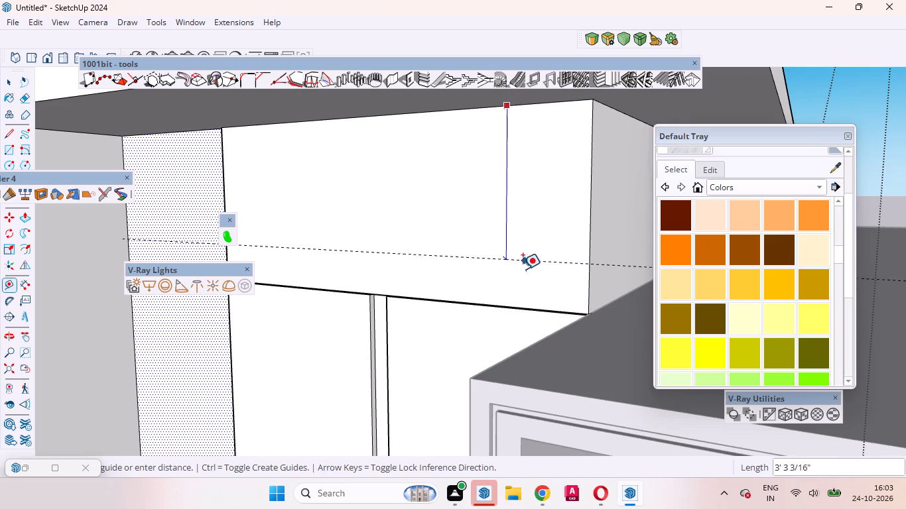
{"action": "left_click", "coordinate": [585, 314]}
Place a horizontal guide across the recessed narrow wall face, 4' 3" straight down from its top edge.
{"action": "middle_click_drag", "start_coordinate": [281, 294], "coordinate": [388, 328]}
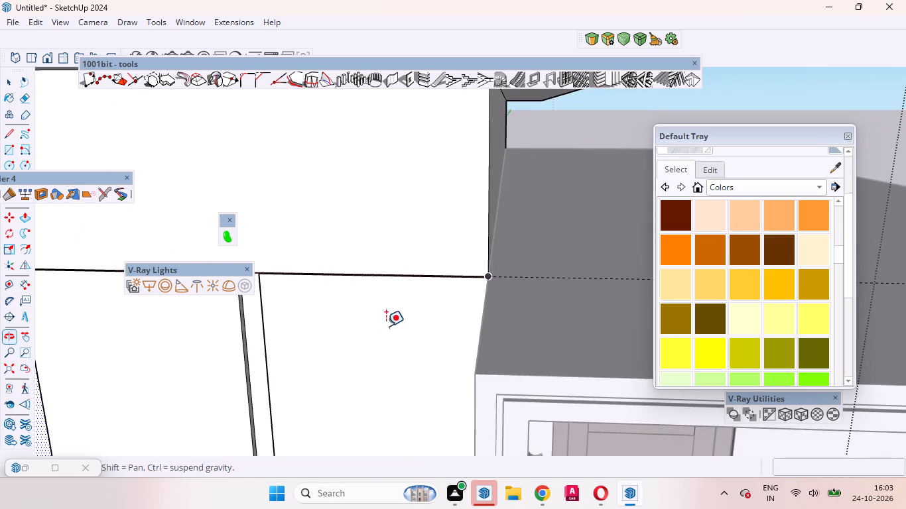
{"action": "scroll", "coordinate": [508, 228], "scroll_direction": "down", "scroll_amount": 10}
{"action": "middle_click_drag", "start_coordinate": [405, 237], "coordinate": [399, 237]}
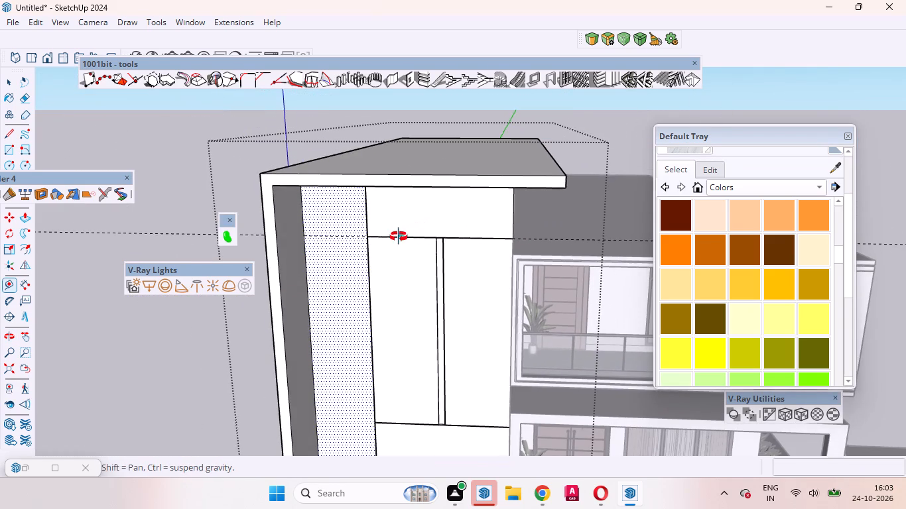
{"action": "middle_click_drag", "start_coordinate": [399, 237], "coordinate": [371, 171]}
{"action": "scroll", "coordinate": [357, 174], "scroll_direction": "up", "scroll_amount": 4}
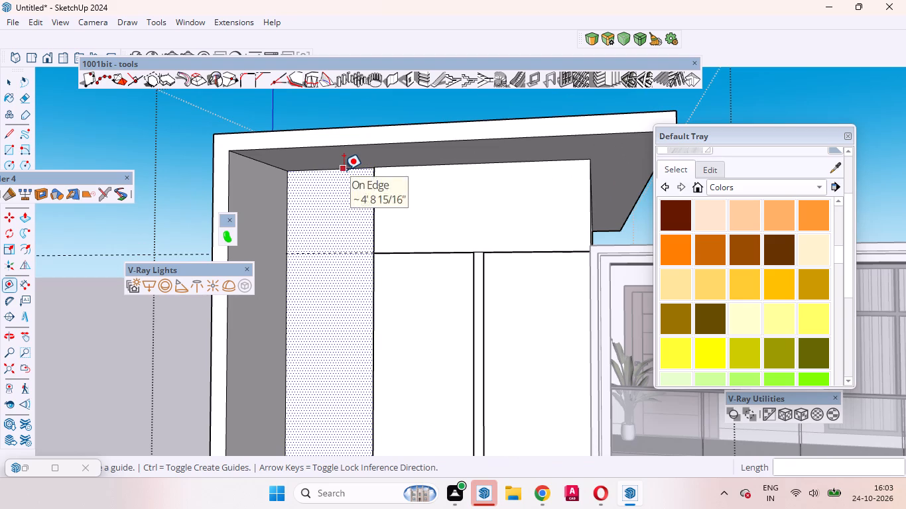
{"action": "left_click", "coordinate": [340, 170]}
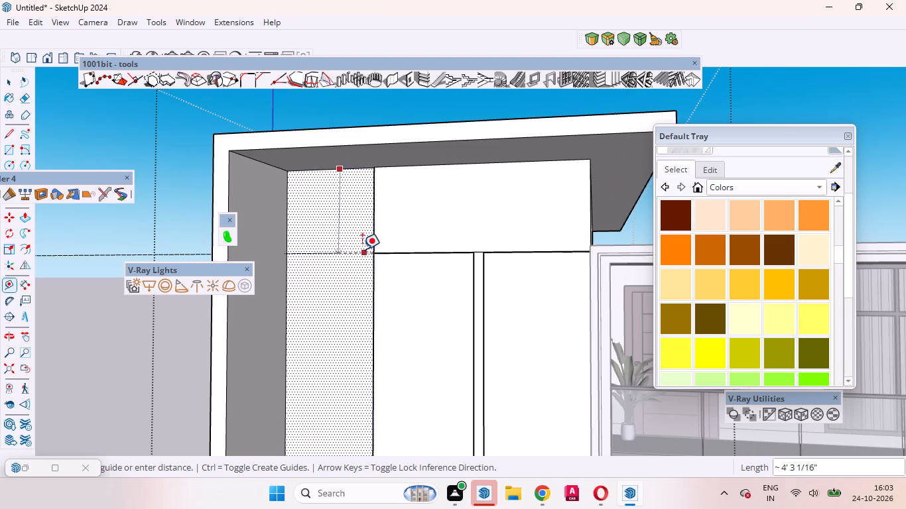
{"action": "scroll", "coordinate": [362, 249], "scroll_direction": "up", "scroll_amount": 8}
{"action": "key", "text": "Up"}
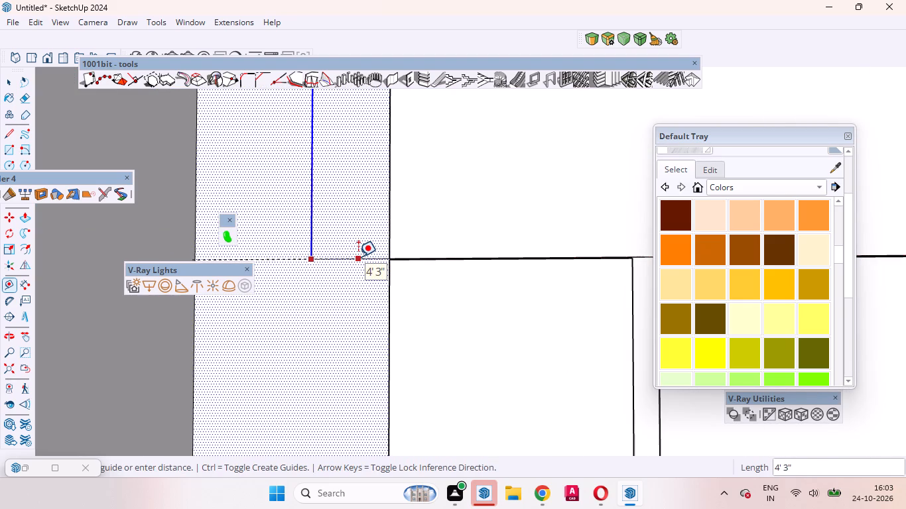
{"action": "left_click", "coordinate": [359, 256]}
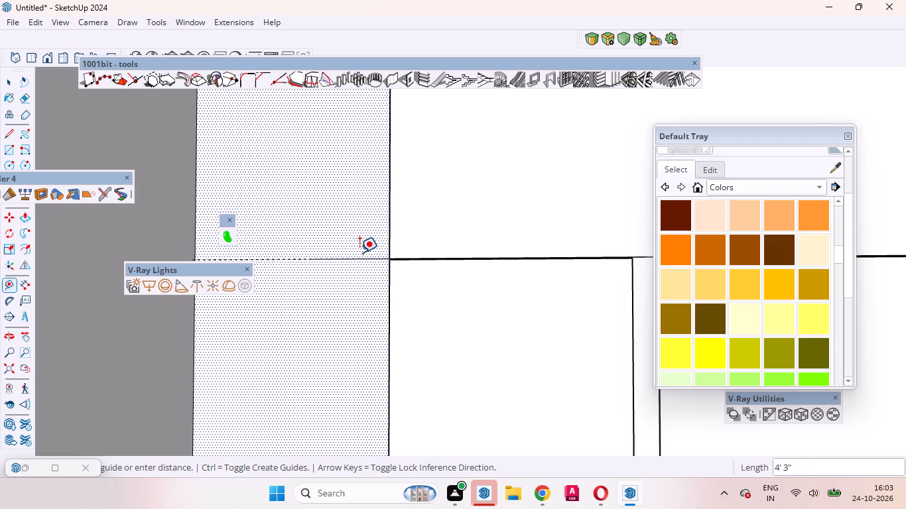
{"action": "middle_click_drag", "start_coordinate": [359, 253], "coordinate": [331, 337]}
{"action": "scroll", "coordinate": [332, 331], "scroll_direction": "up", "scroll_amount": 1}
{"action": "scroll", "coordinate": [336, 240], "scroll_direction": "down", "scroll_amount": 4}
{"action": "middle_click_drag", "start_coordinate": [352, 174], "coordinate": [300, 344]}
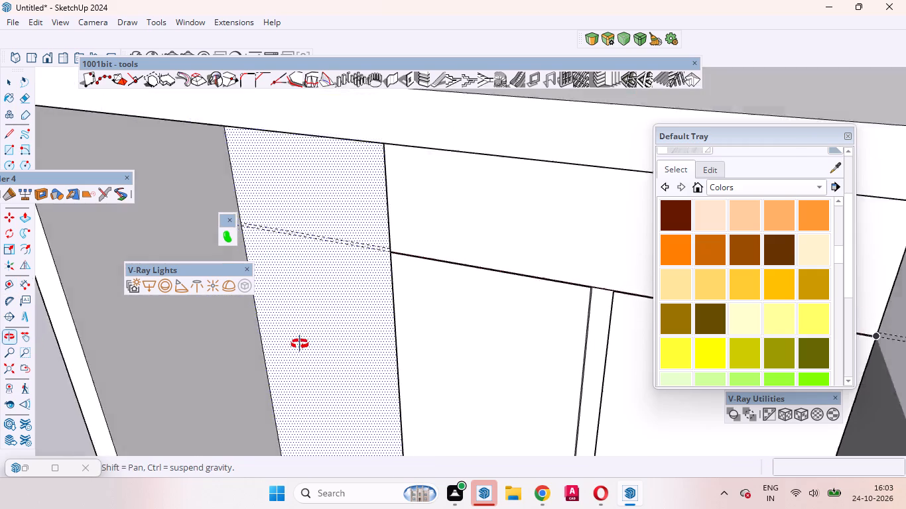
Delete the lower of the two closely spaced horizontal guides across the recessed narrow wall face.
{"action": "middle_click_drag", "start_coordinate": [300, 344], "coordinate": [302, 319]}
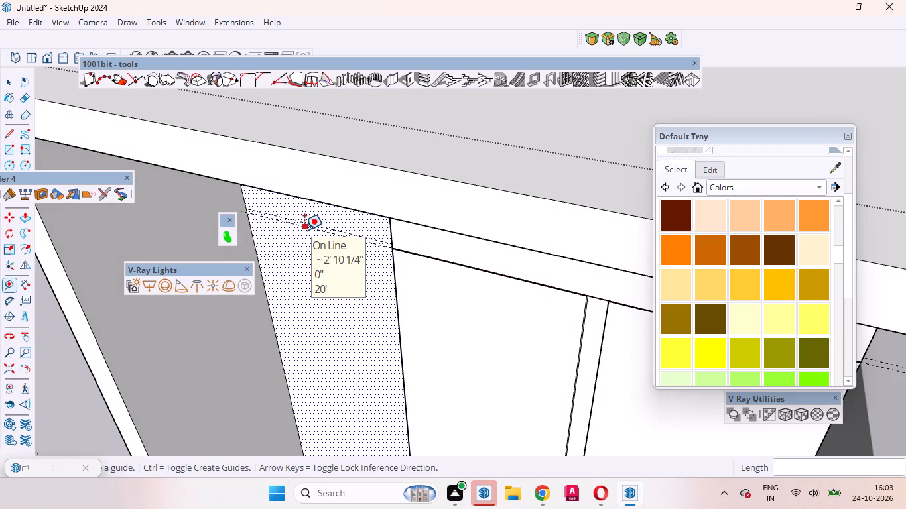
{"action": "key", "text": "space"}
{"action": "left_click", "coordinate": [308, 229]}
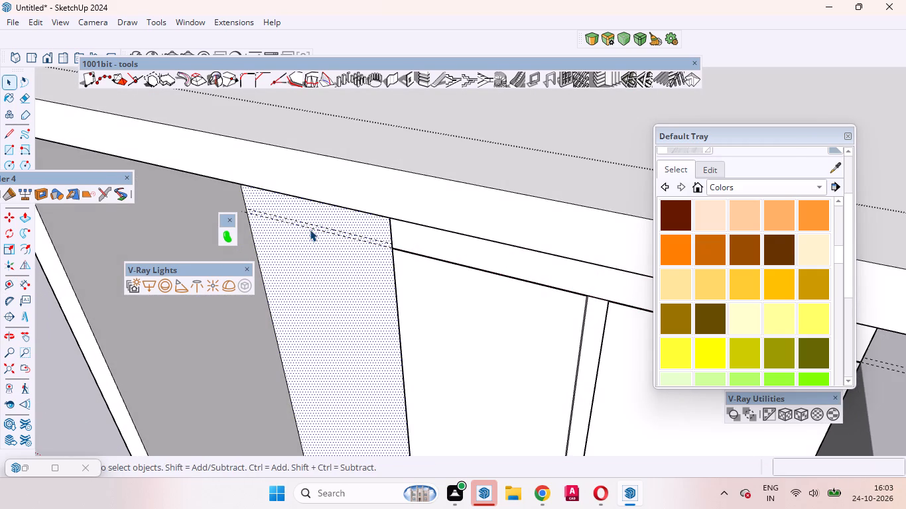
{"action": "key", "text": "Delete"}
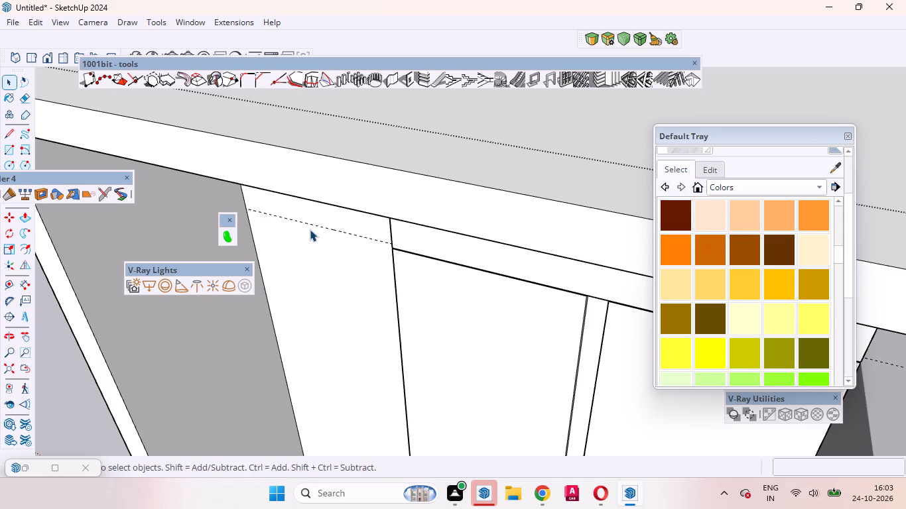
Examine how the remaining guide on the narrow wall face lines up with the adjacent panel's horizontal division.
{"action": "scroll", "coordinate": [310, 230], "scroll_direction": "down", "scroll_amount": 5}
{"action": "middle_click_drag", "start_coordinate": [346, 292], "coordinate": [383, 181]}
{"action": "scroll", "coordinate": [377, 173], "scroll_direction": "up", "scroll_amount": 1}
{"action": "scroll", "coordinate": [363, 253], "scroll_direction": "down", "scroll_amount": 5}
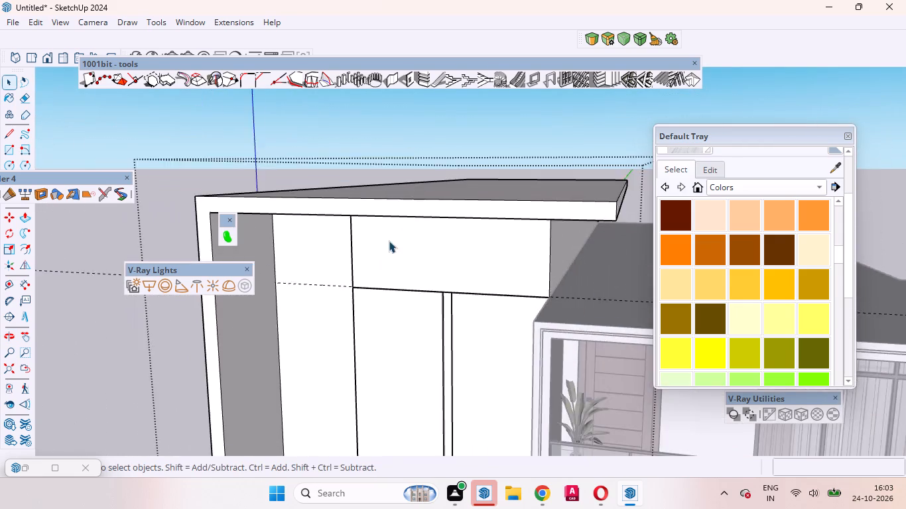
{"action": "scroll", "coordinate": [389, 243], "scroll_direction": "down", "scroll_amount": 4}
{"action": "middle_click_drag", "start_coordinate": [400, 272], "coordinate": [486, 206]}
{"action": "scroll", "coordinate": [289, 254], "scroll_direction": "up", "scroll_amount": 3}
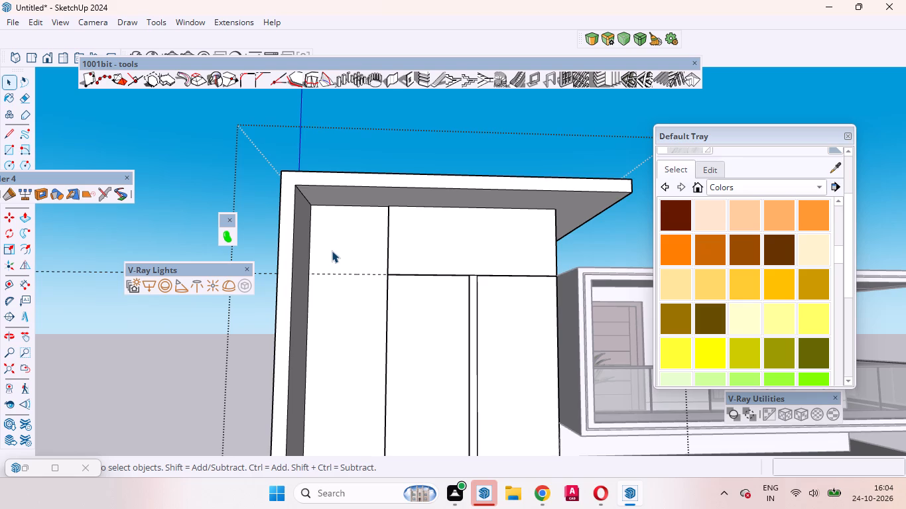
{"action": "left_click", "coordinate": [333, 251]}
{"action": "scroll", "coordinate": [333, 251], "scroll_direction": "down", "scroll_amount": 3}
{"action": "middle_click_drag", "start_coordinate": [337, 251], "coordinate": [332, 310]}
{"action": "scroll", "coordinate": [334, 310], "scroll_direction": "up", "scroll_amount": 11}
{"action": "middle_click_drag", "start_coordinate": [405, 273], "coordinate": [451, 359]}
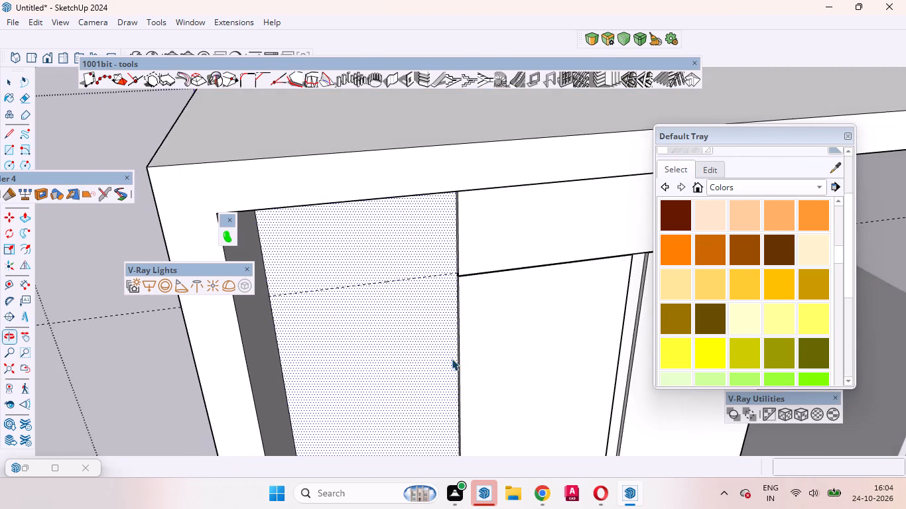
{"action": "scroll", "coordinate": [447, 315], "scroll_direction": "up", "scroll_amount": 14}
{"action": "scroll", "coordinate": [422, 241], "scroll_direction": "down", "scroll_amount": 11}
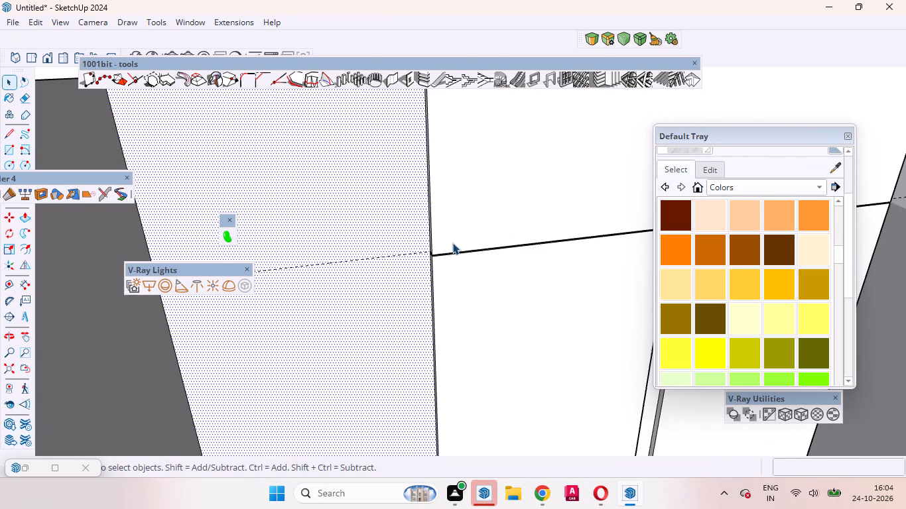
{"action": "scroll", "coordinate": [454, 233], "scroll_direction": "down", "scroll_amount": 4}
{"action": "middle_click_drag", "start_coordinate": [409, 238], "coordinate": [358, 247]}
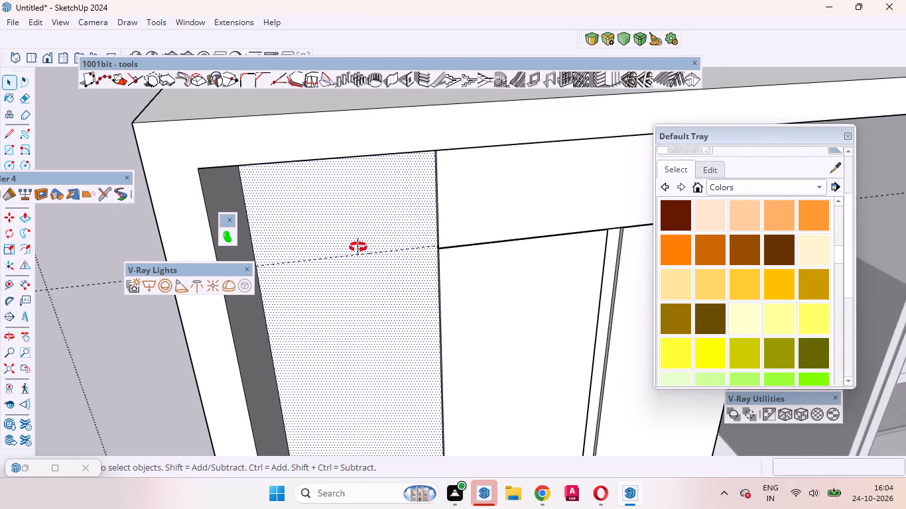
{"action": "middle_click_drag", "start_coordinate": [373, 285], "coordinate": [352, 292]}
{"action": "scroll", "coordinate": [425, 201], "scroll_direction": "down", "scroll_amount": 13}
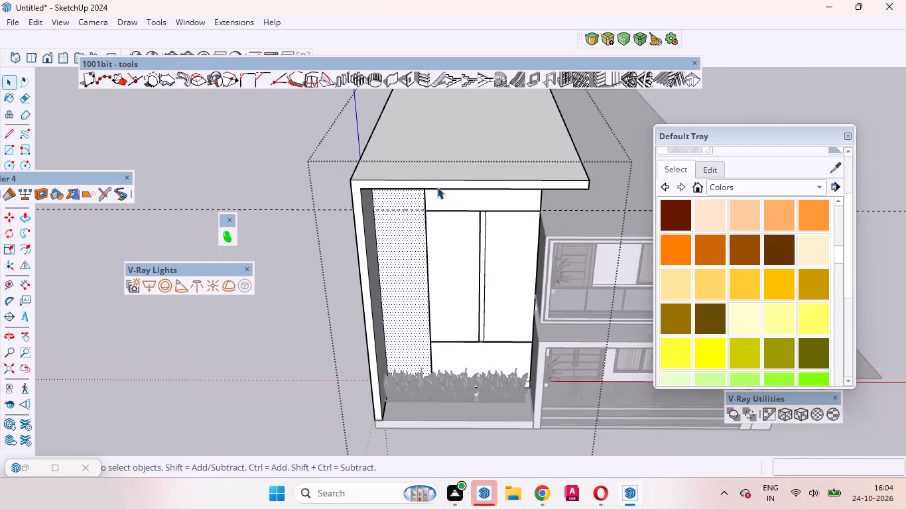
{"action": "scroll", "coordinate": [438, 187], "scroll_direction": "up", "scroll_amount": 3}
{"action": "middle_click_drag", "start_coordinate": [448, 239], "coordinate": [410, 198]}
{"action": "scroll", "coordinate": [448, 240], "scroll_direction": "up", "scroll_amount": 1}
{"action": "scroll", "coordinate": [359, 208], "scroll_direction": "up", "scroll_amount": 5}
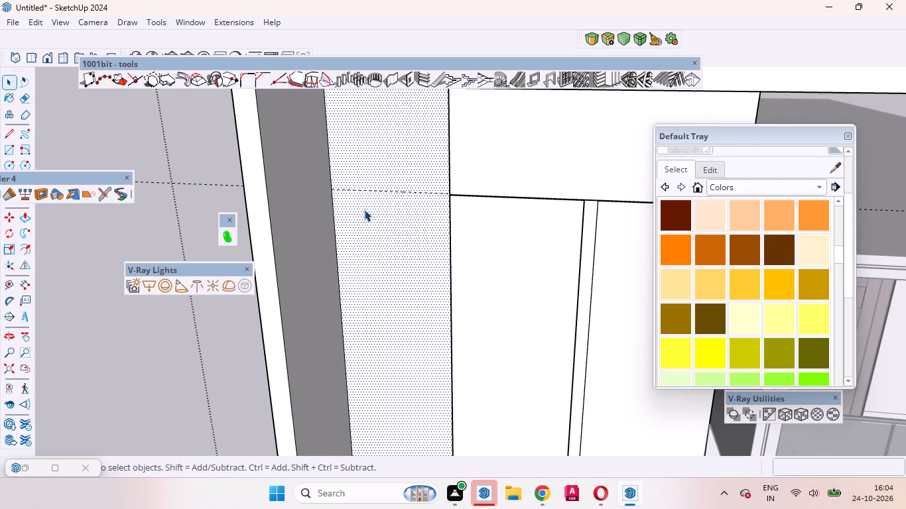
{"action": "scroll", "coordinate": [394, 190], "scroll_direction": "down", "scroll_amount": 17}
Copy the horizontal guide about 6' 4" straight down the recessed narrow wall face.
{"action": "middle_click_drag", "start_coordinate": [378, 174], "coordinate": [402, 154]}
{"action": "scroll", "coordinate": [402, 154], "scroll_direction": "up", "scroll_amount": 1}
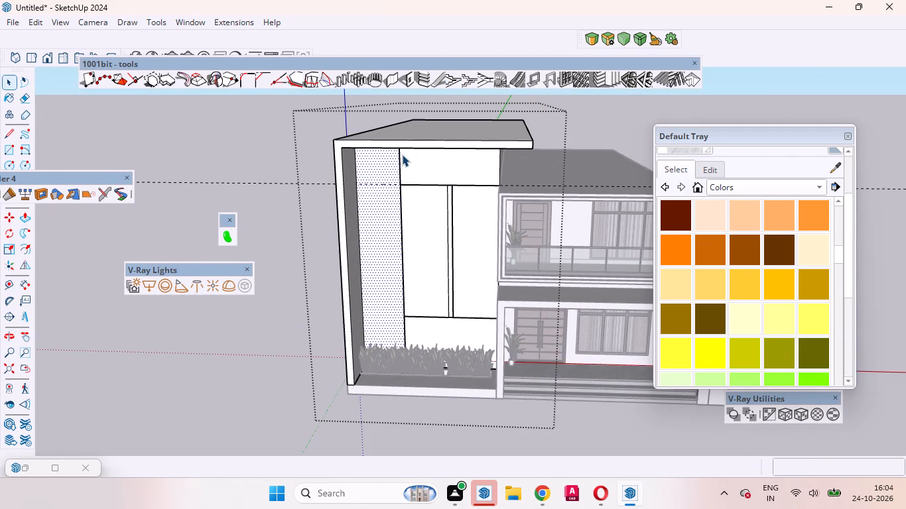
{"action": "scroll", "coordinate": [367, 198], "scroll_direction": "up", "scroll_amount": 4}
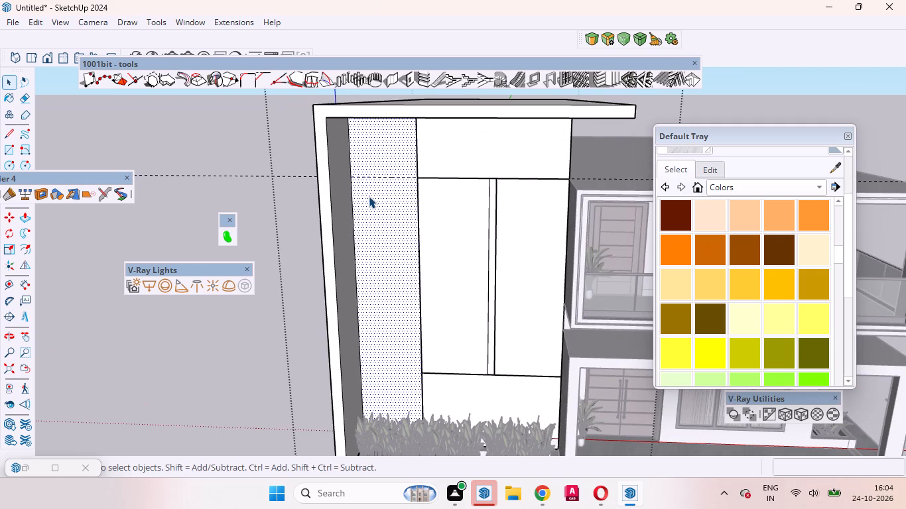
{"action": "scroll", "coordinate": [369, 196], "scroll_direction": "up", "scroll_amount": 5}
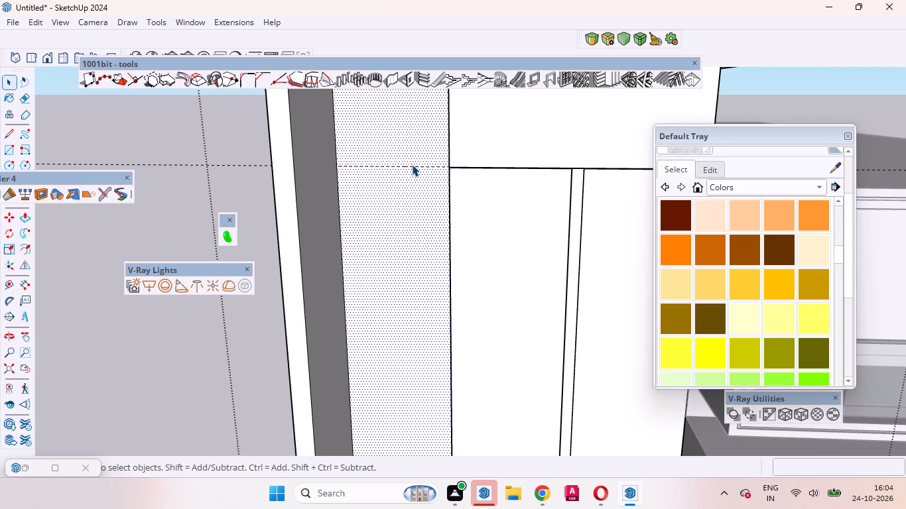
{"action": "left_click", "coordinate": [410, 165]}
{"action": "scroll", "coordinate": [410, 165], "scroll_direction": "down", "scroll_amount": 10}
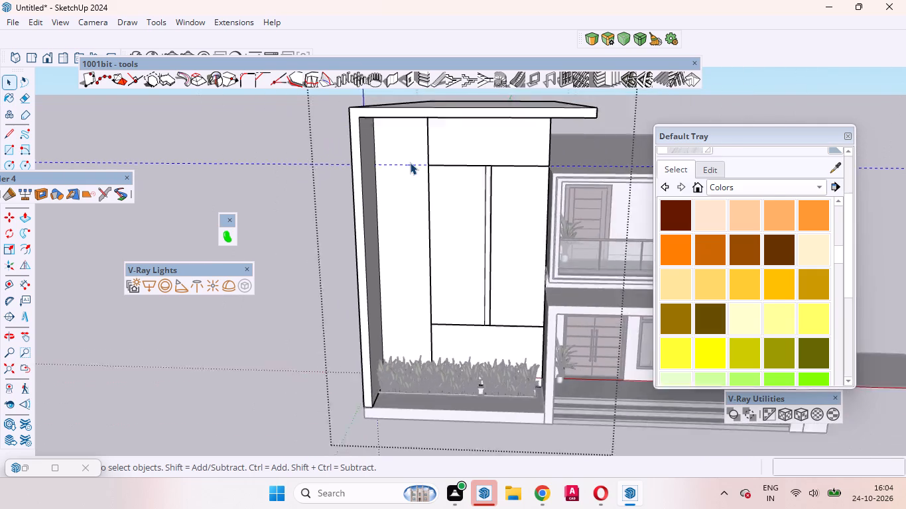
{"action": "scroll", "coordinate": [410, 162], "scroll_direction": "down", "scroll_amount": 1}
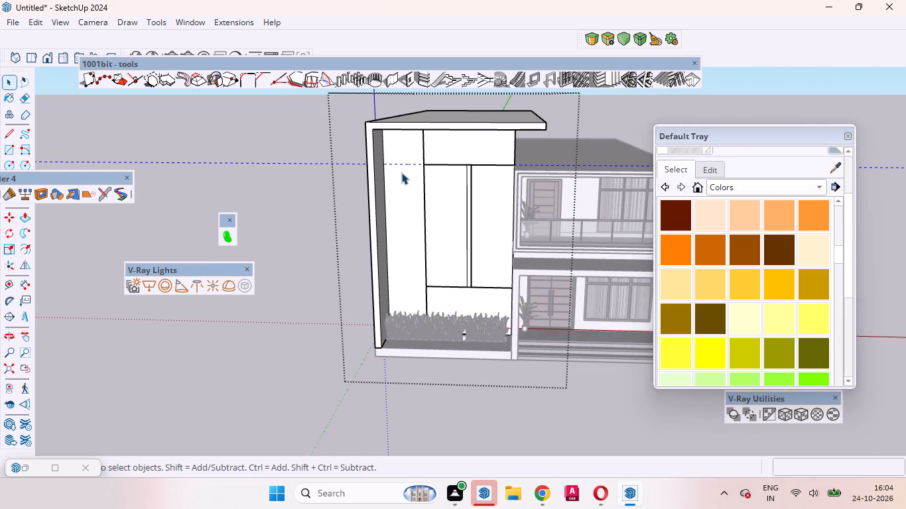
{"action": "key", "text": "m"}
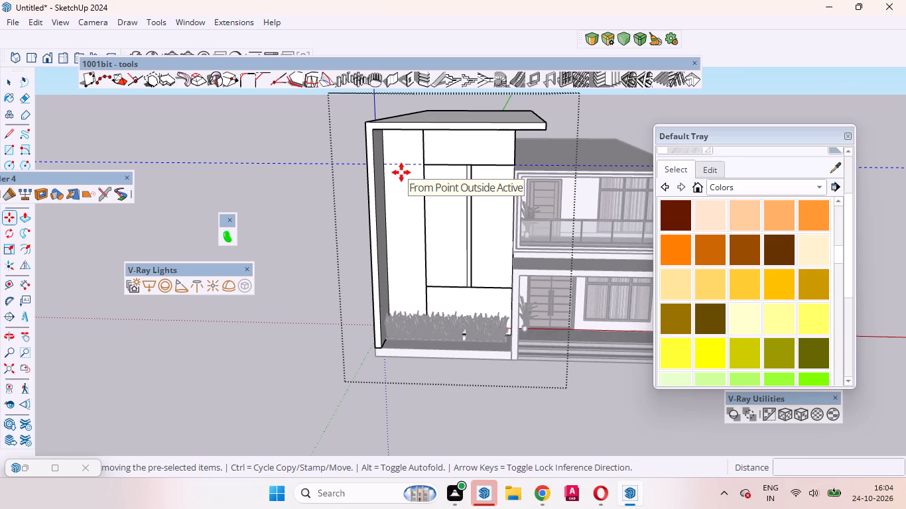
{"action": "scroll", "coordinate": [416, 199], "scroll_direction": "up", "scroll_amount": 10}
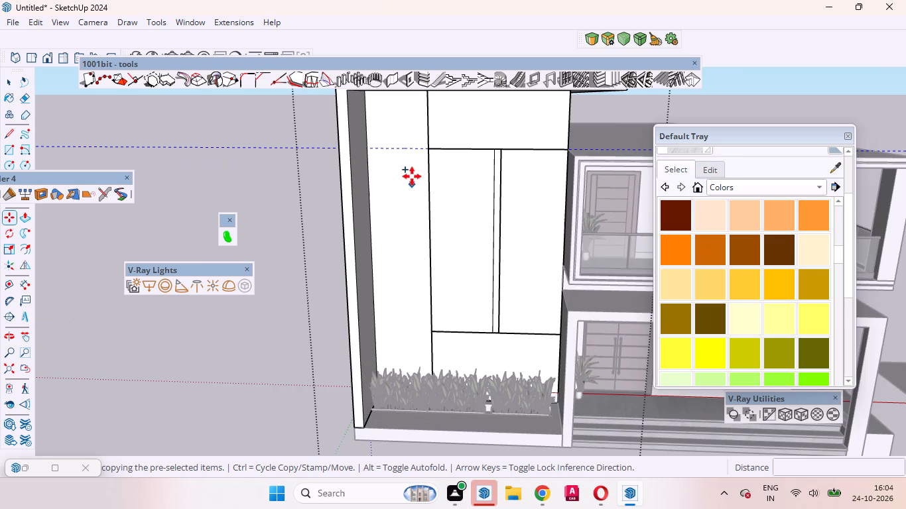
{"action": "left_click", "coordinate": [407, 157]}
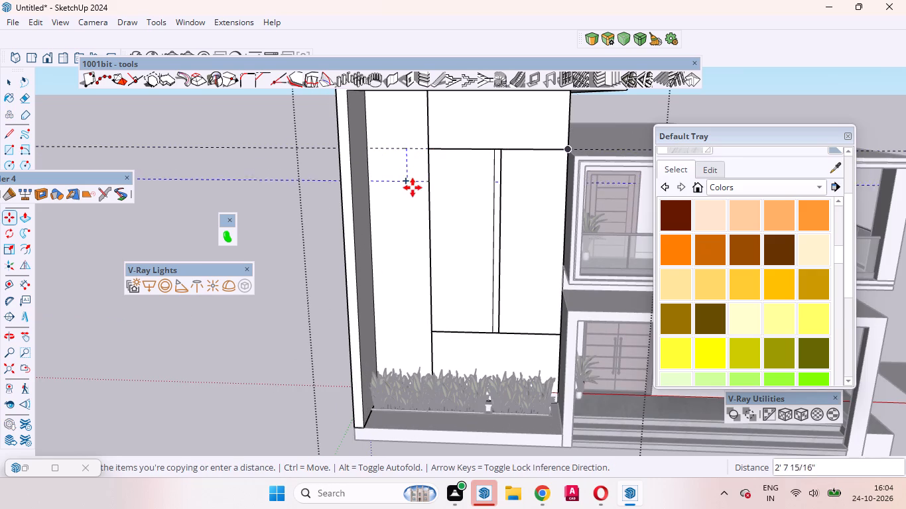
{"action": "scroll", "coordinate": [413, 229], "scroll_direction": "down", "scroll_amount": 5}
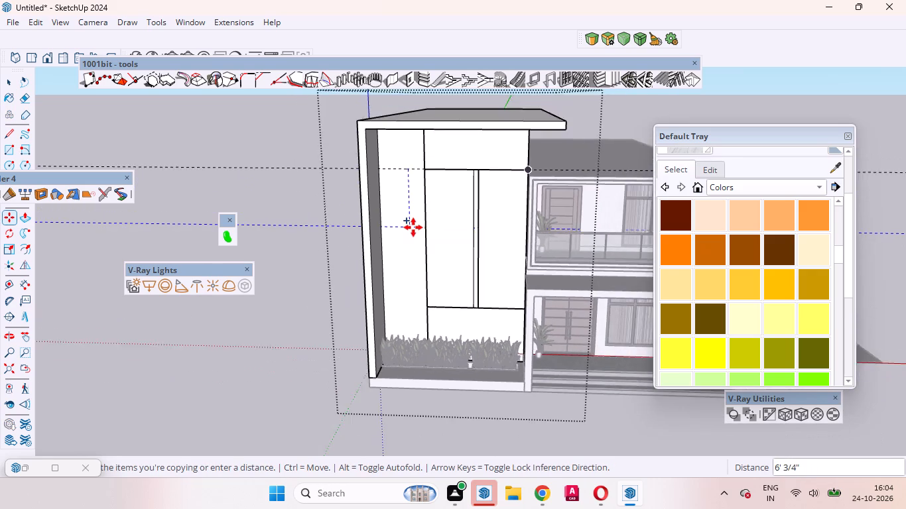
{"action": "scroll", "coordinate": [413, 227], "scroll_direction": "down", "scroll_amount": 1}
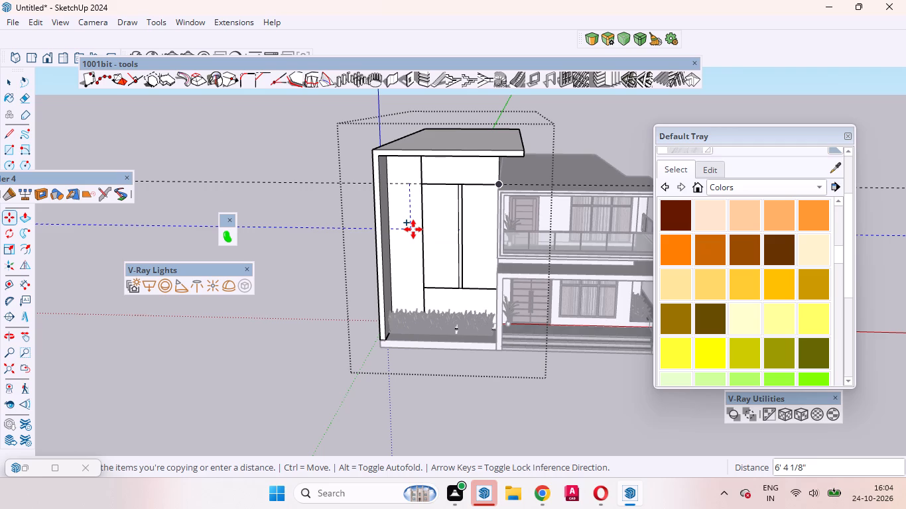
{"action": "left_click", "coordinate": [413, 229]}
{"action": "scroll", "coordinate": [409, 199], "scroll_direction": "up", "scroll_amount": 13}
{"action": "scroll", "coordinate": [342, 205], "scroll_direction": "up", "scroll_amount": 5}
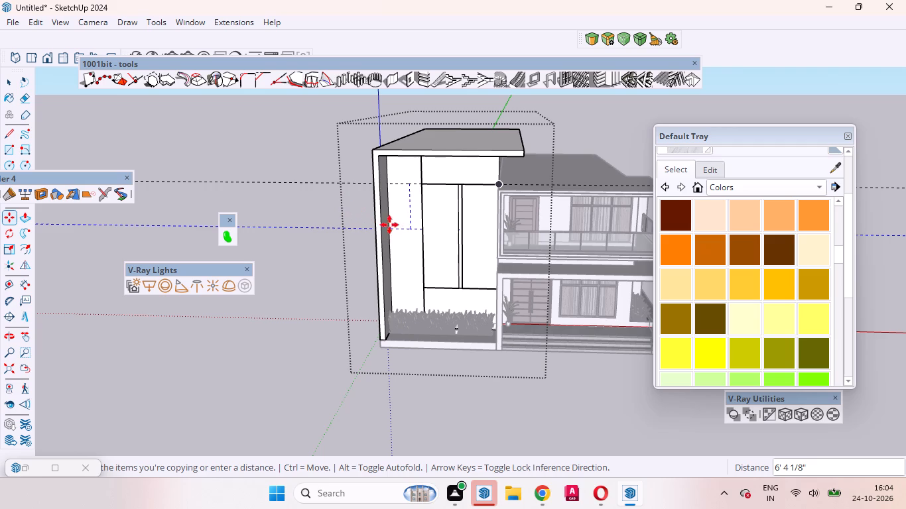
{"action": "key", "text": "space"}
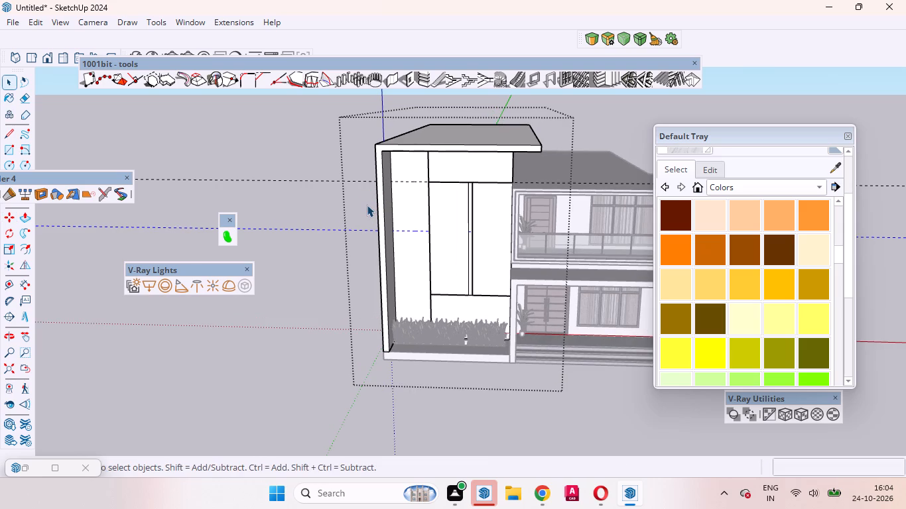
Draw a rectangle about 6' 4" by 4' 9" across the full width of the narrow wall face, between the two horizontal guides.
{"action": "scroll", "coordinate": [405, 234], "scroll_direction": "up", "scroll_amount": 5}
{"action": "middle_click_drag", "start_coordinate": [406, 232], "coordinate": [365, 215]}
{"action": "scroll", "coordinate": [373, 215], "scroll_direction": "up", "scroll_amount": 5}
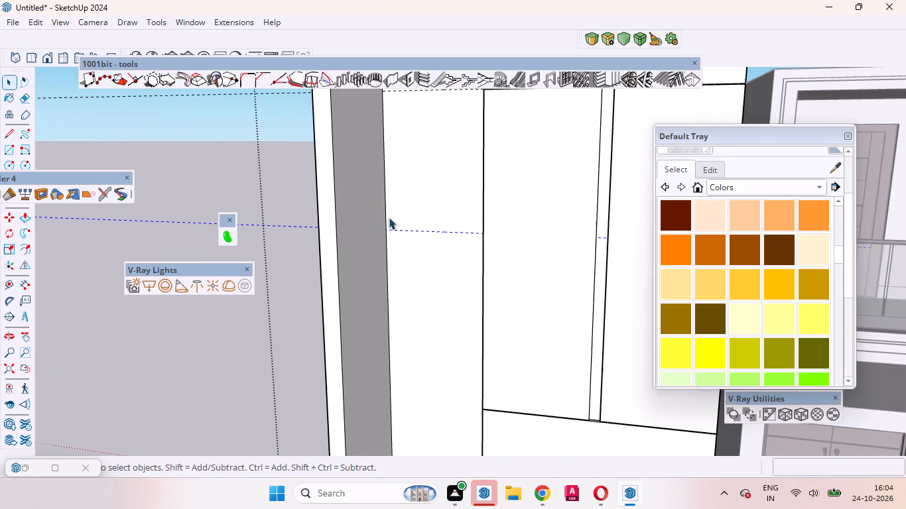
{"action": "left_click", "coordinate": [469, 203]}
{"action": "scroll", "coordinate": [443, 268], "scroll_direction": "down", "scroll_amount": 4}
{"action": "middle_click_drag", "start_coordinate": [446, 256], "coordinate": [464, 259]}
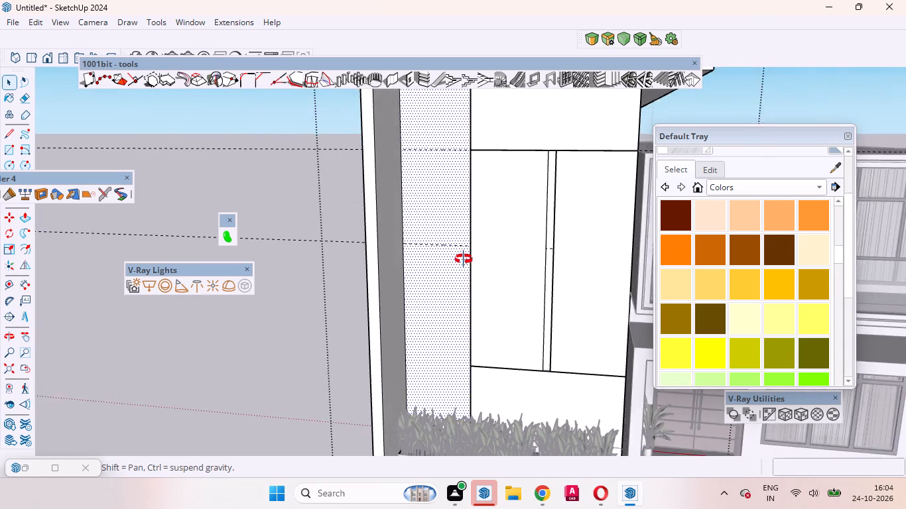
{"action": "middle_click_drag", "start_coordinate": [464, 259], "coordinate": [480, 262]}
{"action": "scroll", "coordinate": [480, 262], "scroll_direction": "up", "scroll_amount": 1}
{"action": "scroll", "coordinate": [448, 186], "scroll_direction": "up", "scroll_amount": 5}
{"action": "middle_click_drag", "start_coordinate": [419, 198], "coordinate": [445, 200]}
{"action": "scroll", "coordinate": [392, 254], "scroll_direction": "down", "scroll_amount": 4}
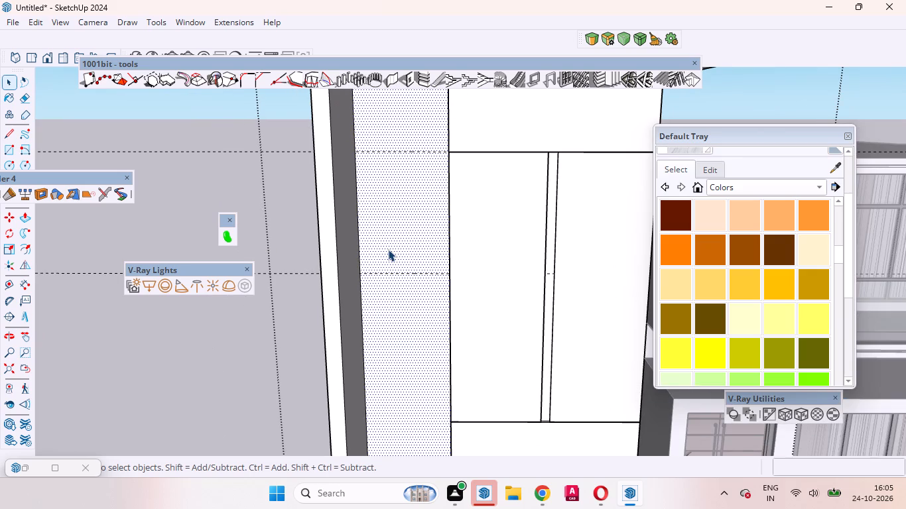
{"action": "key", "text": "r"}
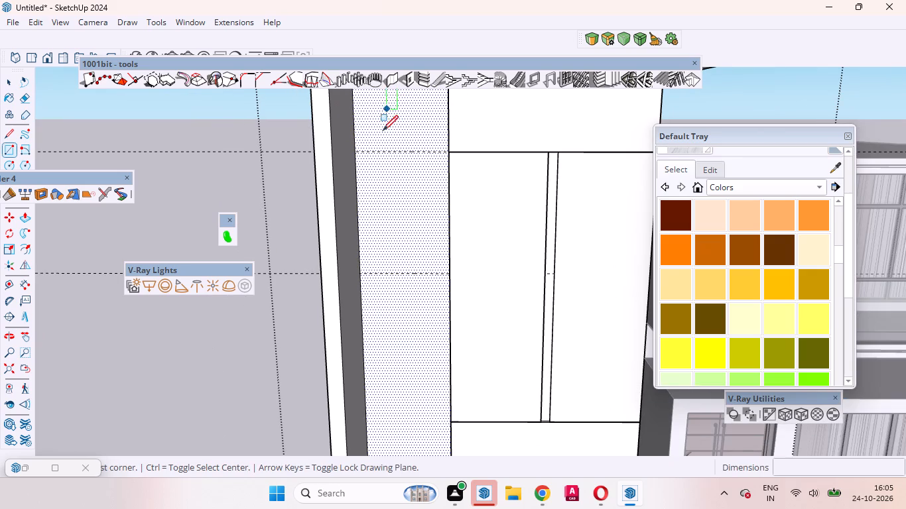
{"action": "scroll", "coordinate": [379, 144], "scroll_direction": "up", "scroll_amount": 5}
{"action": "left_click", "coordinate": [344, 154]}
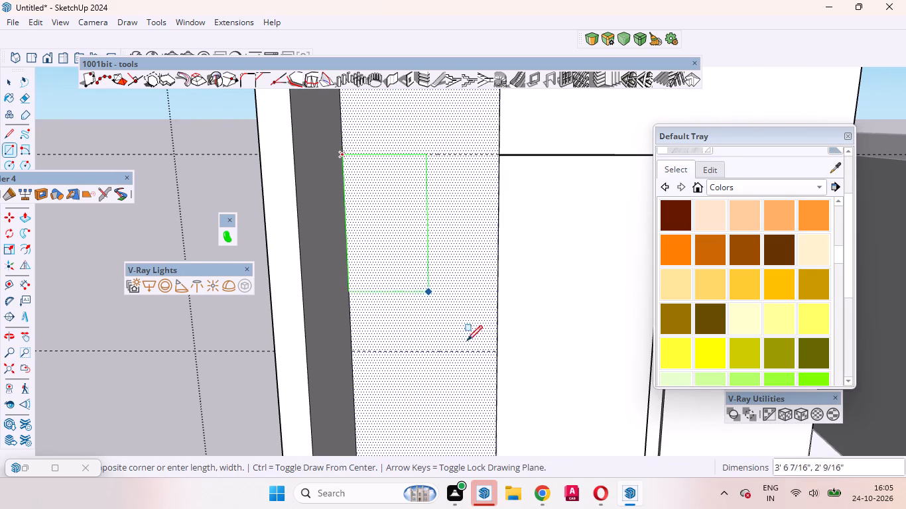
{"action": "scroll", "coordinate": [477, 375], "scroll_direction": "up", "scroll_amount": 6}
{"action": "middle_click_drag", "start_coordinate": [487, 372], "coordinate": [597, 386]}
{"action": "scroll", "coordinate": [560, 343], "scroll_direction": "up", "scroll_amount": 3}
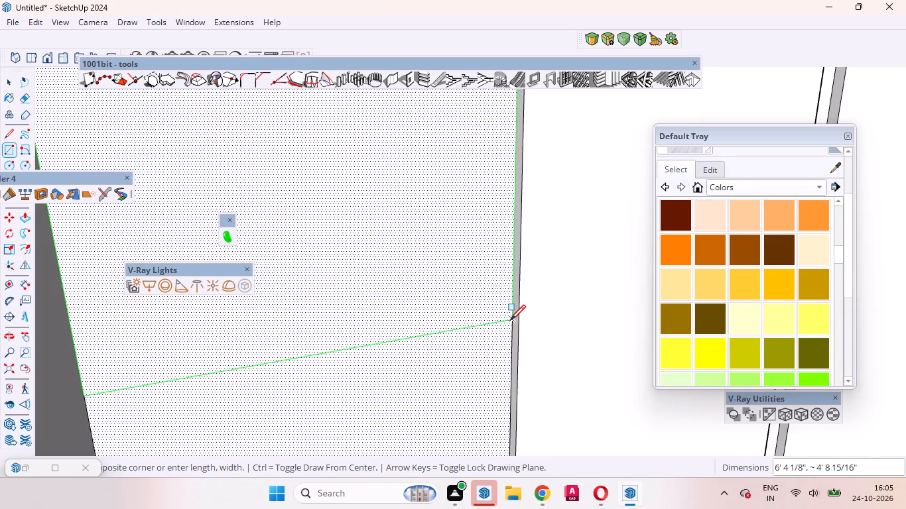
{"action": "left_click", "coordinate": [510, 320]}
{"action": "scroll", "coordinate": [433, 290], "scroll_direction": "down", "scroll_amount": 9}
{"action": "middle_click_drag", "start_coordinate": [434, 279], "coordinate": [392, 291]}
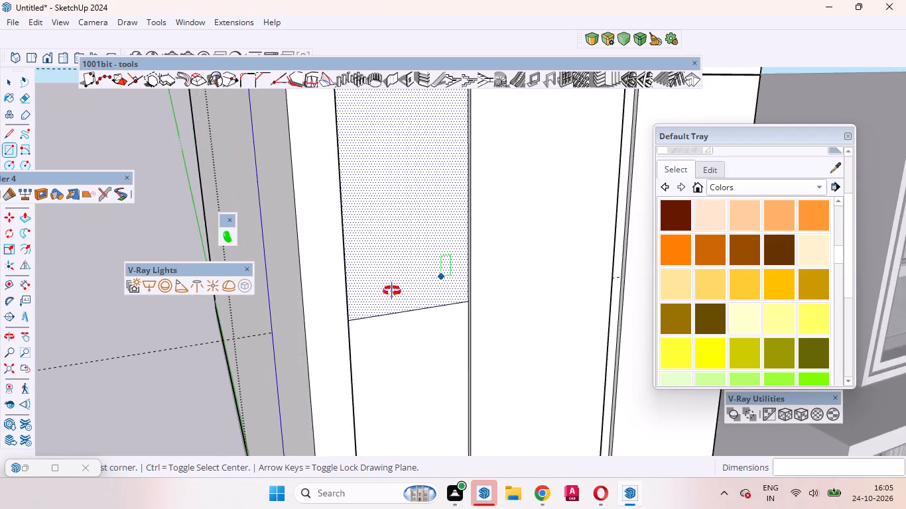
{"action": "middle_click_drag", "start_coordinate": [392, 291], "coordinate": [340, 292]}
{"action": "scroll", "coordinate": [417, 212], "scroll_direction": "down", "scroll_amount": 13}
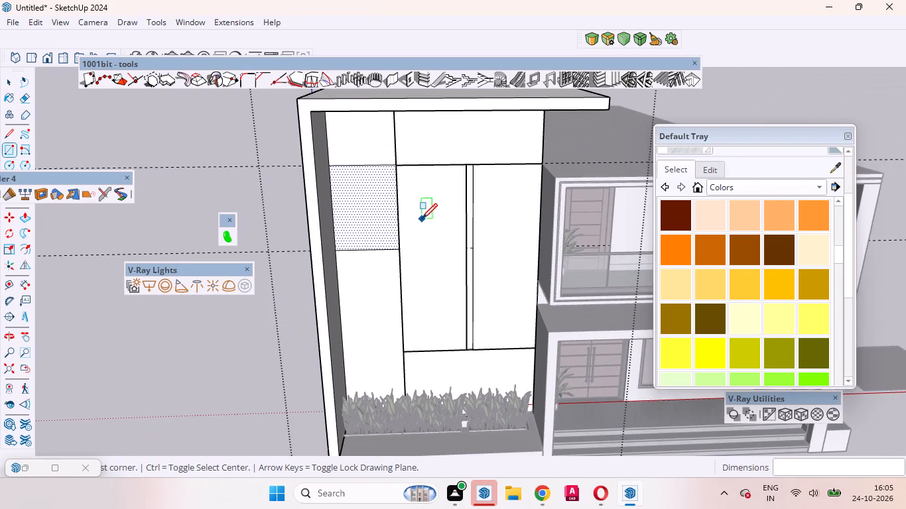
{"action": "key", "text": "space"}
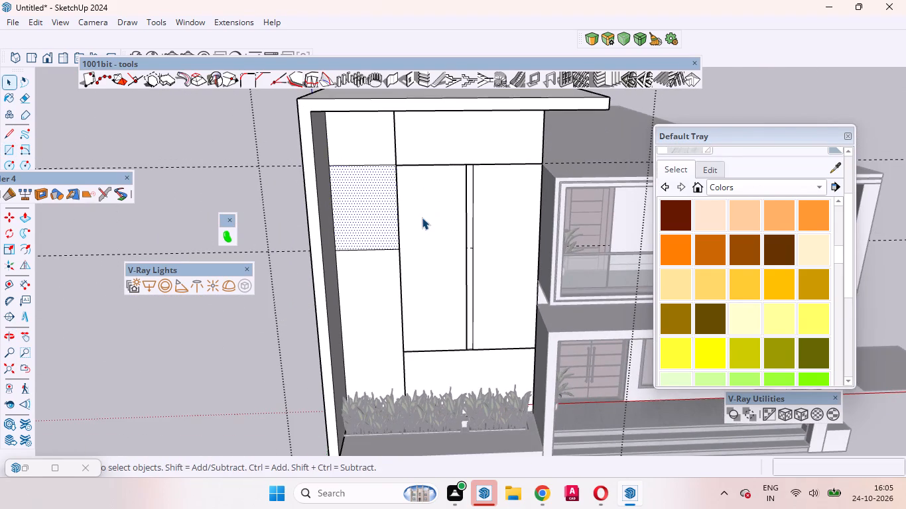
Copy the two horizontal edges of the narrow wall face's rectangle about 10' 7" straight down the same face.
{"action": "scroll", "coordinate": [408, 204], "scroll_direction": "down", "scroll_amount": 3}
{"action": "middle_click_drag", "start_coordinate": [395, 181], "coordinate": [371, 148]}
{"action": "scroll", "coordinate": [374, 158], "scroll_direction": "up", "scroll_amount": 4}
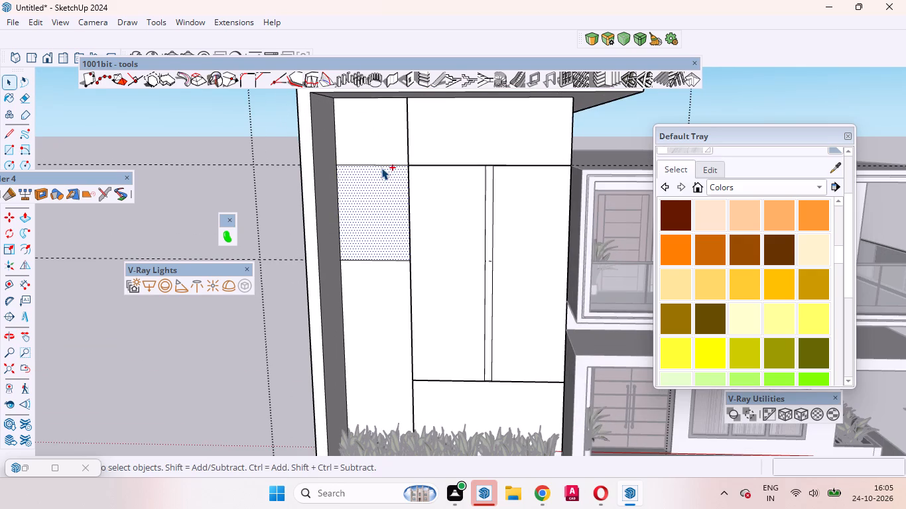
{"action": "left_click", "coordinate": [381, 167], "text": "ctrl"}
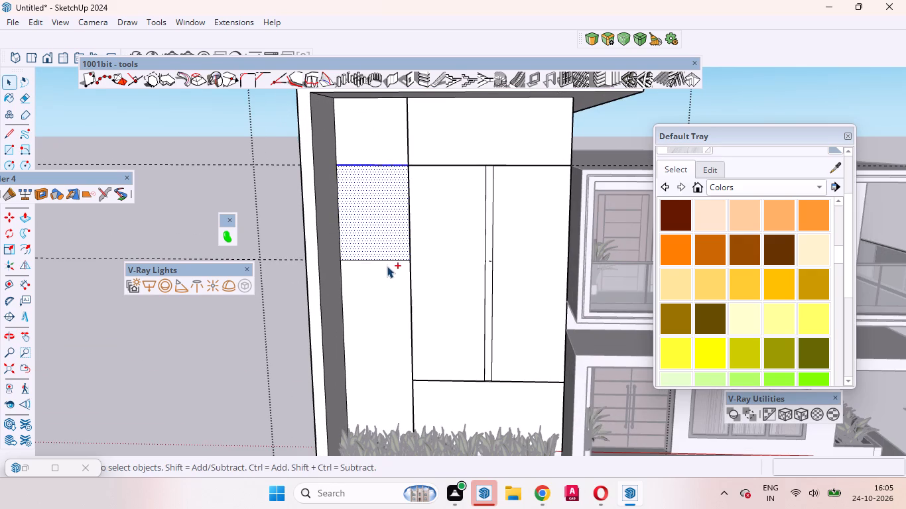
{"action": "left_click", "coordinate": [389, 264], "text": "ctrl"}
{"action": "left_click", "coordinate": [390, 262], "text": "ctrl"}
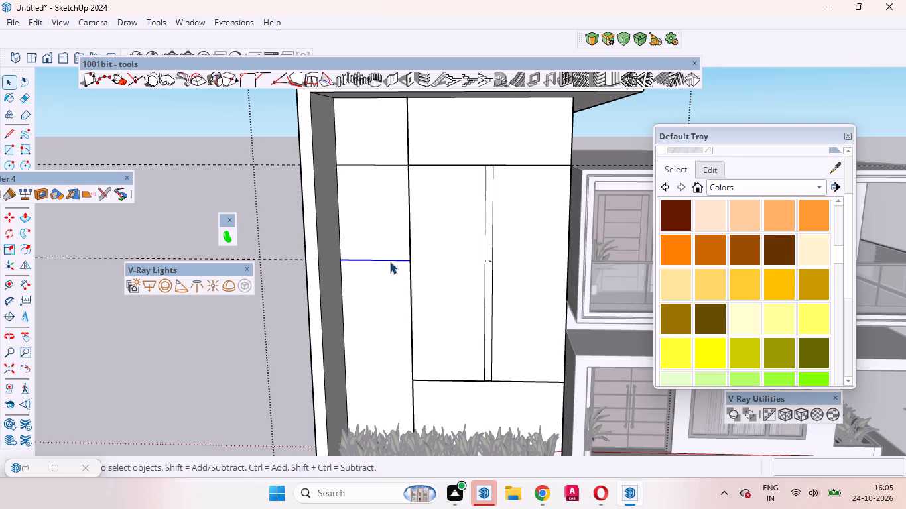
{"action": "left_click", "coordinate": [388, 166], "text": "ctrl"}
{"action": "key", "text": "m"}
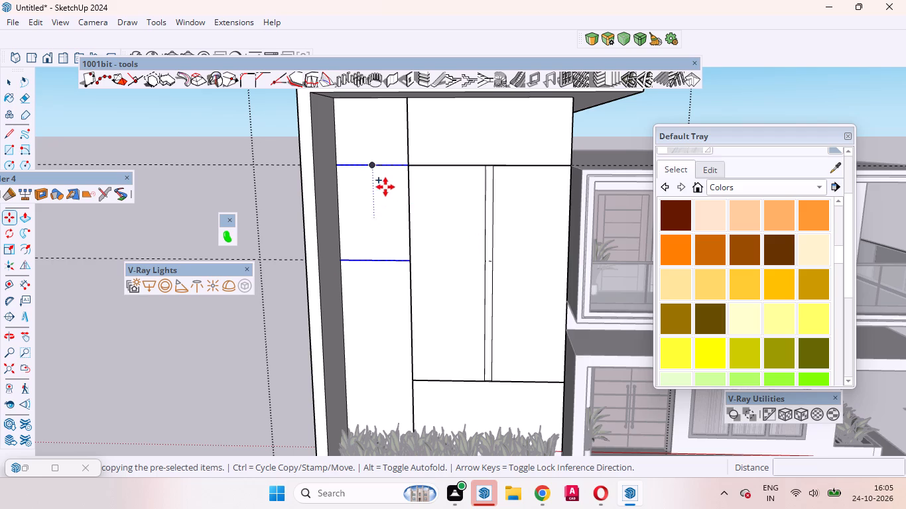
{"action": "scroll", "coordinate": [393, 302], "scroll_direction": "down", "scroll_amount": 4}
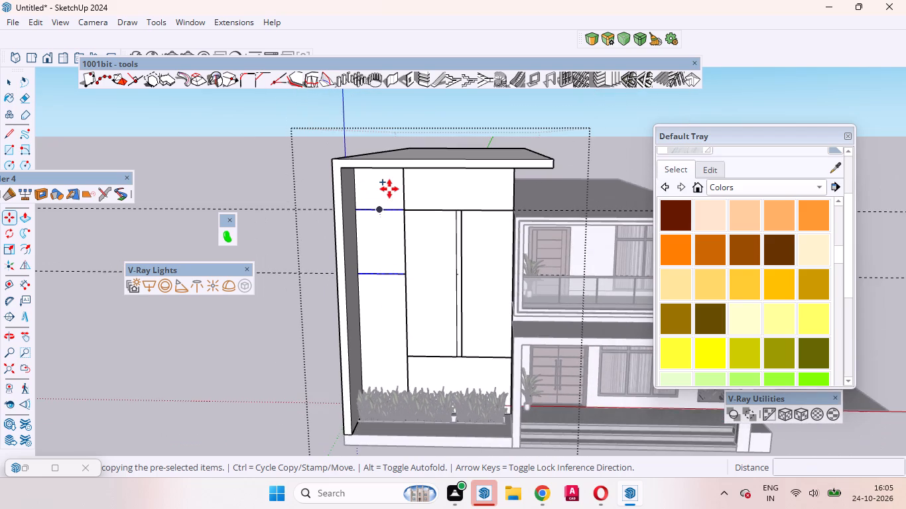
{"action": "scroll", "coordinate": [389, 189], "scroll_direction": "up", "scroll_amount": 5}
{"action": "middle_click_drag", "start_coordinate": [389, 193], "coordinate": [389, 114]}
{"action": "scroll", "coordinate": [389, 158], "scroll_direction": "up", "scroll_amount": 5}
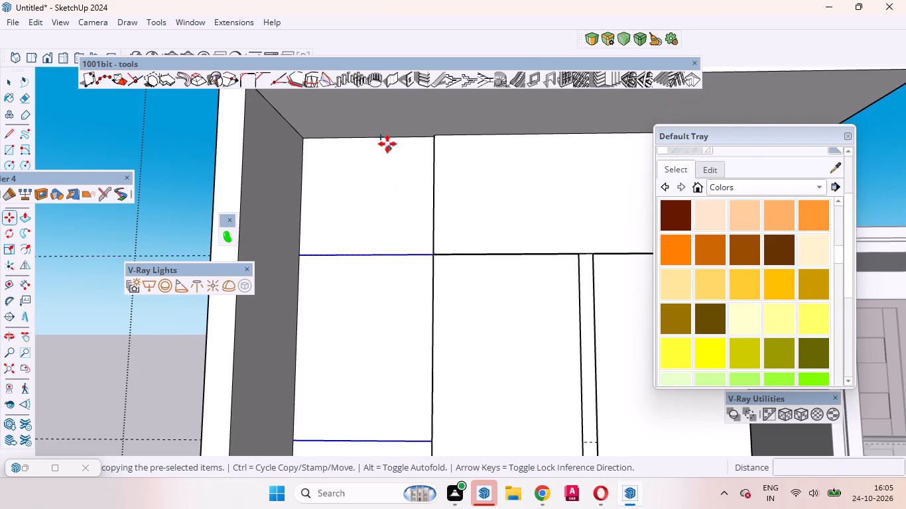
{"action": "left_click", "coordinate": [387, 138]}
{"action": "scroll", "coordinate": [385, 190], "scroll_direction": "down", "scroll_amount": 5}
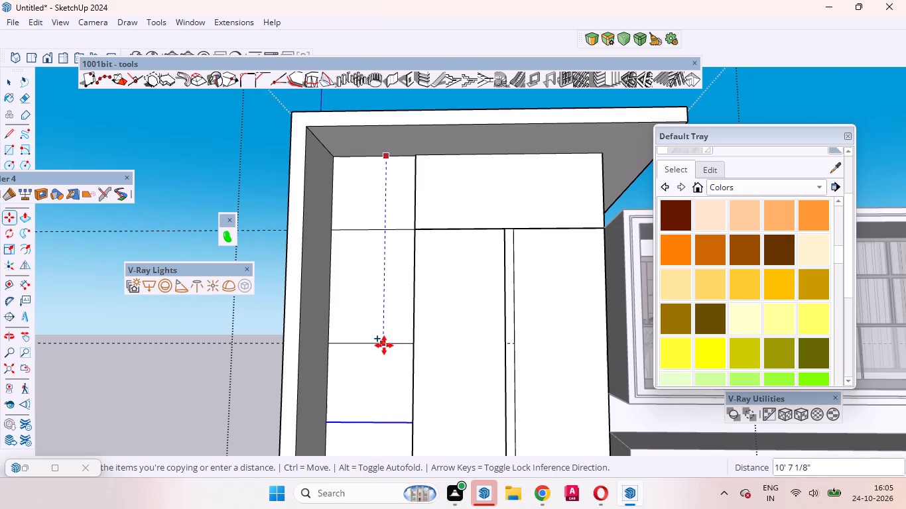
{"action": "key", "text": "Up"}
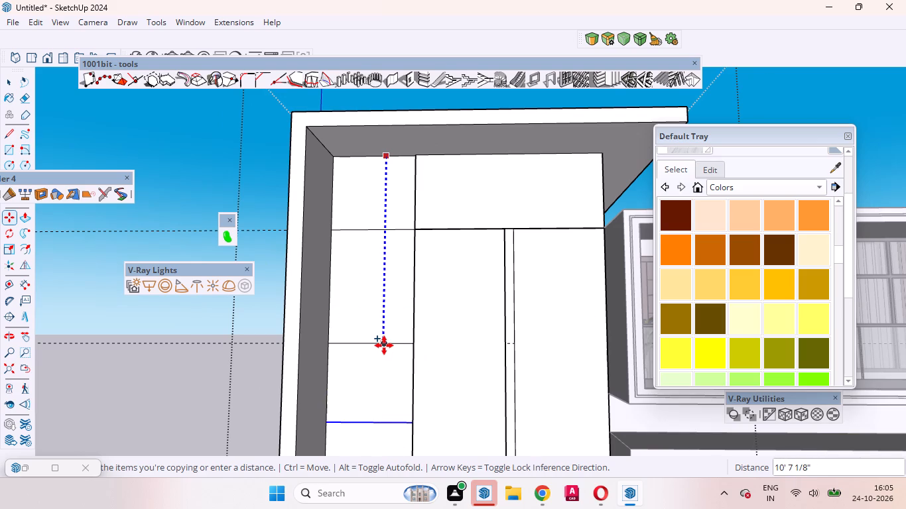
{"action": "left_click", "coordinate": [384, 345]}
{"action": "scroll", "coordinate": [410, 314], "scroll_direction": "down", "scroll_amount": 10}
{"action": "scroll", "coordinate": [300, 335], "scroll_direction": "down", "scroll_amount": 4}
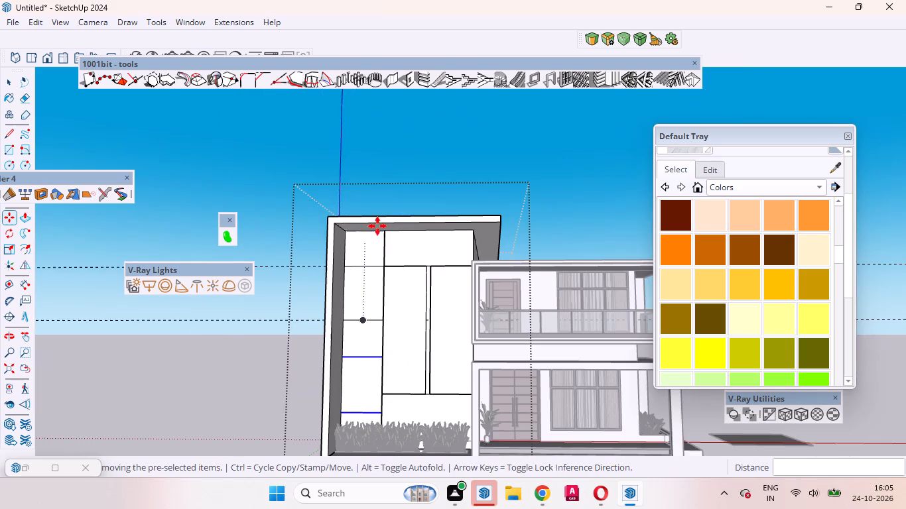
{"action": "middle_click_drag", "start_coordinate": [379, 275], "coordinate": [322, 370]}
{"action": "scroll", "coordinate": [322, 370], "scroll_direction": "up", "scroll_amount": 1}
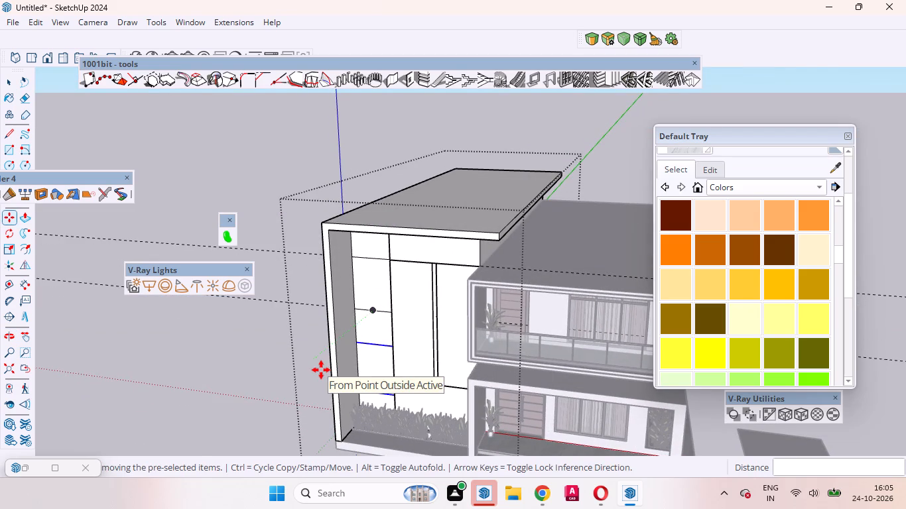
{"action": "left_click", "coordinate": [321, 370]}
{"action": "key", "text": "space"}
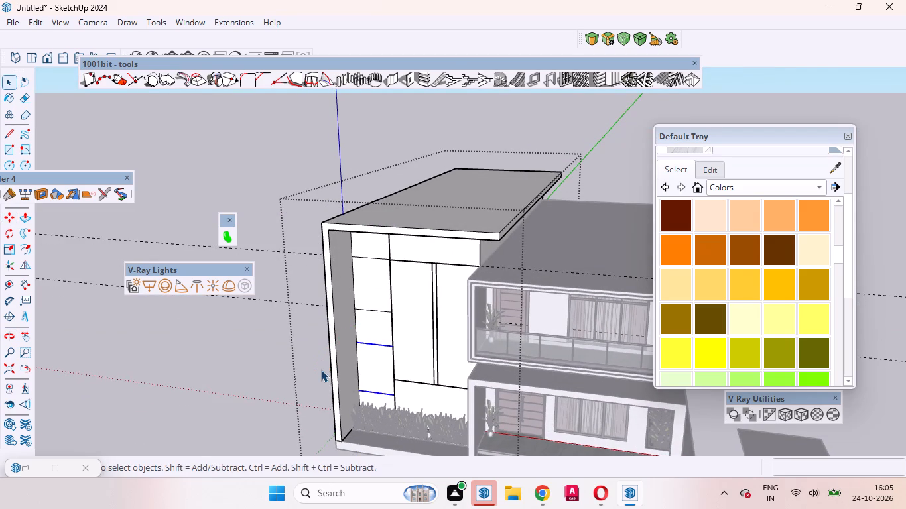
Examine the panels on the narrow wall face by selecting them one by one to check that the new edges divide it.
{"action": "scroll", "coordinate": [325, 361], "scroll_direction": "down", "scroll_amount": 6}
{"action": "middle_click_drag", "start_coordinate": [358, 339], "coordinate": [408, 300]}
{"action": "scroll", "coordinate": [404, 296], "scroll_direction": "up", "scroll_amount": 1}
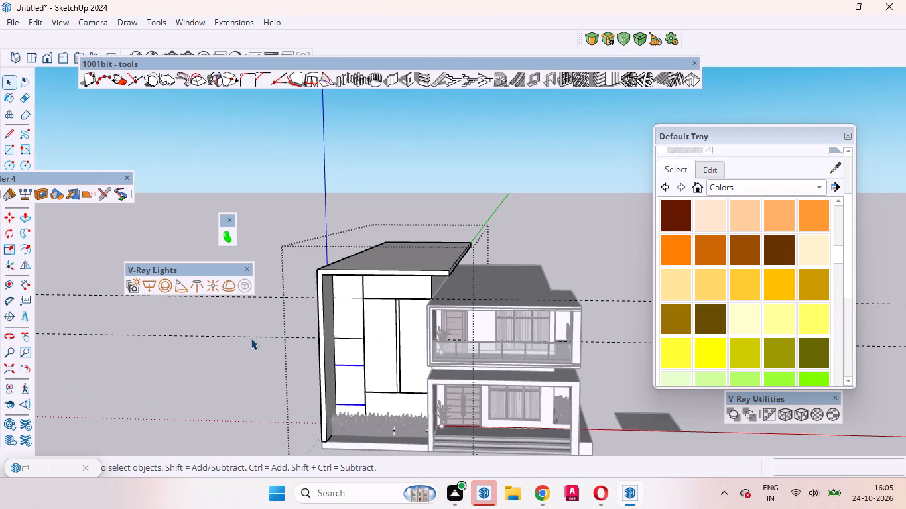
{"action": "left_click", "coordinate": [251, 339]}
{"action": "scroll", "coordinate": [292, 320], "scroll_direction": "up", "scroll_amount": 9}
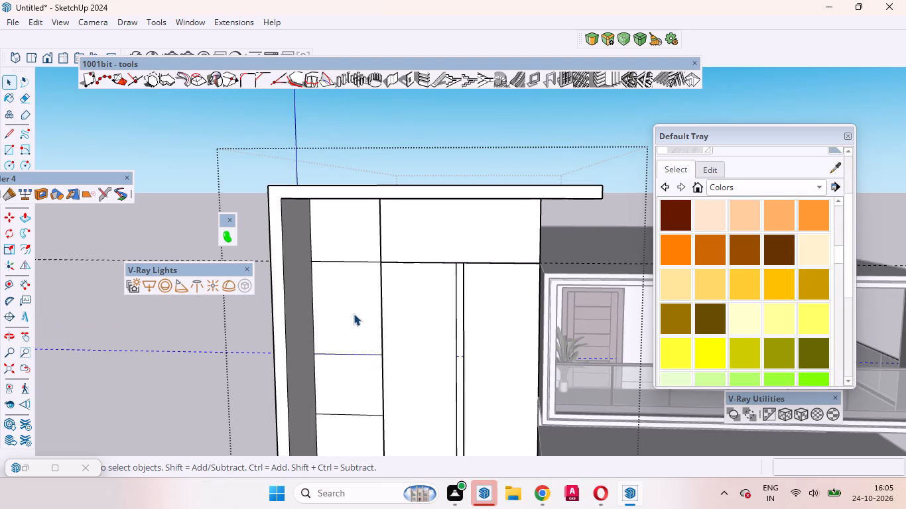
{"action": "left_click", "coordinate": [354, 316]}
{"action": "left_click", "coordinate": [361, 361]}
{"action": "left_click", "coordinate": [344, 439]}
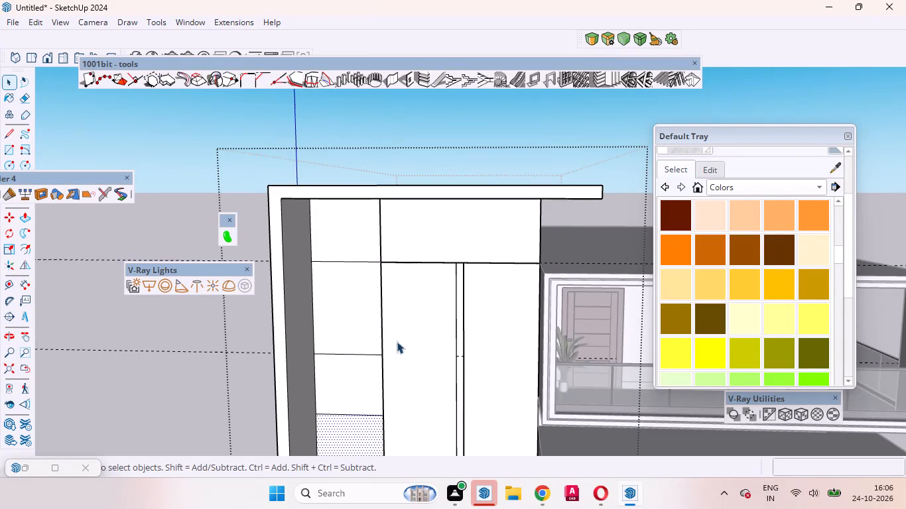
{"action": "scroll", "coordinate": [436, 252], "scroll_direction": "down", "scroll_amount": 7}
{"action": "left_click", "coordinate": [391, 233]}
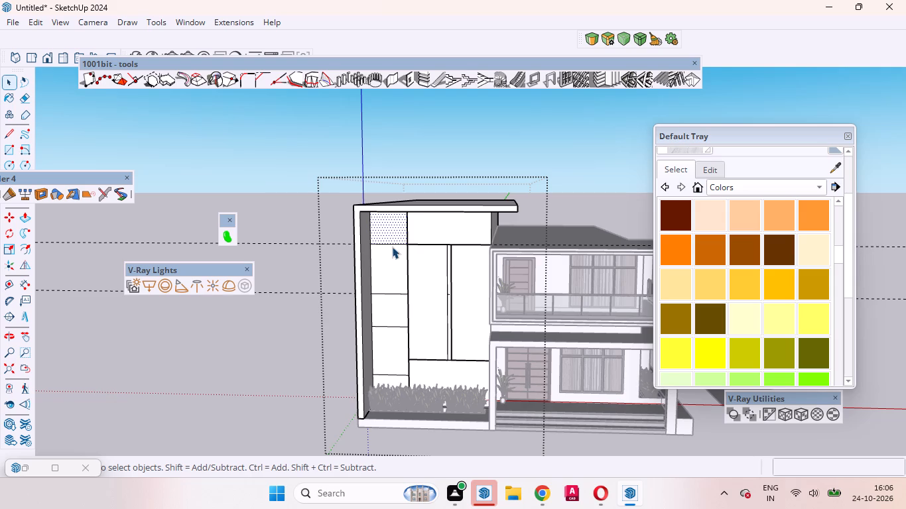
{"action": "left_click", "coordinate": [392, 260]}
Draw a vertical line about 6' 4" long down the middle of the narrow wall face's second panel from the top.
{"action": "scroll", "coordinate": [392, 260], "scroll_direction": "up", "scroll_amount": 5}
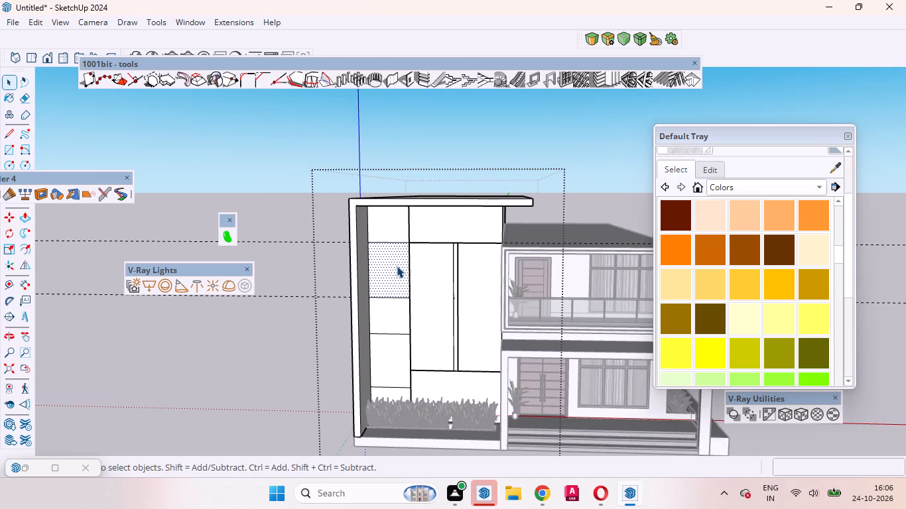
{"action": "scroll", "coordinate": [397, 262], "scroll_direction": "up", "scroll_amount": 6}
{"action": "middle_click_drag", "start_coordinate": [397, 258], "coordinate": [512, 251]}
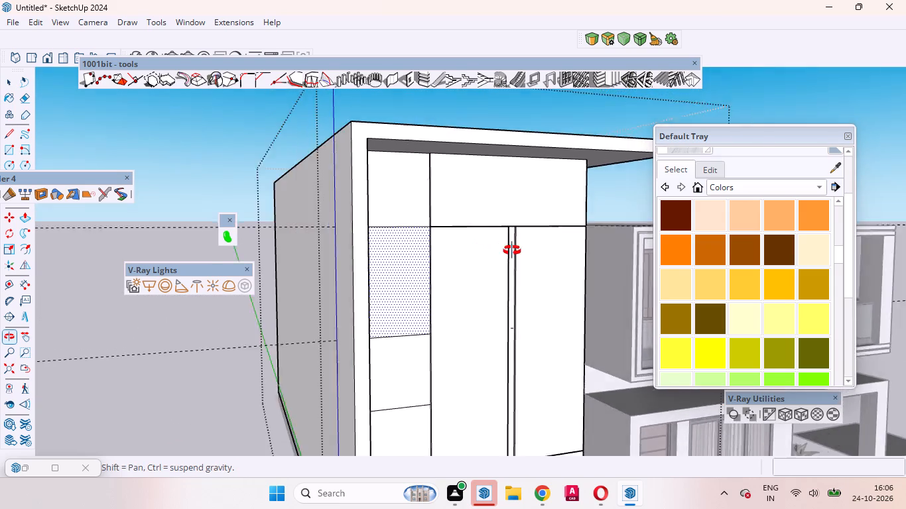
{"action": "middle_click_drag", "start_coordinate": [512, 251], "coordinate": [372, 256]}
{"action": "scroll", "coordinate": [372, 256], "scroll_direction": "up", "scroll_amount": 1}
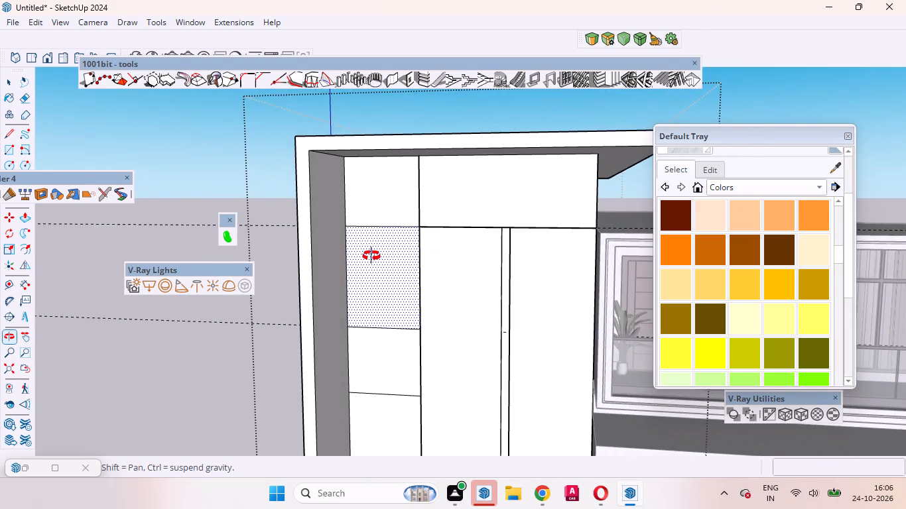
{"action": "scroll", "coordinate": [367, 245], "scroll_direction": "up", "scroll_amount": 6}
{"action": "scroll", "coordinate": [375, 226], "scroll_direction": "down", "scroll_amount": 5}
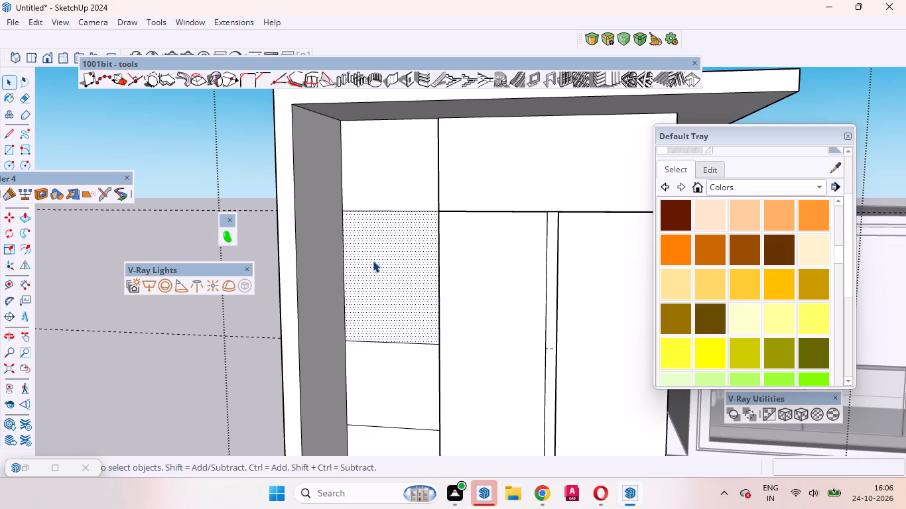
{"action": "scroll", "coordinate": [371, 261], "scroll_direction": "up", "scroll_amount": 8}
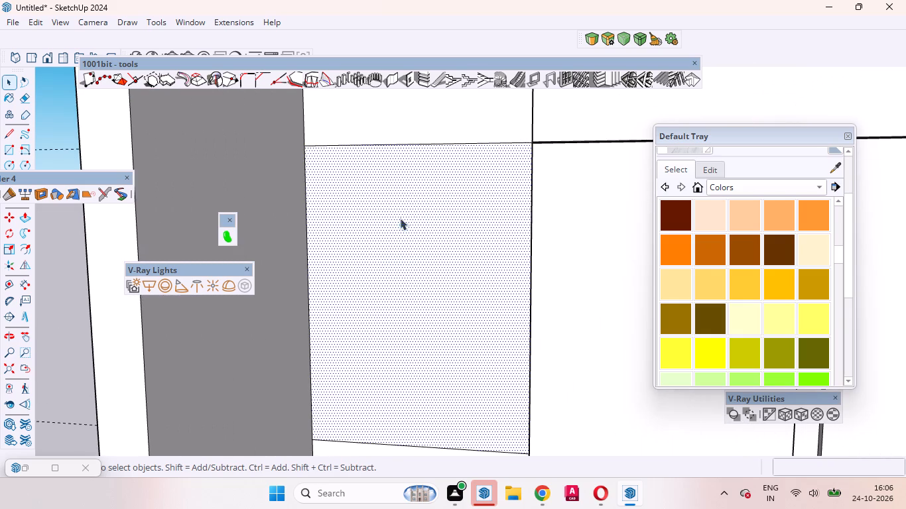
{"action": "key", "text": "l"}
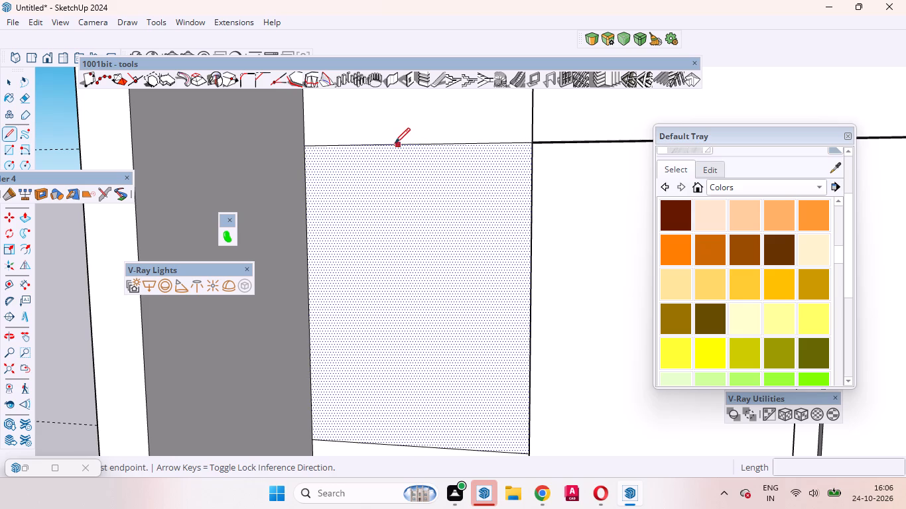
{"action": "left_click", "coordinate": [415, 141]}
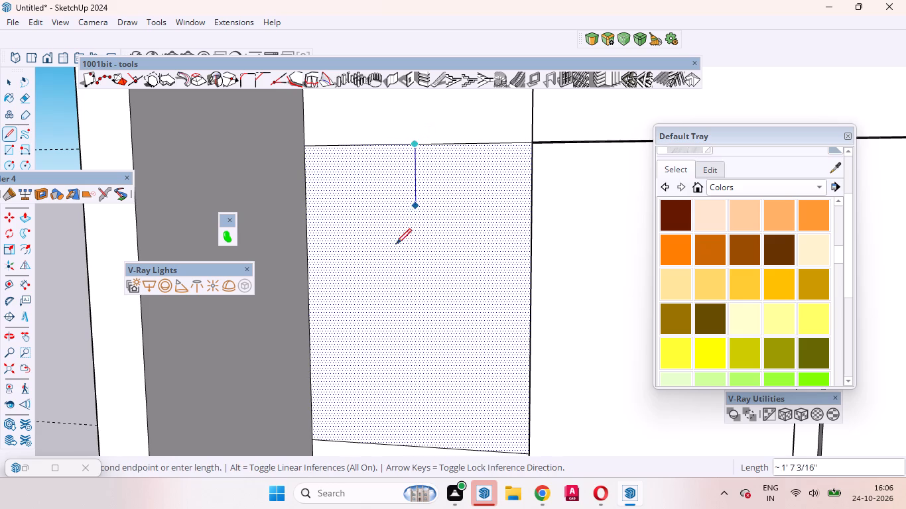
{"action": "scroll", "coordinate": [396, 245], "scroll_direction": "down", "scroll_amount": 5}
{"action": "scroll", "coordinate": [405, 238], "scroll_direction": "up", "scroll_amount": 1}
{"action": "scroll", "coordinate": [406, 238], "scroll_direction": "down", "scroll_amount": 2}
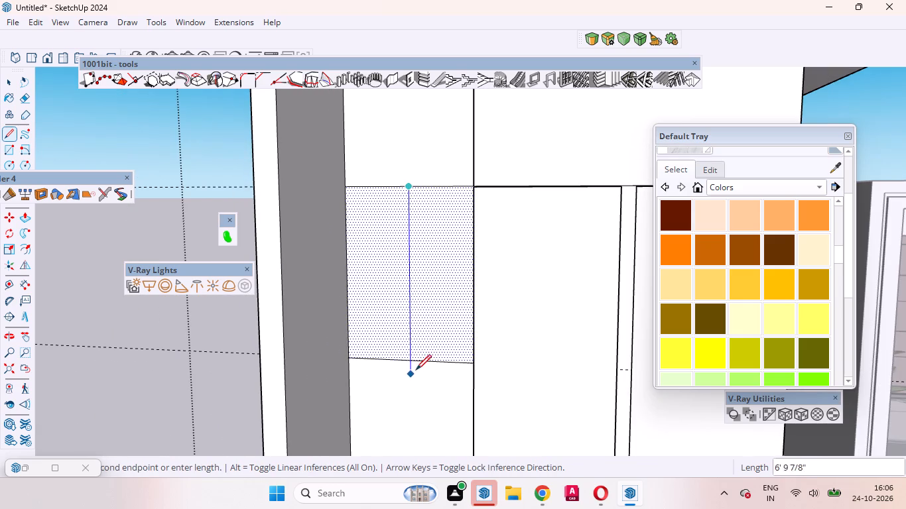
{"action": "left_click", "coordinate": [415, 359]}
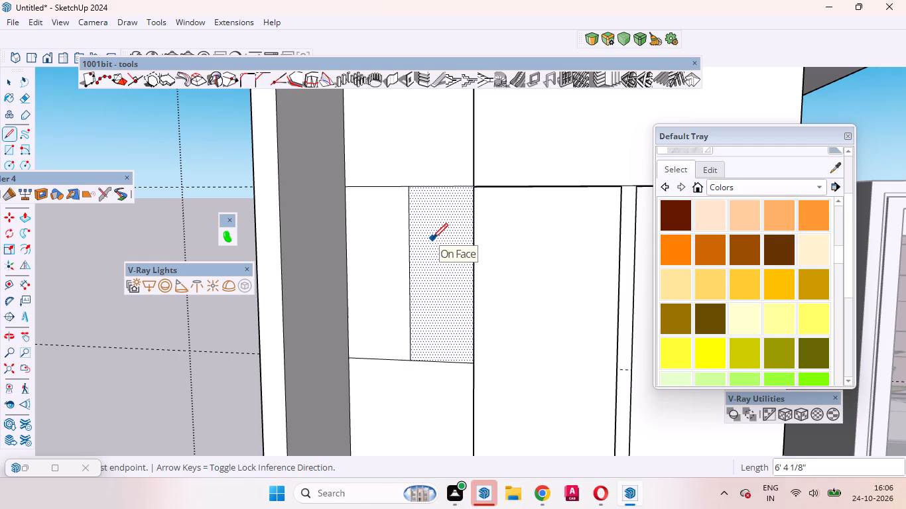
Draw a horizontal line about 4' 9" long across the same panel, roughly a third of the way down, crossing the vertical line.
{"action": "scroll", "coordinate": [348, 228], "scroll_direction": "up", "scroll_amount": 2}
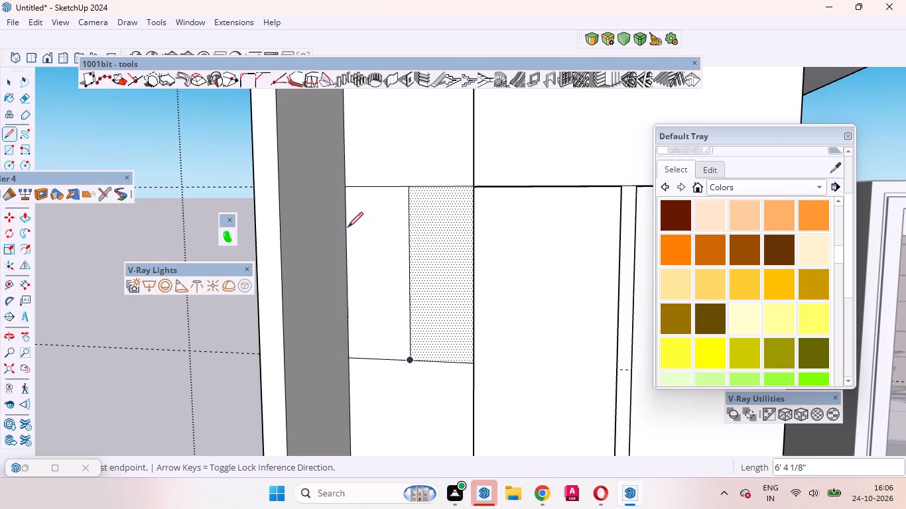
{"action": "scroll", "coordinate": [348, 227], "scroll_direction": "up", "scroll_amount": 2}
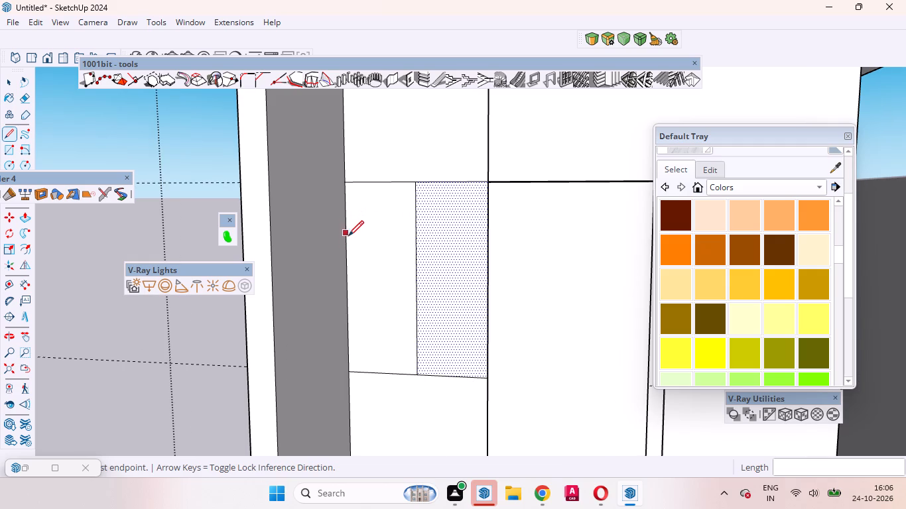
{"action": "left_click", "coordinate": [350, 247]}
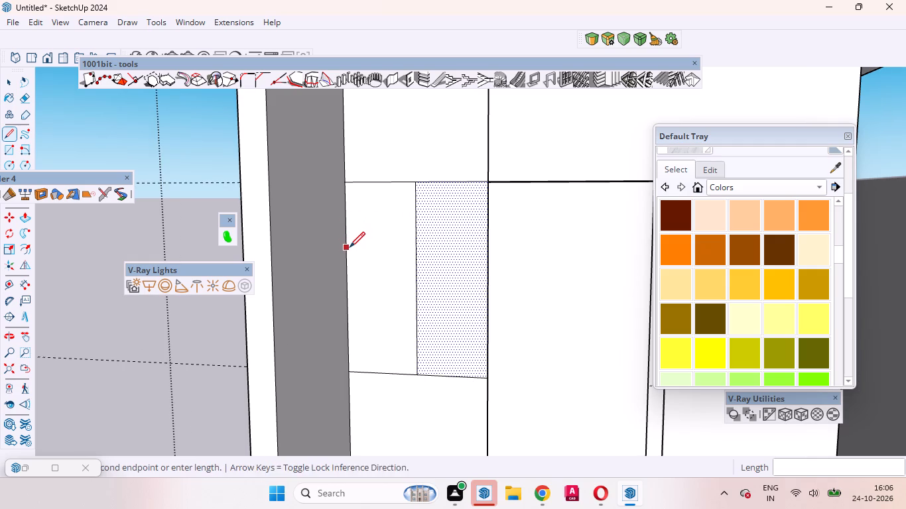
{"action": "scroll", "coordinate": [489, 256], "scroll_direction": "up", "scroll_amount": 5}
{"action": "middle_click_drag", "start_coordinate": [484, 249], "coordinate": [602, 300]}
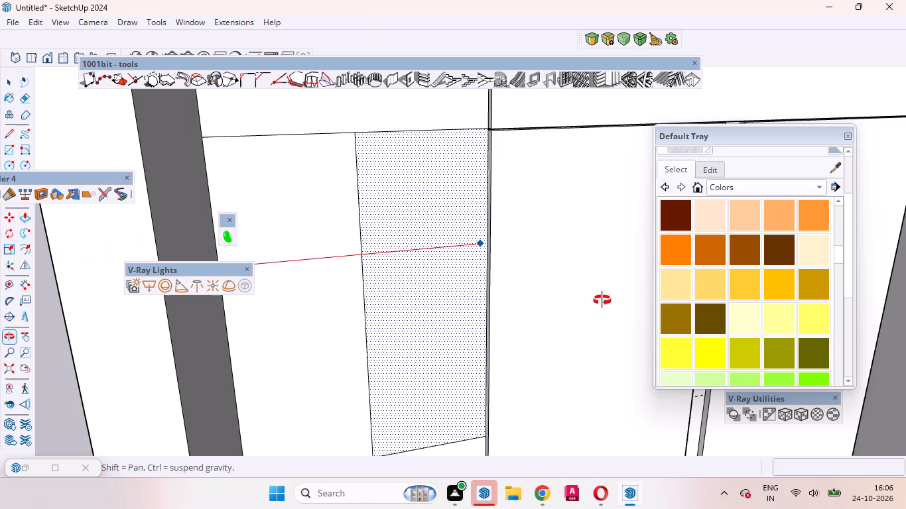
{"action": "middle_click_drag", "start_coordinate": [602, 300], "coordinate": [598, 301]}
{"action": "scroll", "coordinate": [469, 240], "scroll_direction": "up", "scroll_amount": 6}
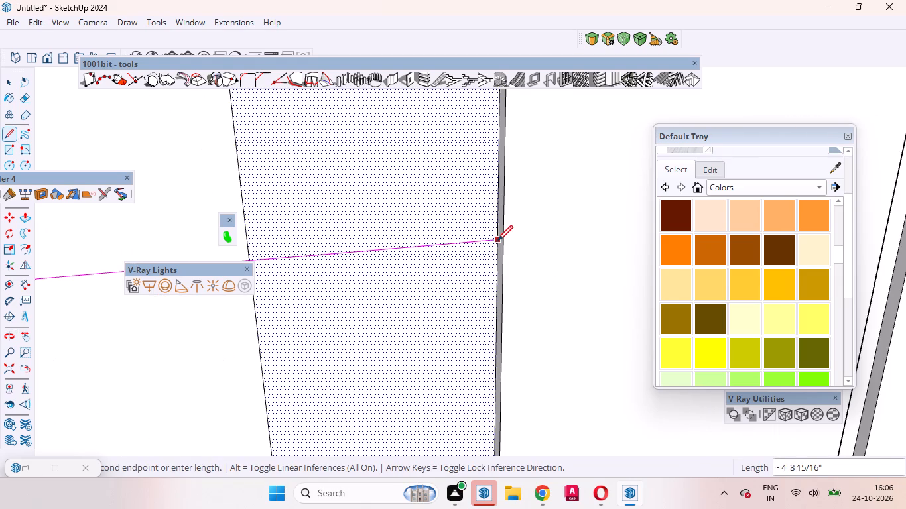
{"action": "left_click", "coordinate": [497, 241]}
{"action": "scroll", "coordinate": [397, 245], "scroll_direction": "down", "scroll_amount": 1}
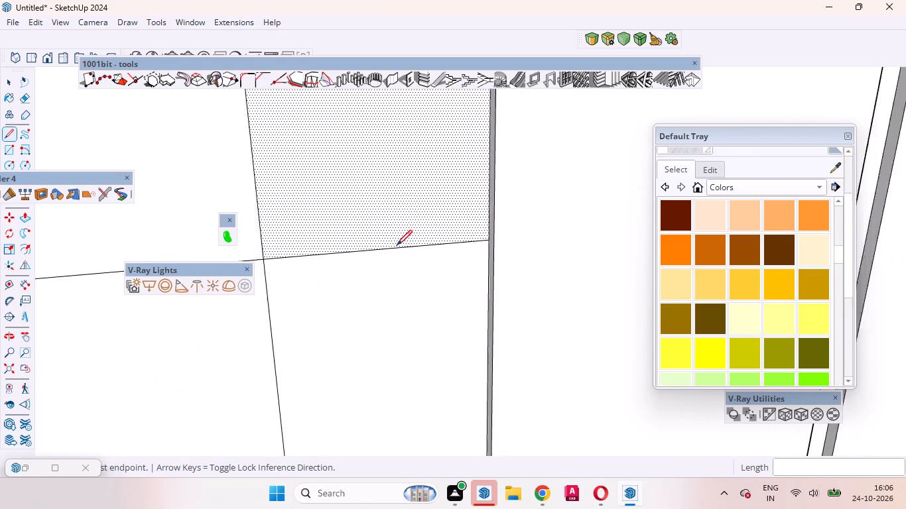
{"action": "scroll", "coordinate": [397, 245], "scroll_direction": "down", "scroll_amount": 6}
{"action": "middle_click_drag", "start_coordinate": [371, 260], "coordinate": [343, 259]}
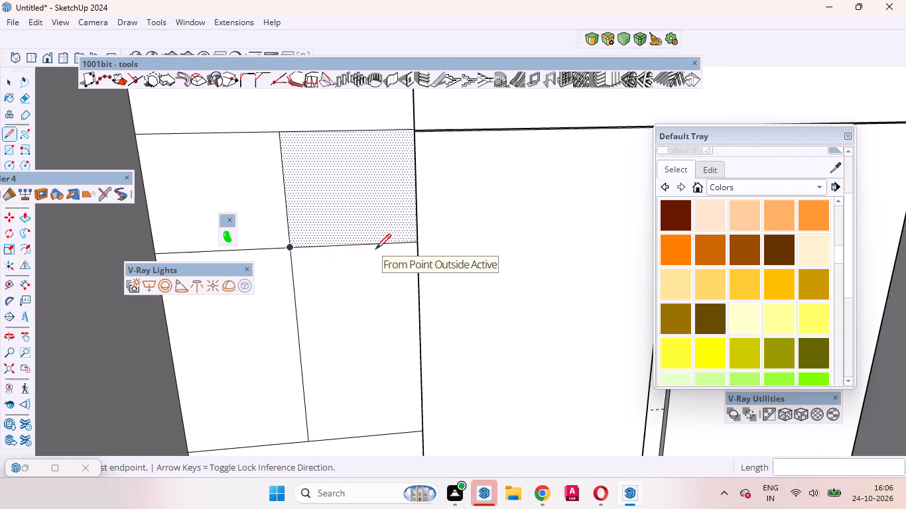
{"action": "key", "text": "space"}
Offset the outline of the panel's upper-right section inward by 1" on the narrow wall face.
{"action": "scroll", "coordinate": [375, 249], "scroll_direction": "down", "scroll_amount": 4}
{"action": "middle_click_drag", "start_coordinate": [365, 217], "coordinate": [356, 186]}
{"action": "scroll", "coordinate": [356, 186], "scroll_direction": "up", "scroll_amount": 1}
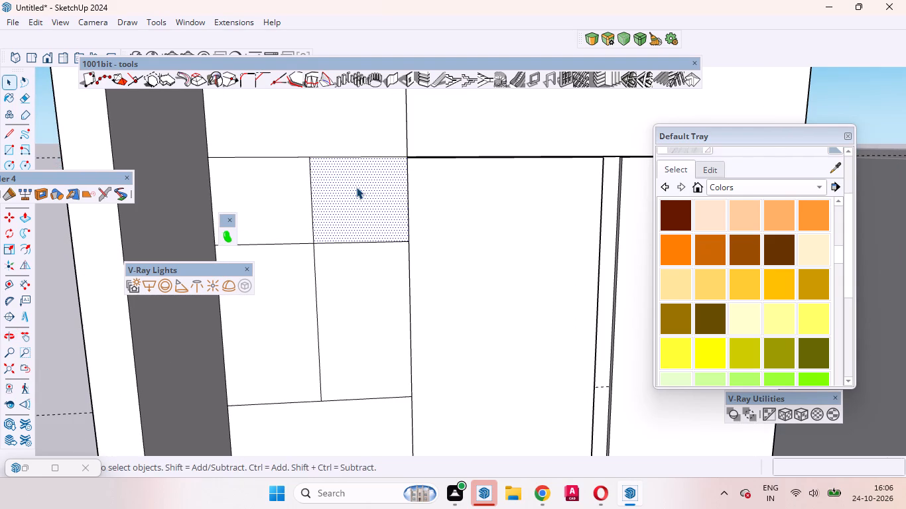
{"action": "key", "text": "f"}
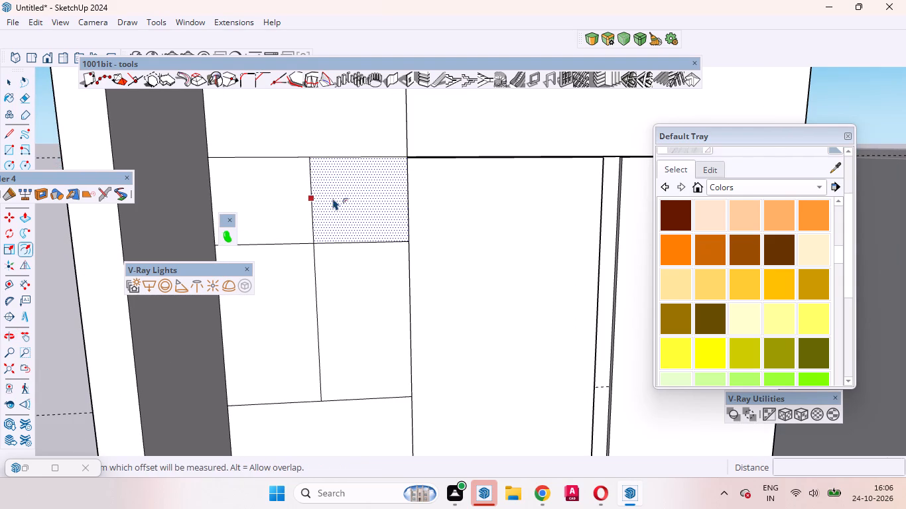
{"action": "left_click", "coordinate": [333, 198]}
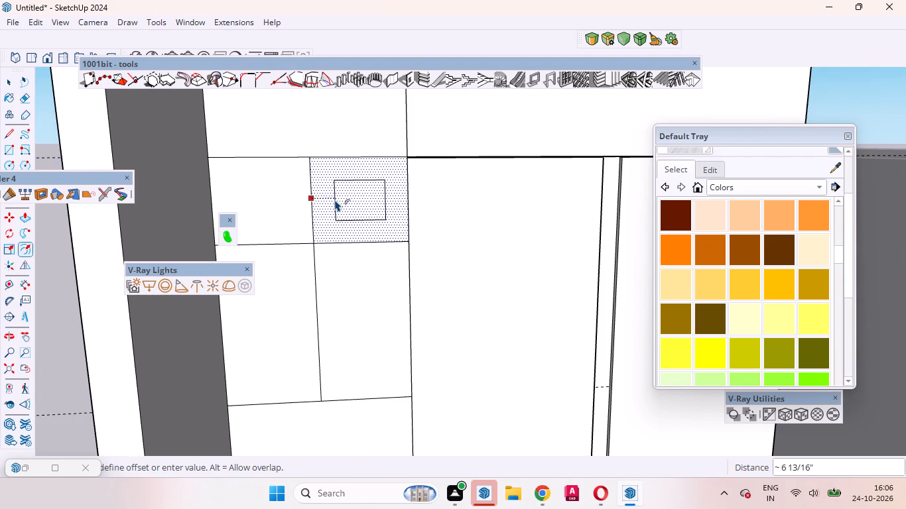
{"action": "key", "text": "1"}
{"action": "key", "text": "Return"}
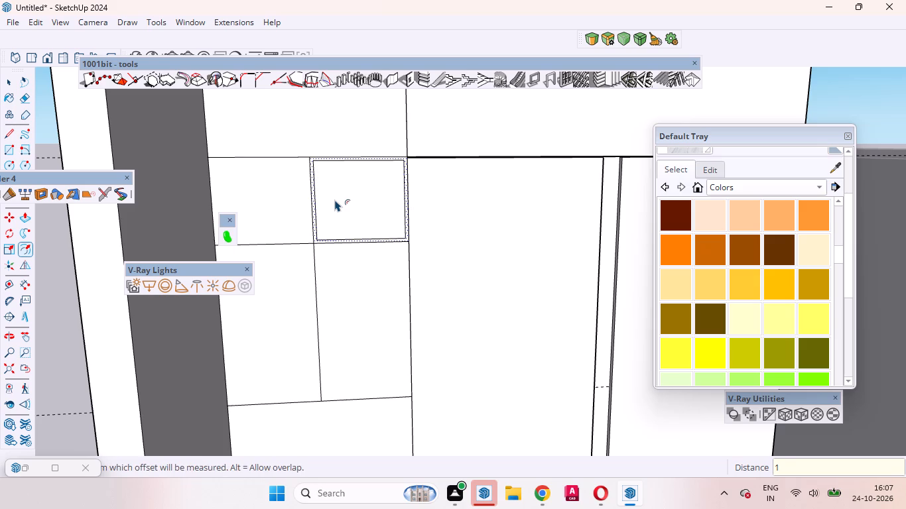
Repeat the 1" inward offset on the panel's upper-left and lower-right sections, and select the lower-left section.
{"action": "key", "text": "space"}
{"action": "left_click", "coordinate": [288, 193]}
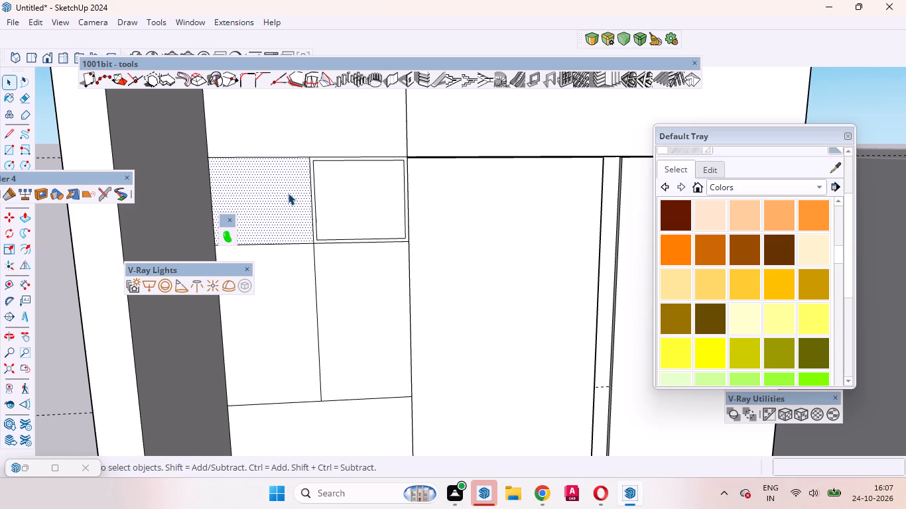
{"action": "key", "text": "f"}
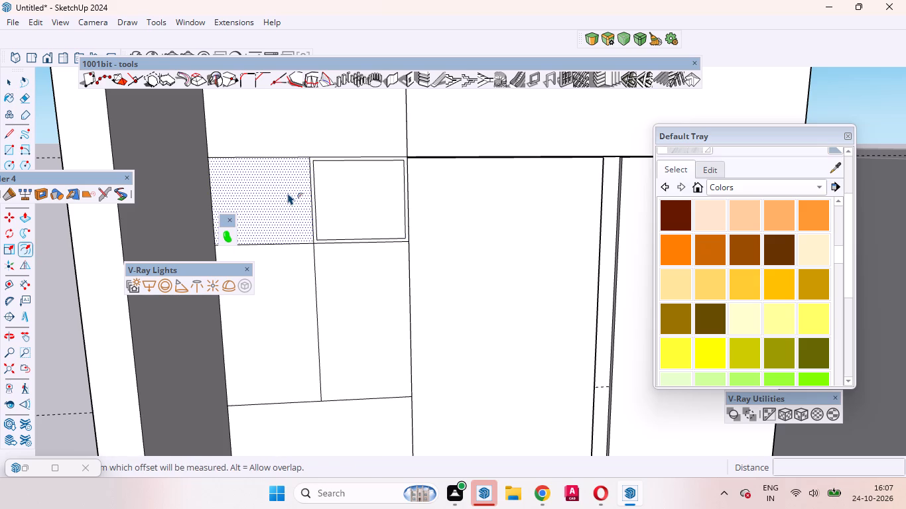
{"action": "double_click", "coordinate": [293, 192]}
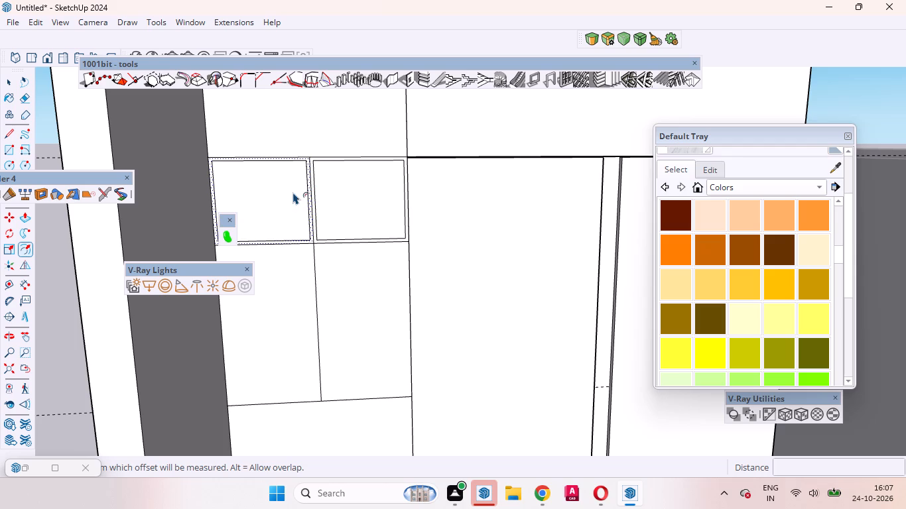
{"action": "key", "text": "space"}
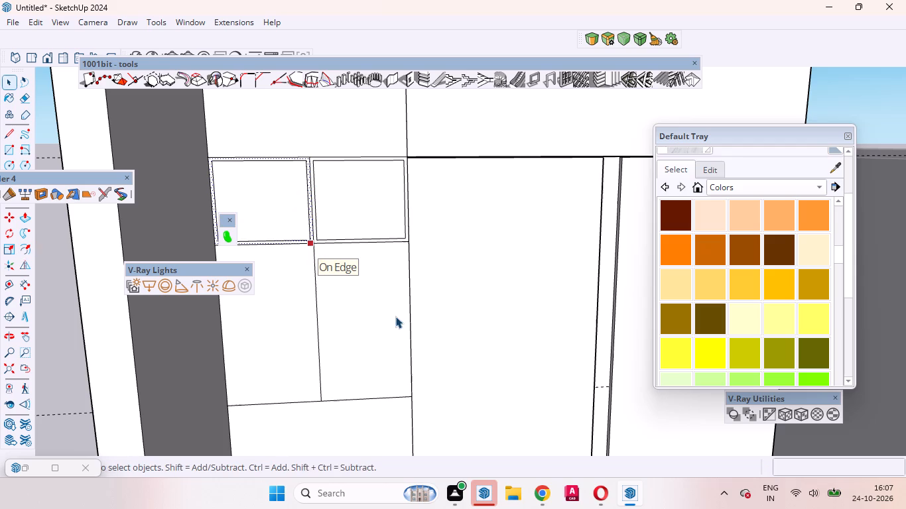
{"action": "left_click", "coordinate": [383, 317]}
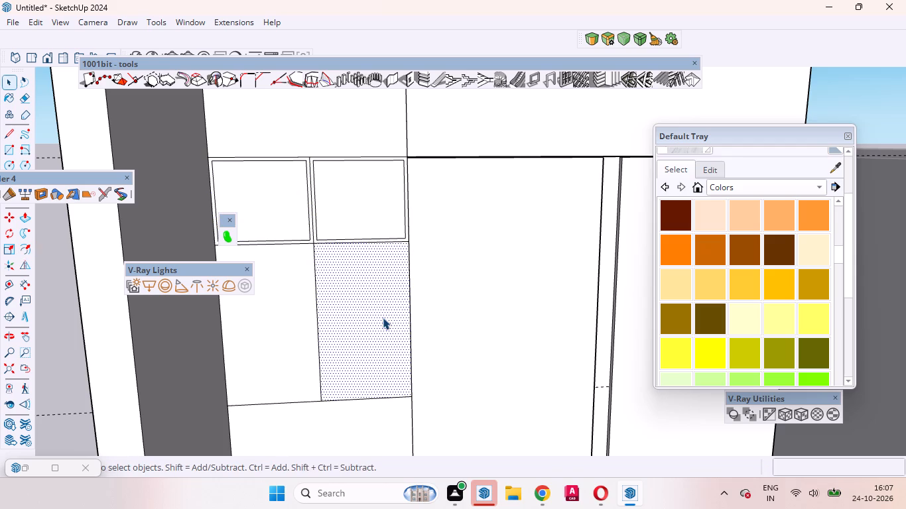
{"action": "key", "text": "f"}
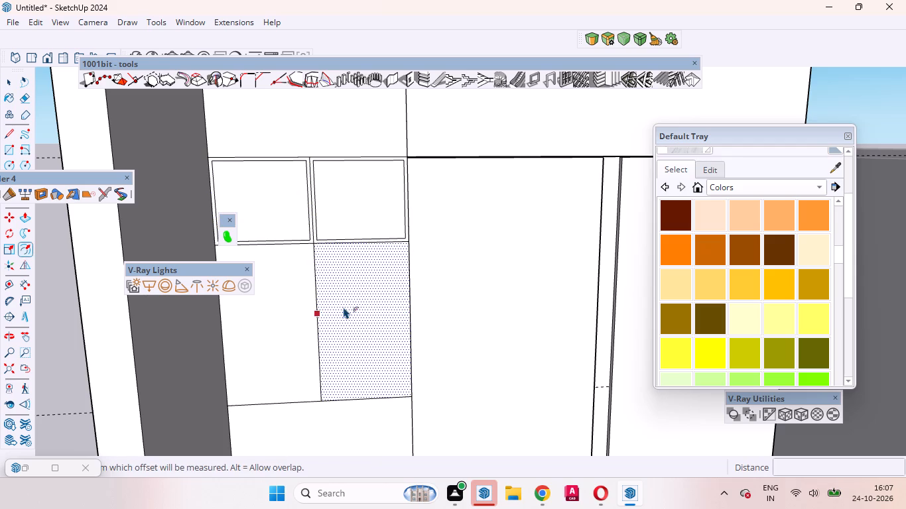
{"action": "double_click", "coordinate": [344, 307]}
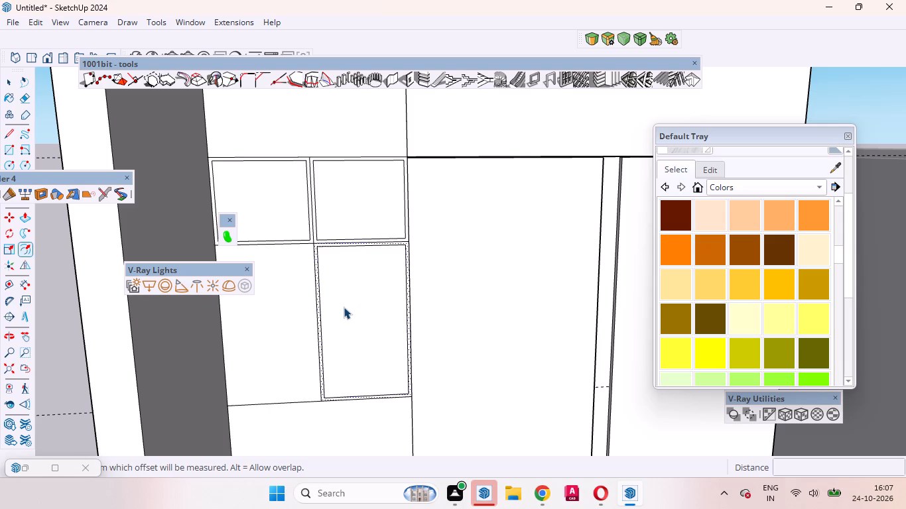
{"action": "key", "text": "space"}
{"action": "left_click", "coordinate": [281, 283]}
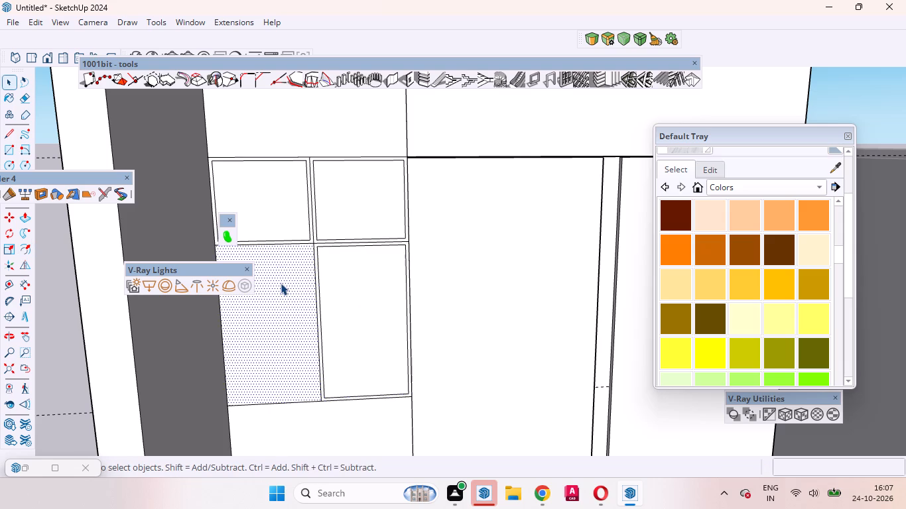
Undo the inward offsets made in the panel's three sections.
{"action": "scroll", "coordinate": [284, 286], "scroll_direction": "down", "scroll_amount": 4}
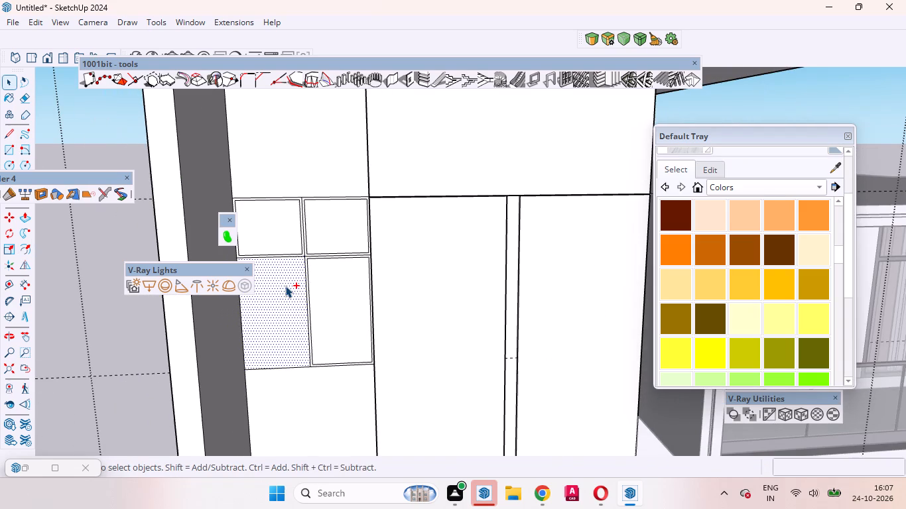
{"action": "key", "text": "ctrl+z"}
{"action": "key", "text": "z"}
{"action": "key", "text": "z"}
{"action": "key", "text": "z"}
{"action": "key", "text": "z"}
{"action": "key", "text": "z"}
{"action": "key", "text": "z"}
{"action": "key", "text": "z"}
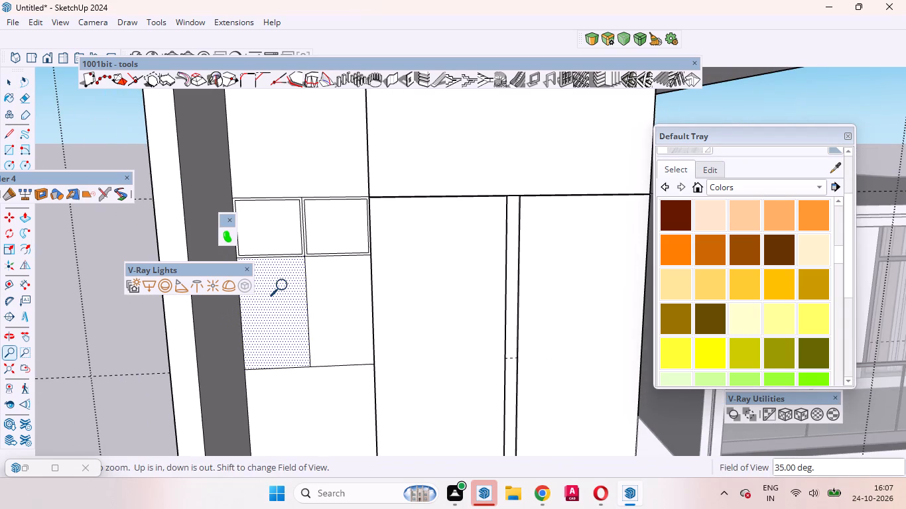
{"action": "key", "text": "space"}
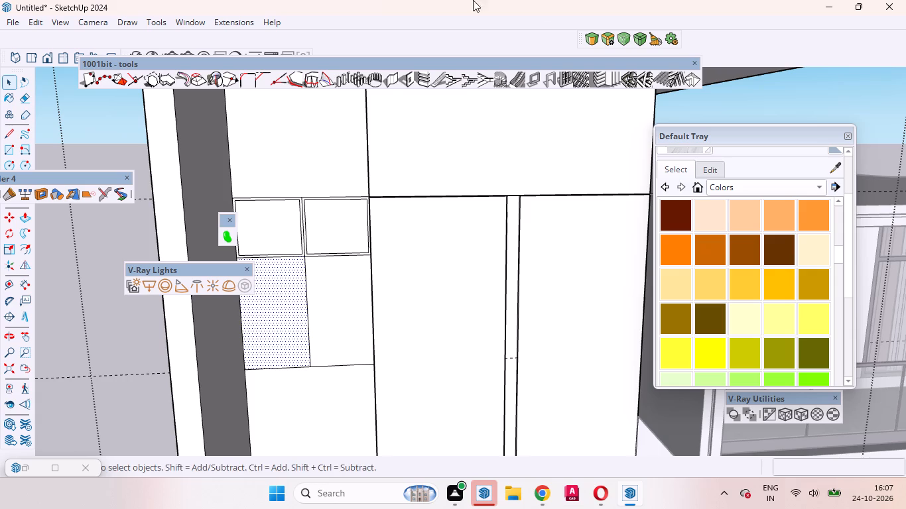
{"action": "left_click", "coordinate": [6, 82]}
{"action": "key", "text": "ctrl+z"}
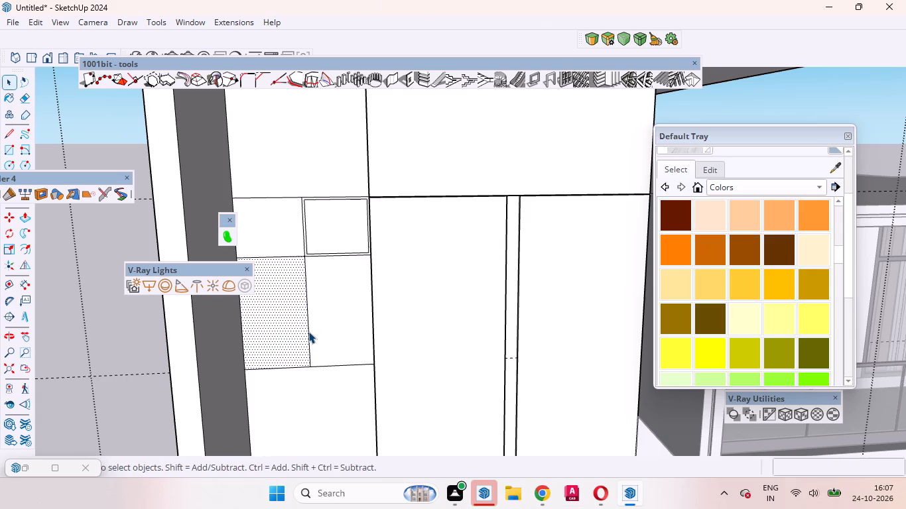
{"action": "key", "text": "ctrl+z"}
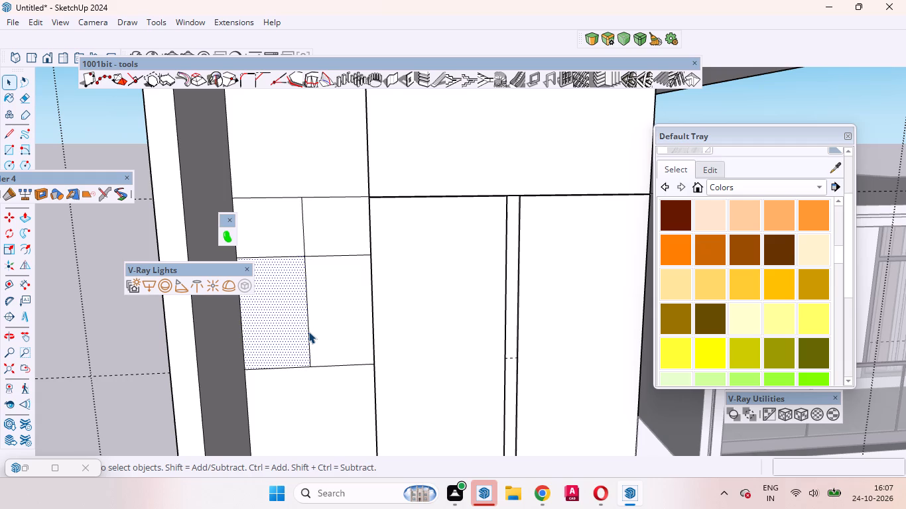
Offset the outline of the panel's lower-left section inward by 1.5".
{"action": "key", "text": "f"}
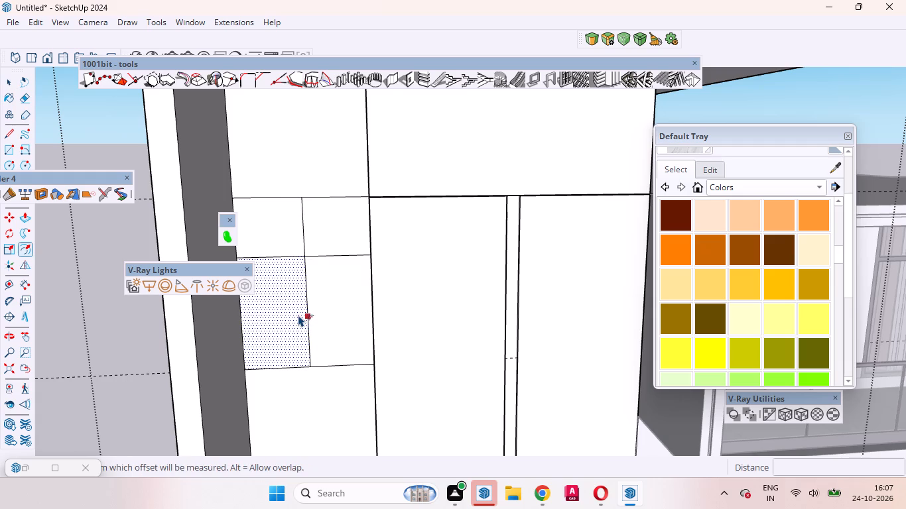
{"action": "left_click", "coordinate": [298, 315]}
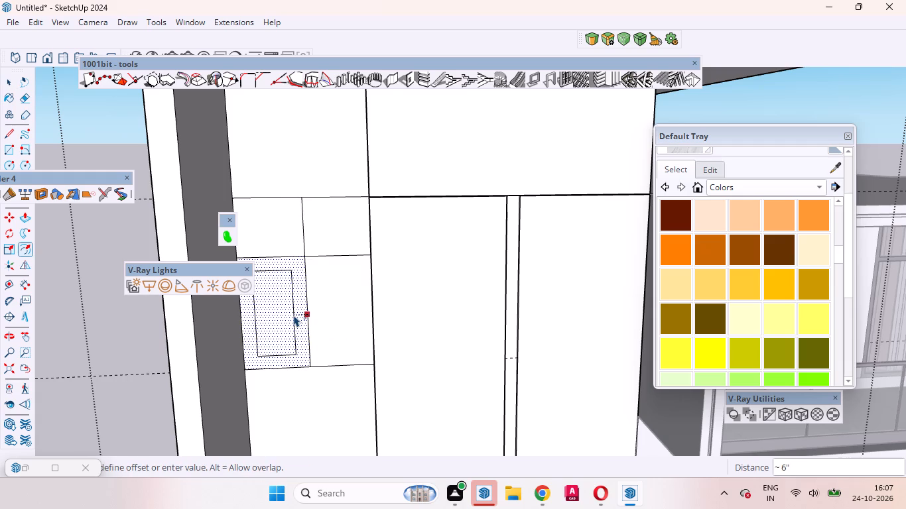
{"action": "key", "text": "1"}
{"action": "key", "text": "period"}
{"action": "type", "text": "5mm"}
{"action": "key", "text": "ctrl+z"}
{"action": "left_click_drag", "start_coordinate": [315, 325], "coordinate": [322, 333]}
{"action": "left_click_drag", "start_coordinate": [322, 333], "coordinate": [300, 315]}
{"action": "key", "text": "1"}
{"action": "key", "text": "period"}
{"action": "key", "text": "5"}
{"action": "key", "text": "Return"}
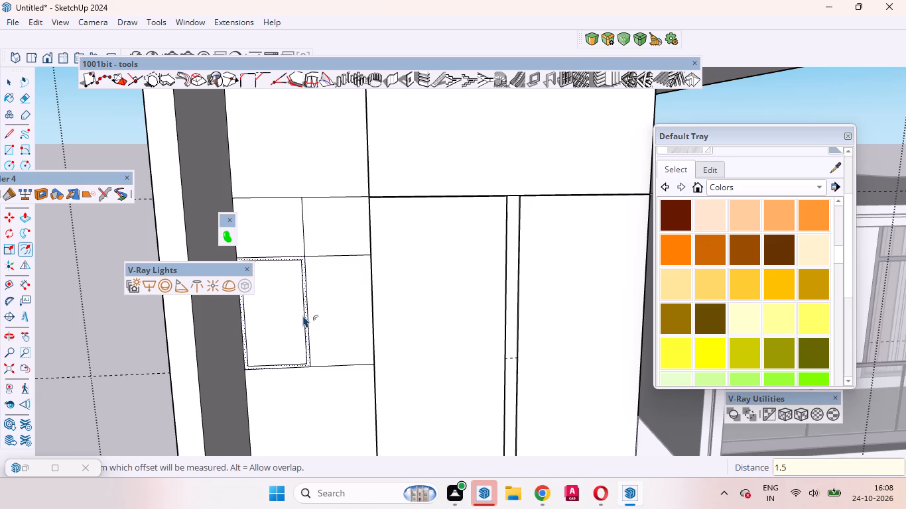
Repeat the 1.5" inward offset on the panel's lower-right section.
{"action": "key", "text": "space"}
{"action": "left_click", "coordinate": [339, 313]}
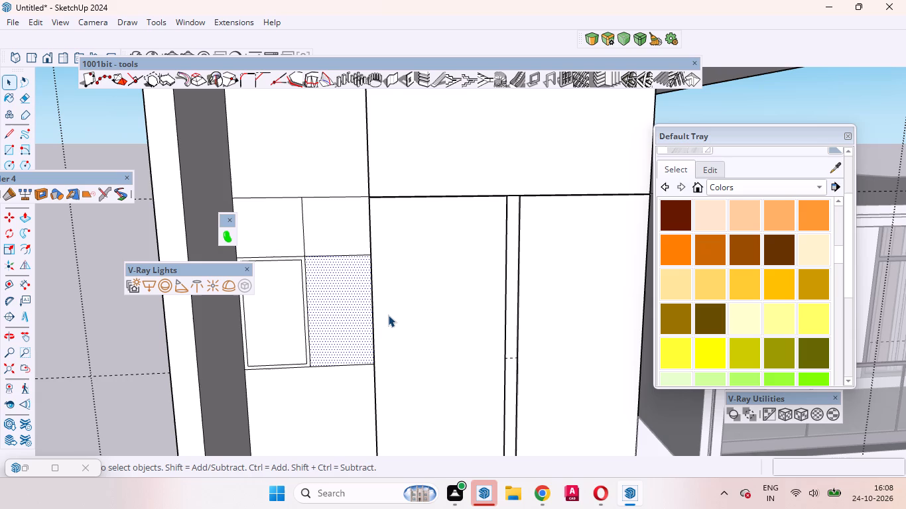
{"action": "key", "text": "f"}
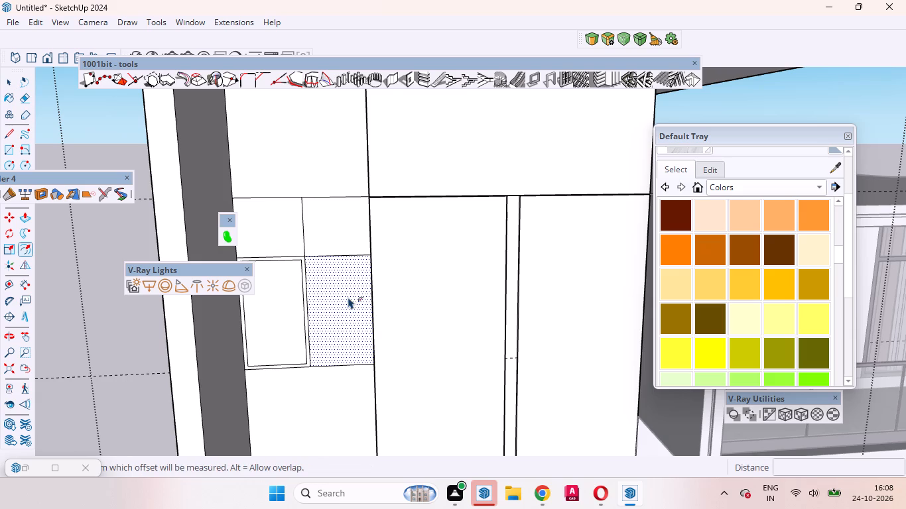
{"action": "double_click", "coordinate": [306, 280]}
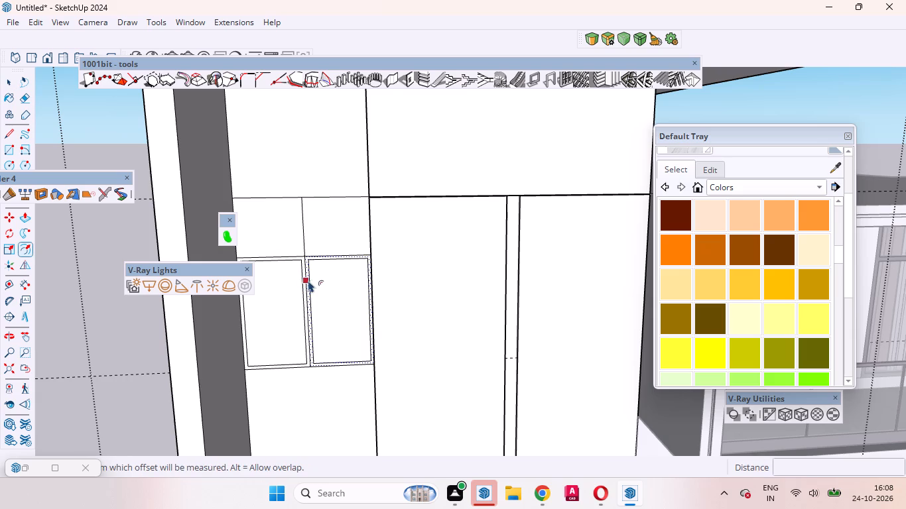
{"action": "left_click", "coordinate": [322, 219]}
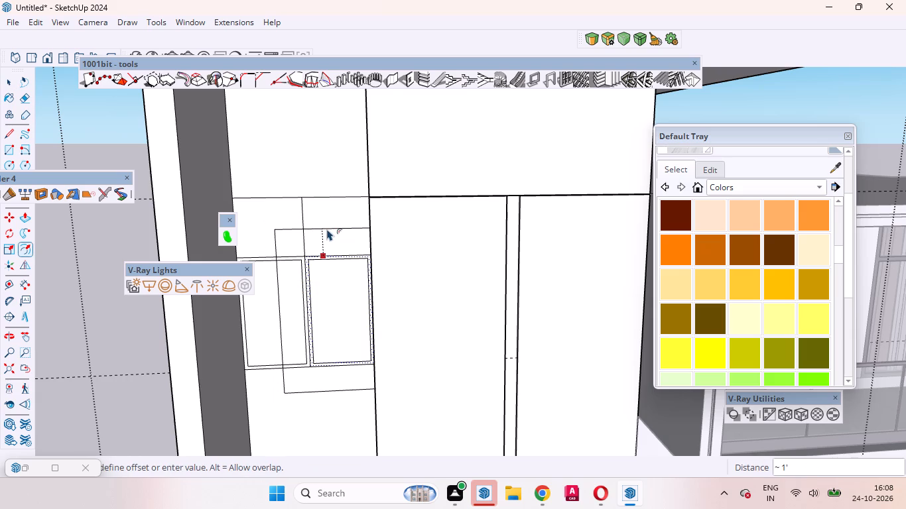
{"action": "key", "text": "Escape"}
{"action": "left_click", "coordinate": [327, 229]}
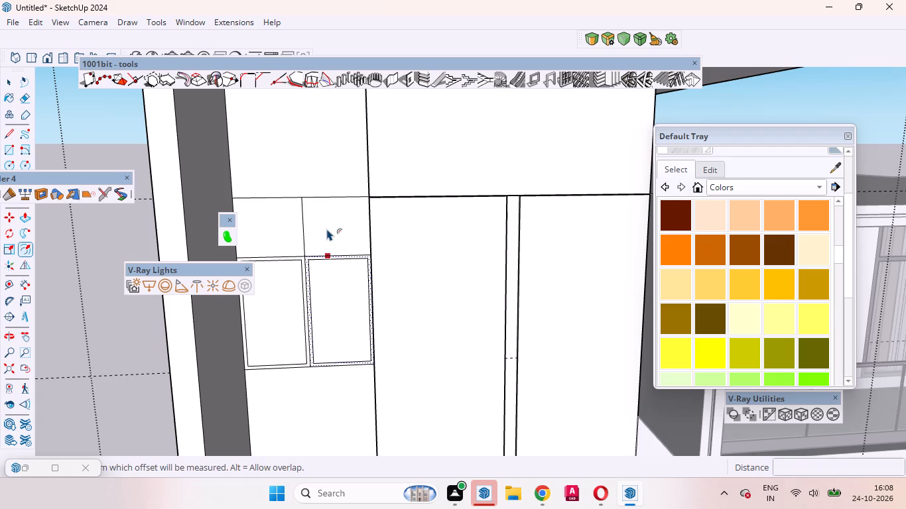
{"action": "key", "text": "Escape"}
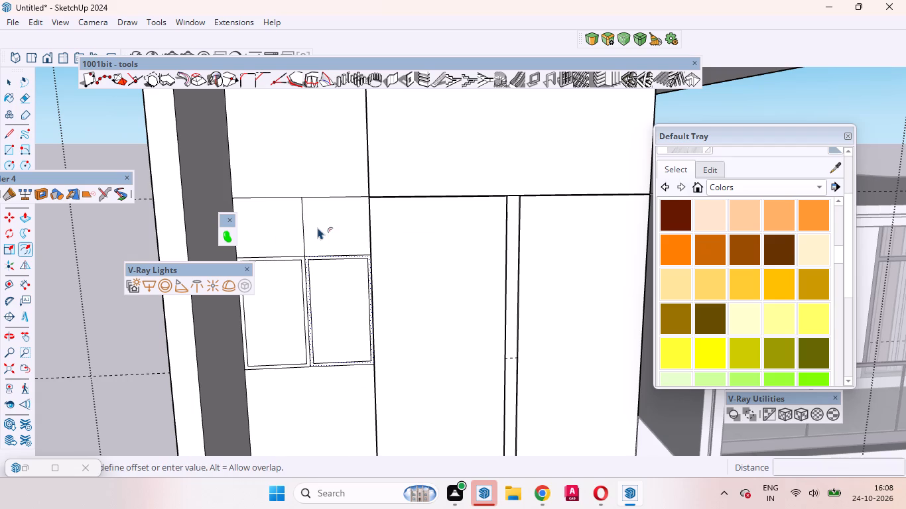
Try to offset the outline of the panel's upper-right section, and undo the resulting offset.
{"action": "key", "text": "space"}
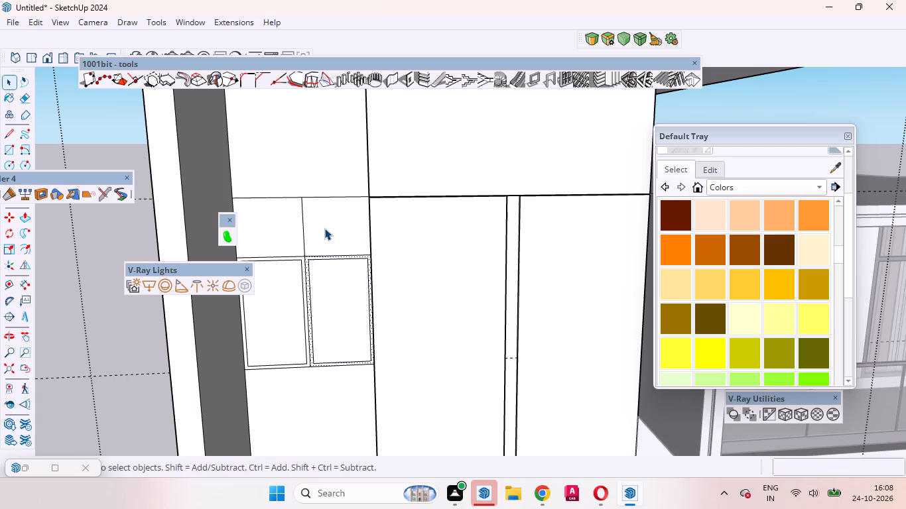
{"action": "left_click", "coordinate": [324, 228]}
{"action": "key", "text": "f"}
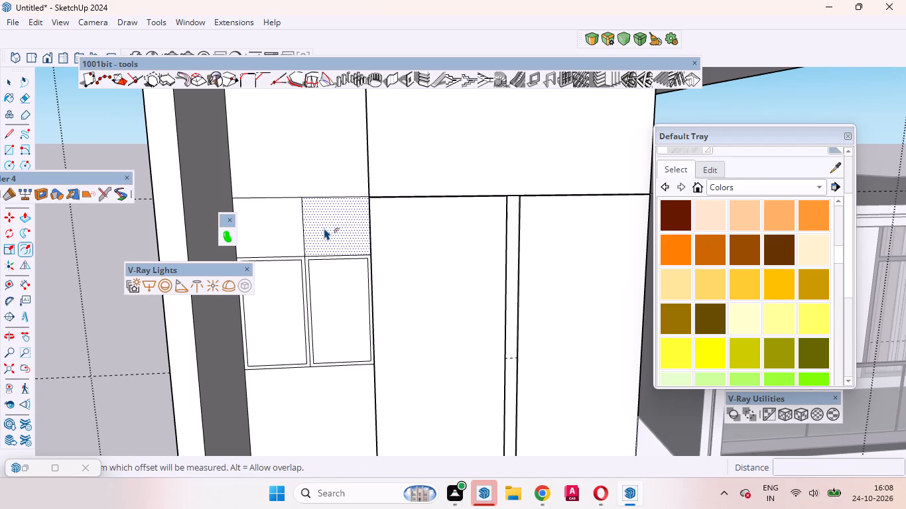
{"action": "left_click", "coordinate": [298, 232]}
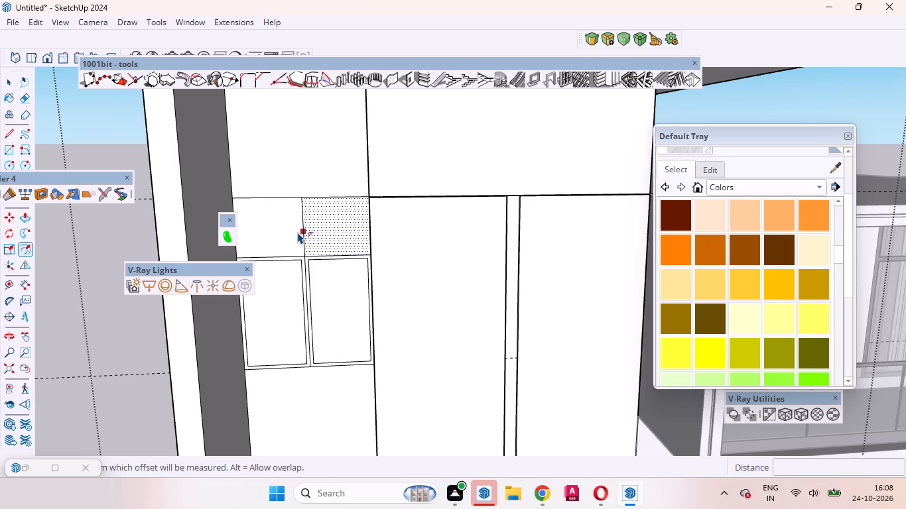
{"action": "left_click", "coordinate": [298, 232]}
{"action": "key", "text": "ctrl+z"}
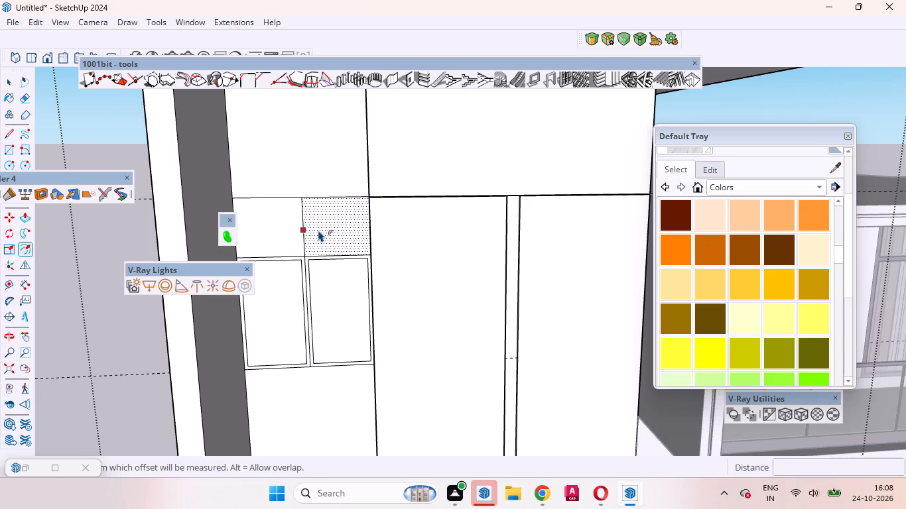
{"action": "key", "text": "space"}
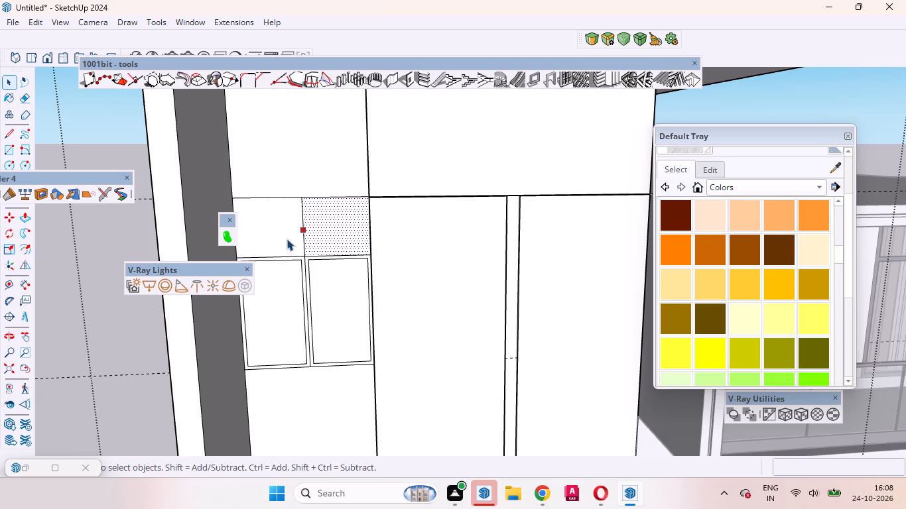
Offset the outline of the panel's upper-left section inward by 1.5".
{"action": "left_click", "coordinate": [273, 235]}
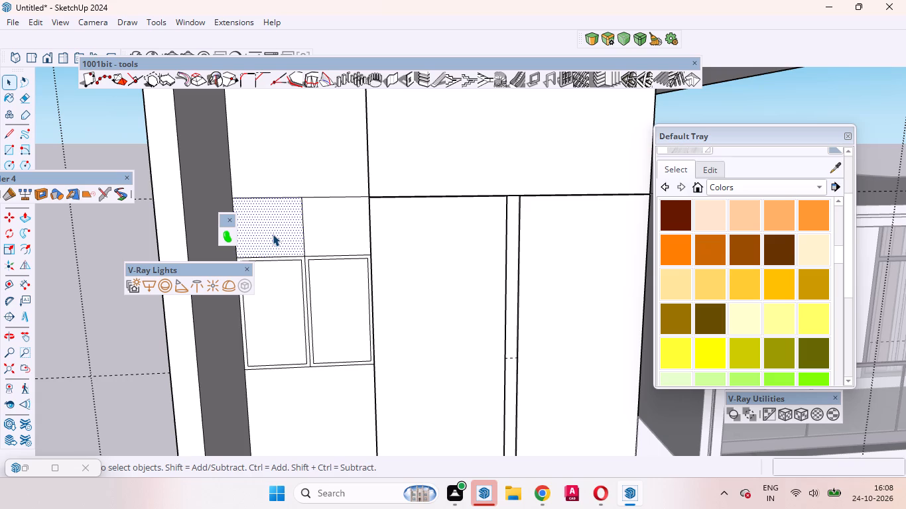
{"action": "key", "text": "f"}
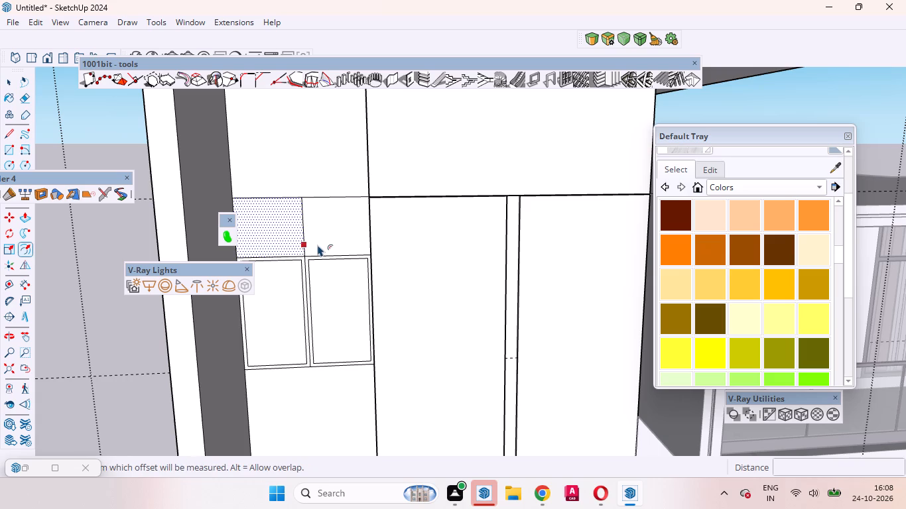
{"action": "left_click", "coordinate": [318, 244]}
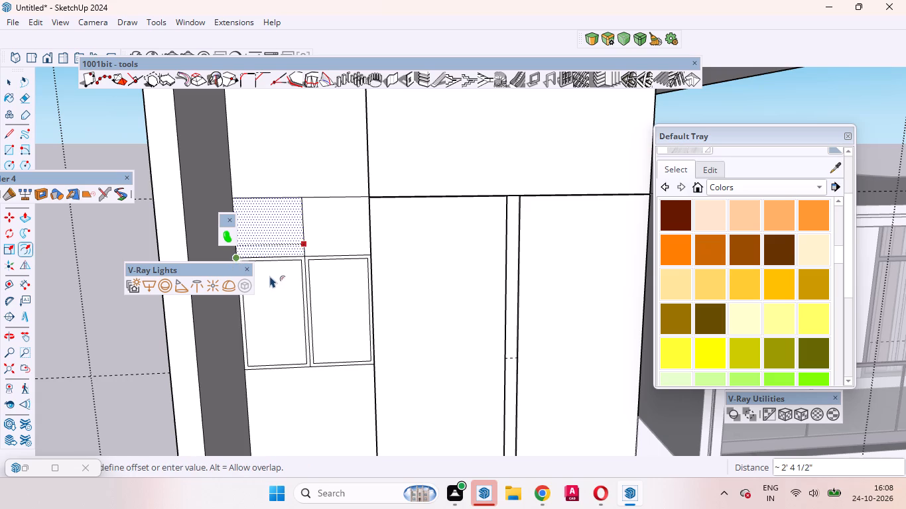
{"action": "scroll", "coordinate": [281, 277], "scroll_direction": "up", "scroll_amount": 4}
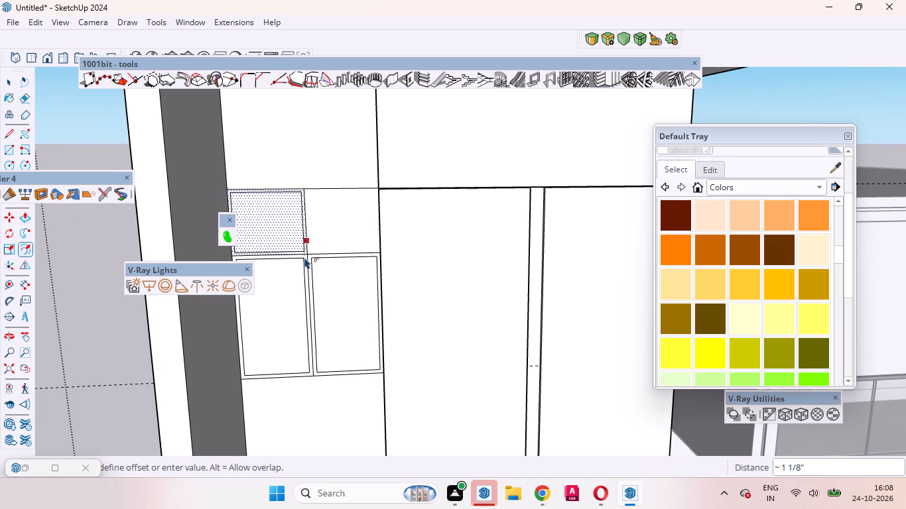
{"action": "left_click", "coordinate": [304, 266]}
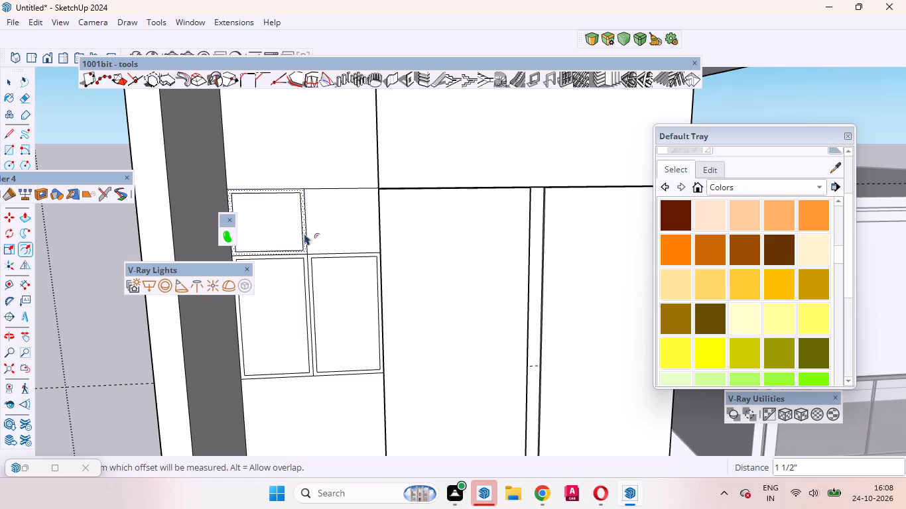
{"action": "key", "text": "space"}
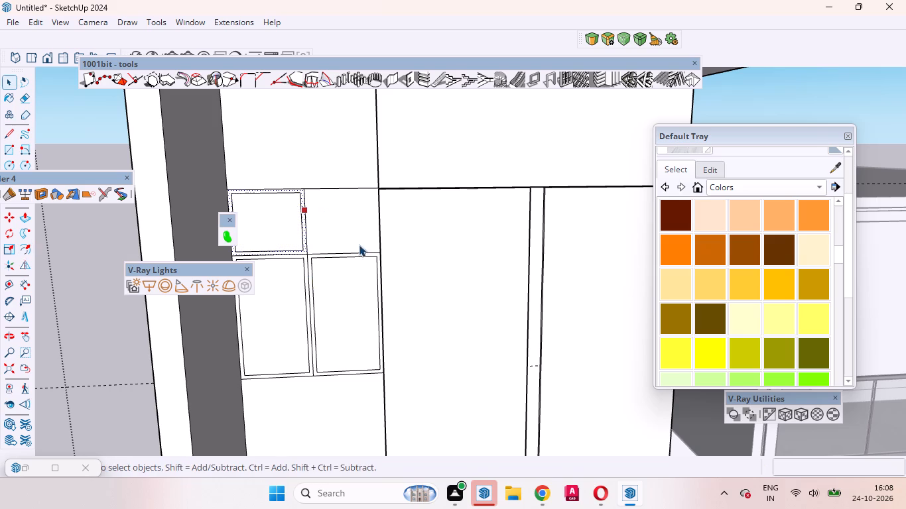
Repeat the 1.5" inward offset on the panel's upper-right section.
{"action": "left_click", "coordinate": [342, 223]}
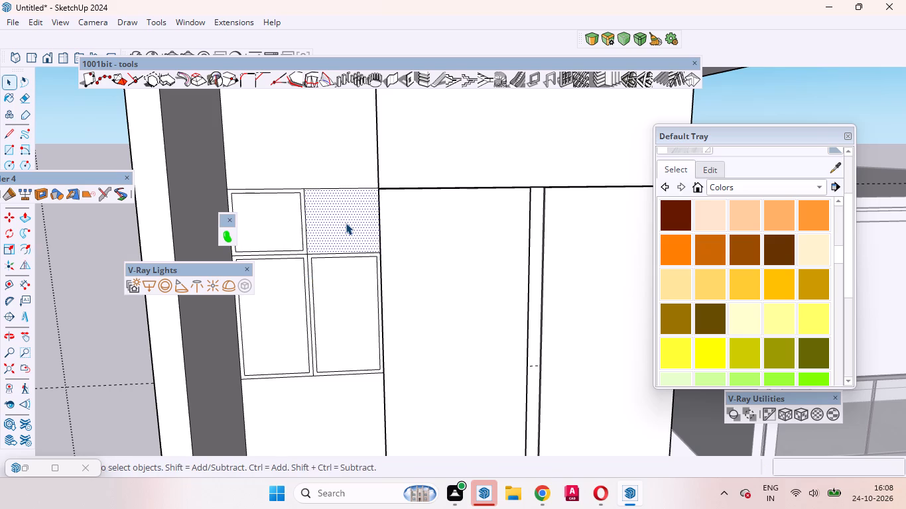
{"action": "key", "text": "f"}
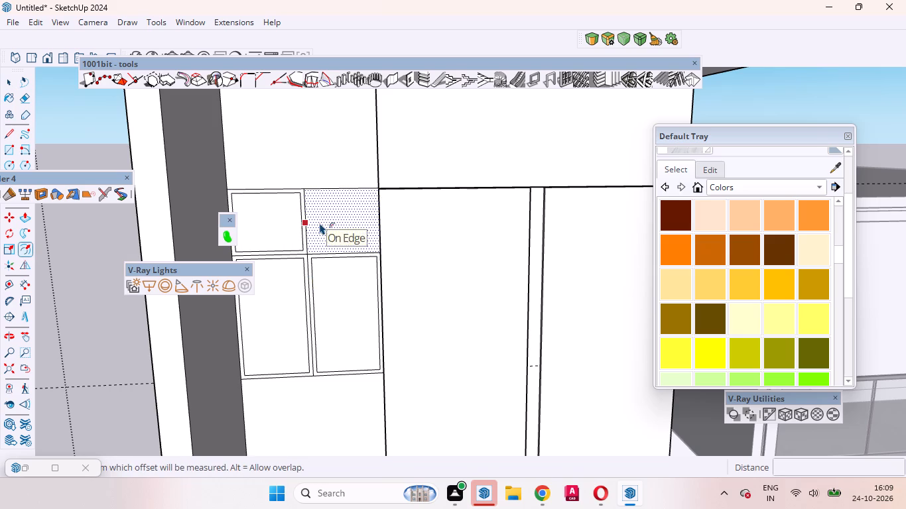
{"action": "double_click", "coordinate": [320, 223]}
{"action": "key", "text": "space"}
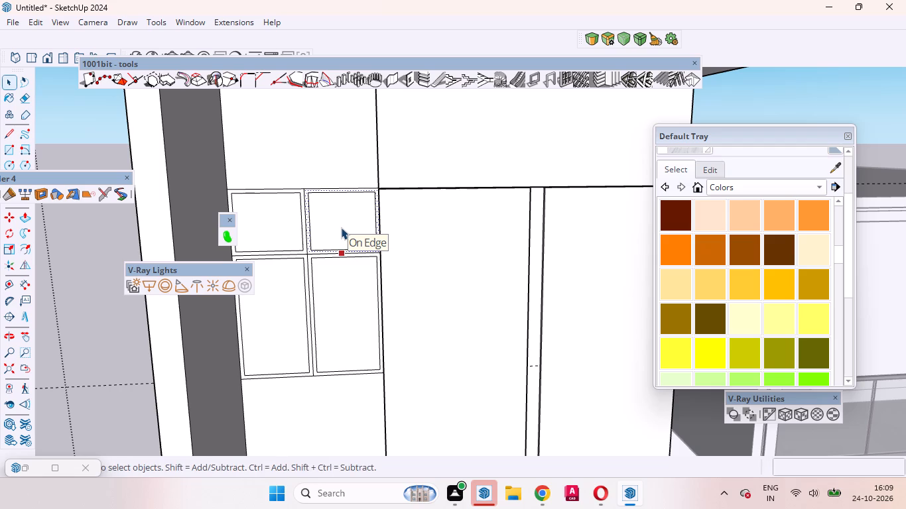
{"action": "key", "text": "space"}
Move the right inset edge of the panel's lower-right section 1.5" inward along the red axis.
{"action": "scroll", "coordinate": [343, 229], "scroll_direction": "down", "scroll_amount": 2}
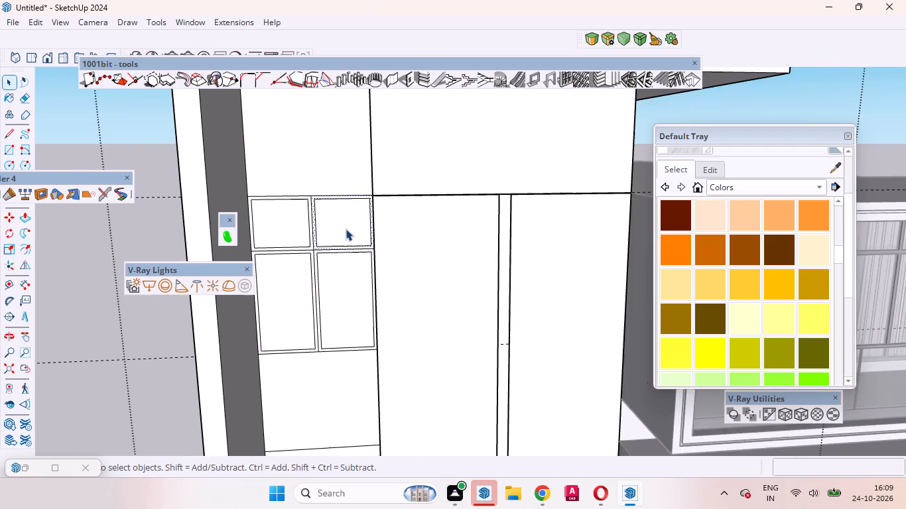
{"action": "scroll", "coordinate": [346, 229], "scroll_direction": "down", "scroll_amount": 2}
{"action": "scroll", "coordinate": [374, 297], "scroll_direction": "up", "scroll_amount": 9}
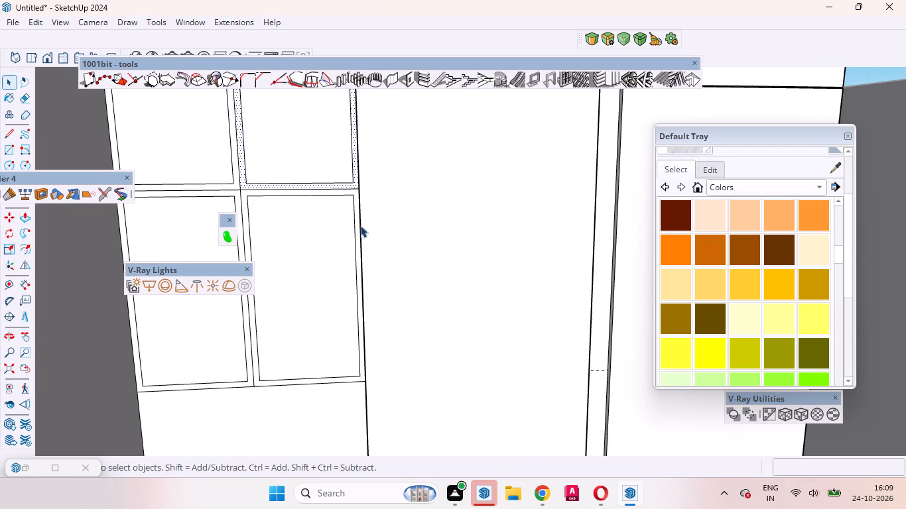
{"action": "left_click", "coordinate": [356, 224]}
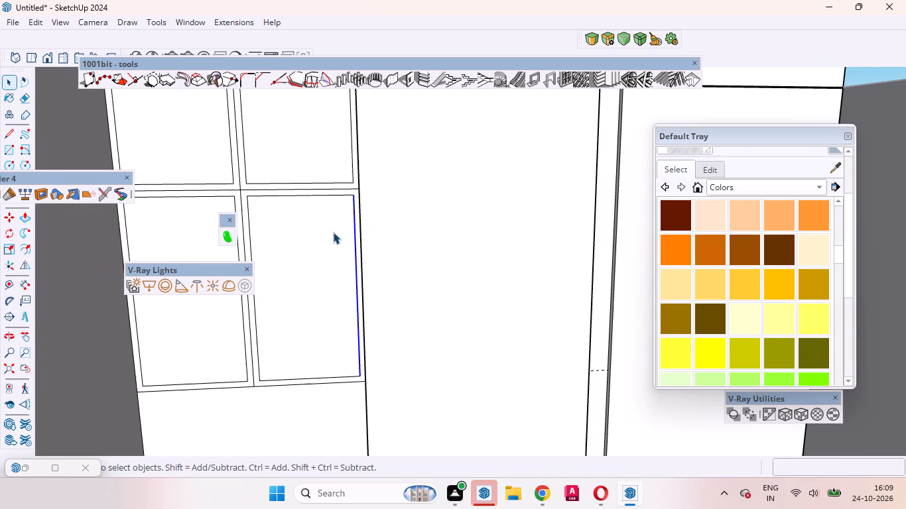
{"action": "key", "text": "m"}
{"action": "left_click", "coordinate": [333, 232]}
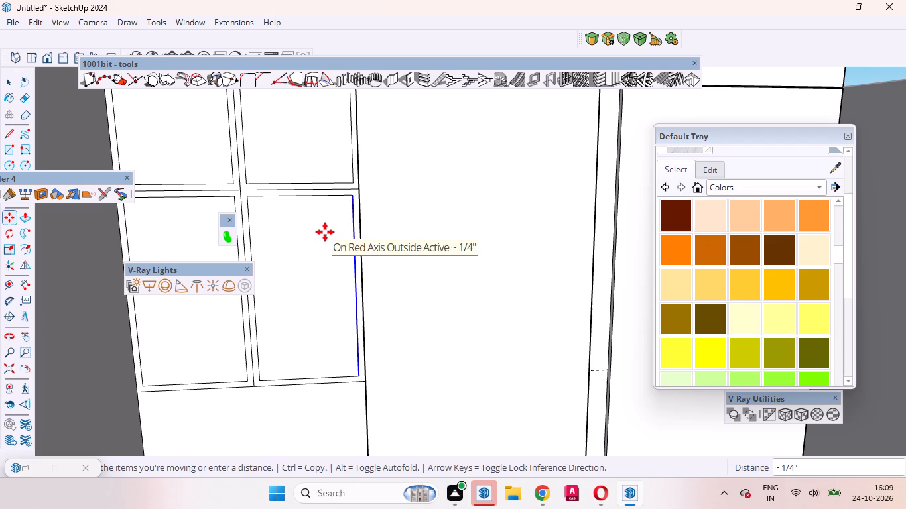
{"action": "key", "text": "1"}
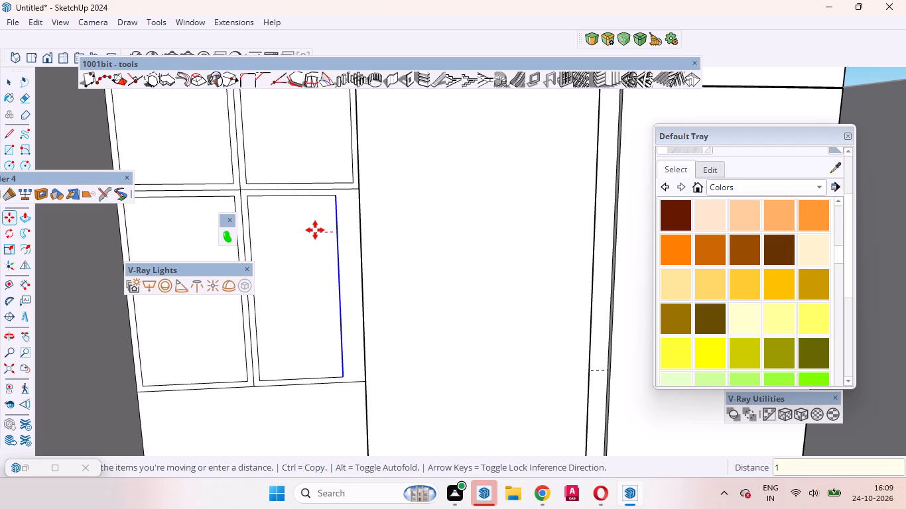
{"action": "type", "text": ".5"}
{"action": "key", "text": "Return"}
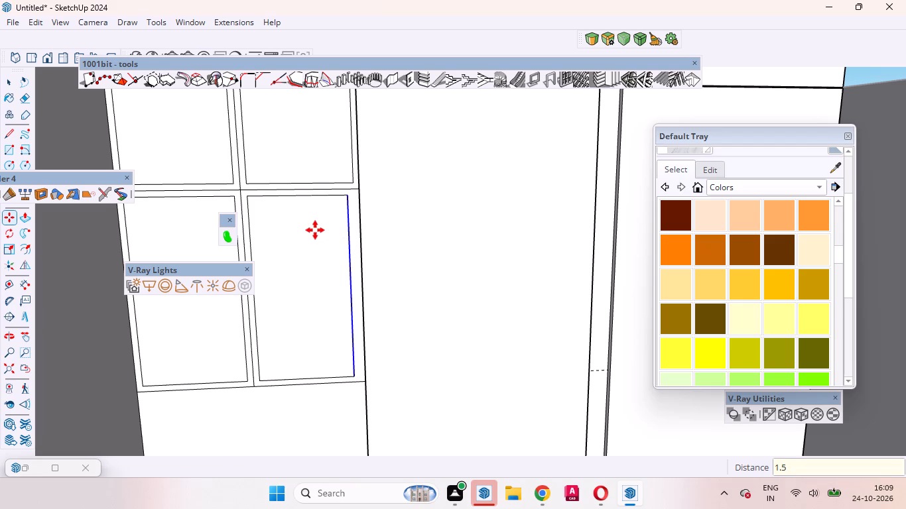
{"action": "key", "text": "space"}
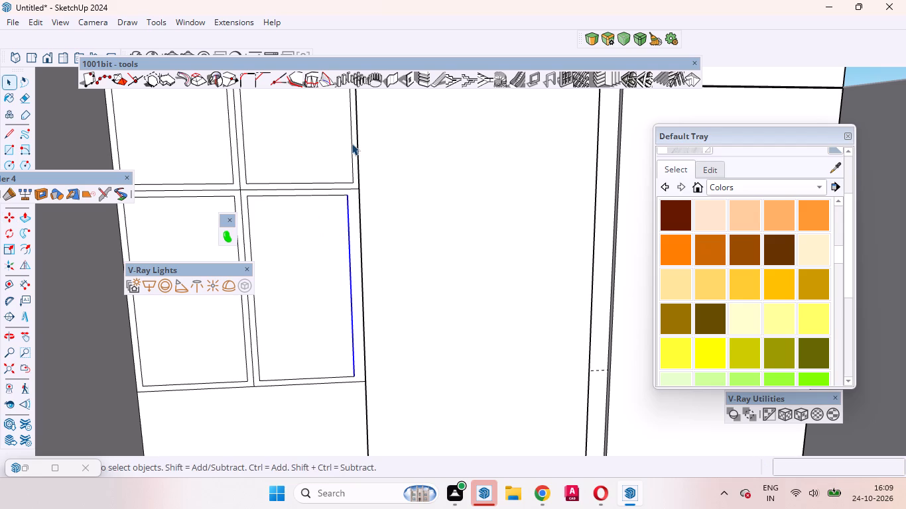
Move the right inset edge of the panel's upper-right section 1.5" inward to match the section below.
{"action": "left_click", "coordinate": [352, 143]}
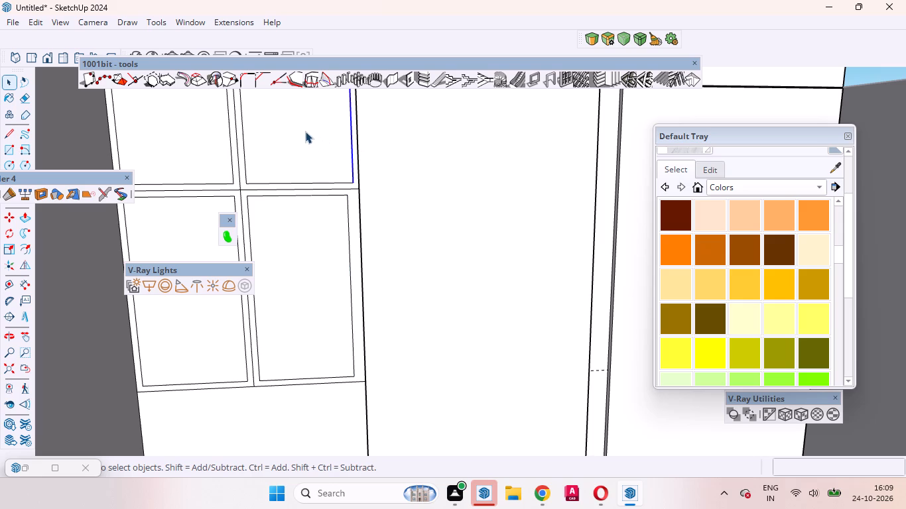
{"action": "key", "text": "m"}
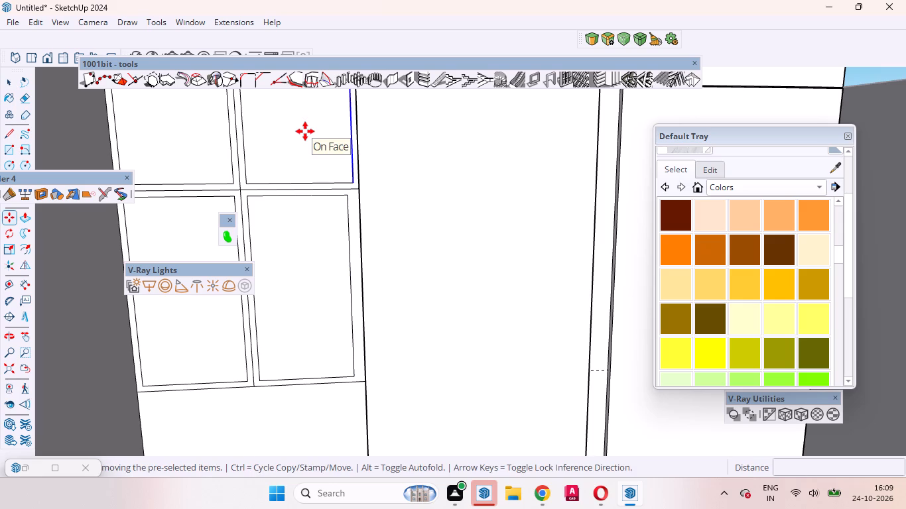
{"action": "left_click", "coordinate": [305, 131]}
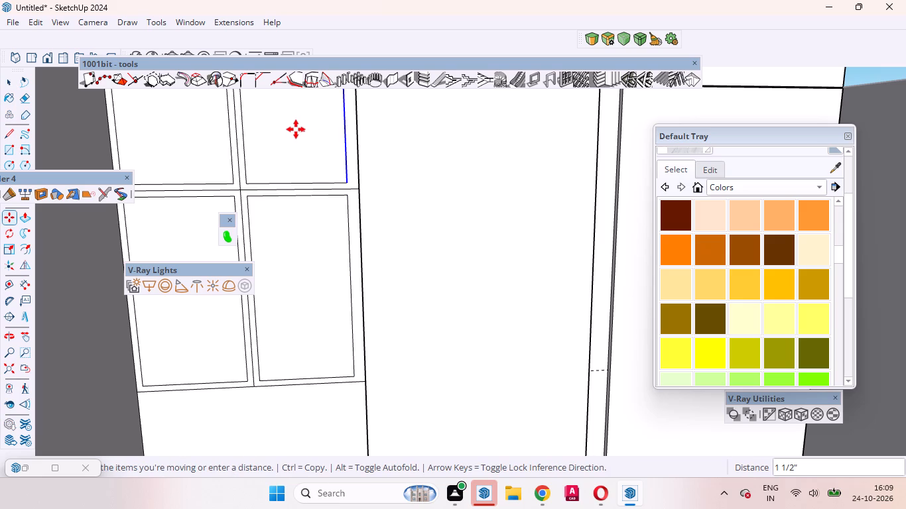
{"action": "left_click", "coordinate": [296, 129]}
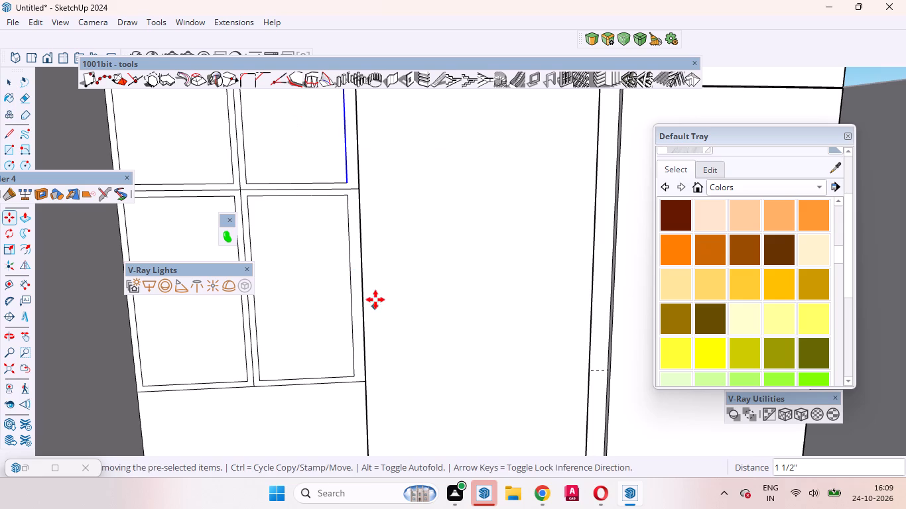
{"action": "scroll", "coordinate": [375, 300], "scroll_direction": "down", "scroll_amount": 8}
{"action": "key", "text": "space"}
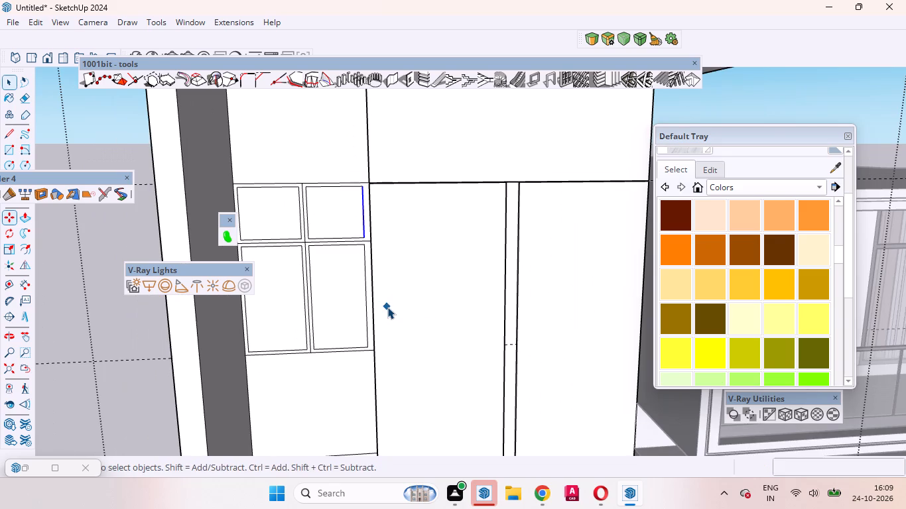
Move the top inset edge of the panel's upper-right section down by 1.5" along the blue axis.
{"action": "scroll", "coordinate": [340, 207], "scroll_direction": "up", "scroll_amount": 4}
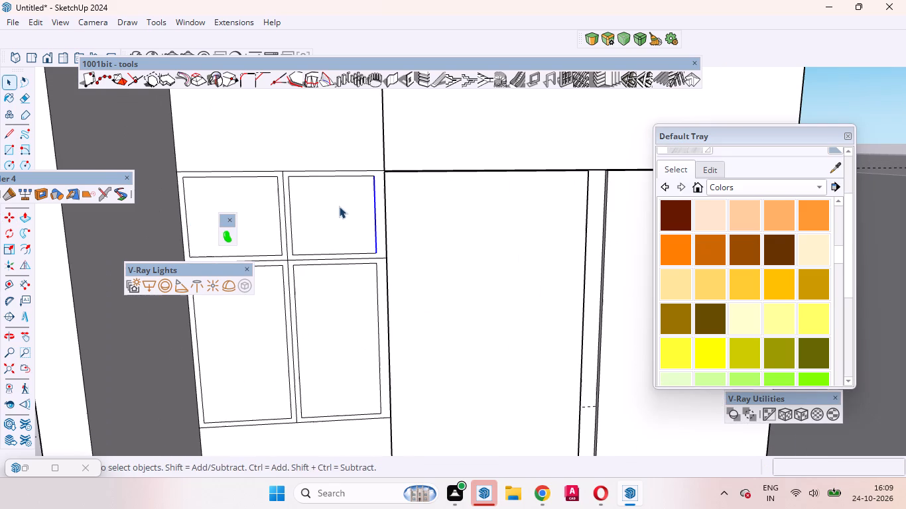
{"action": "left_click", "coordinate": [331, 176]}
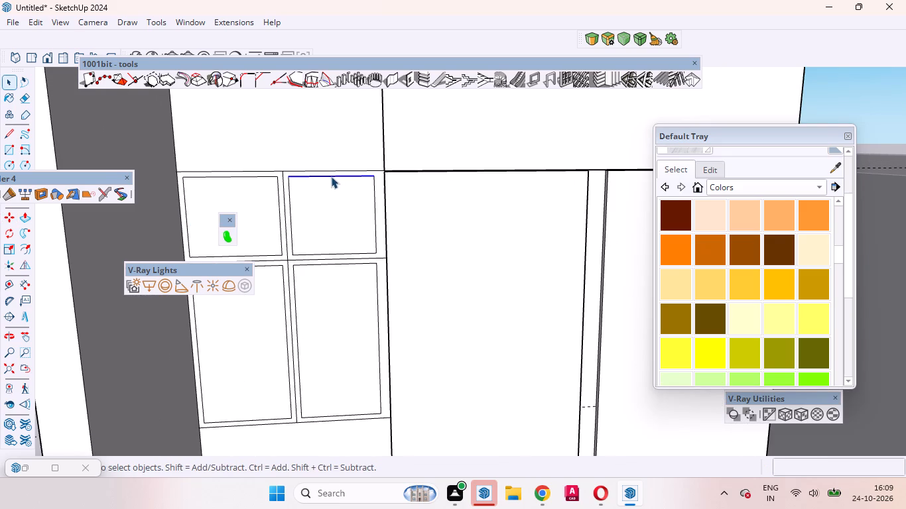
{"action": "key", "text": "m"}
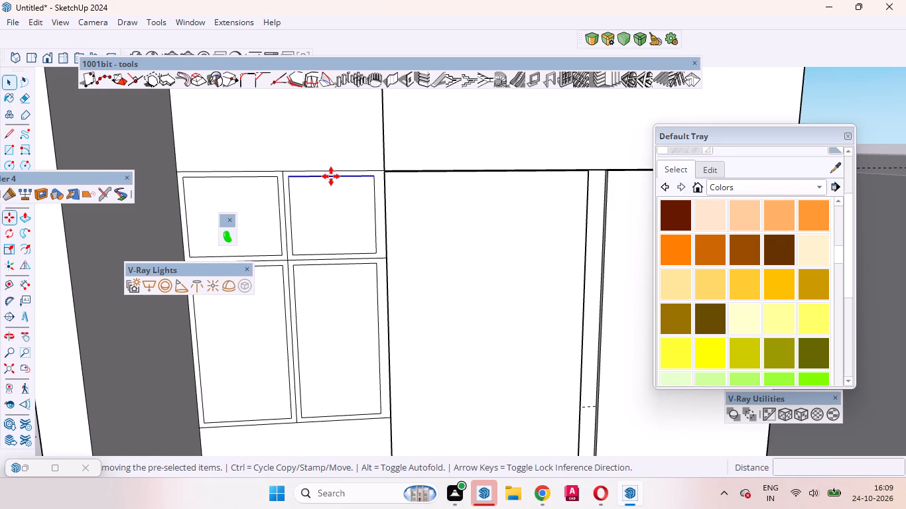
{"action": "left_click", "coordinate": [331, 176]}
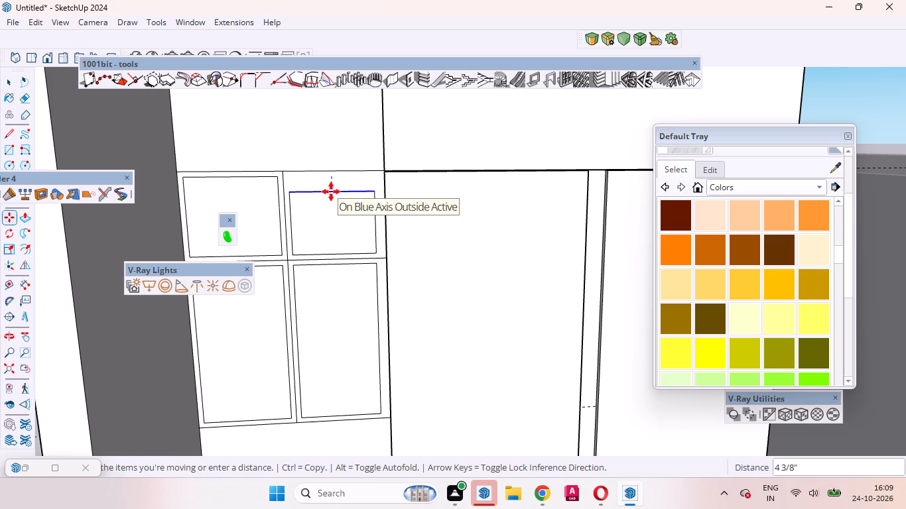
{"action": "key", "text": "1"}
{"action": "key", "text": "comma"}
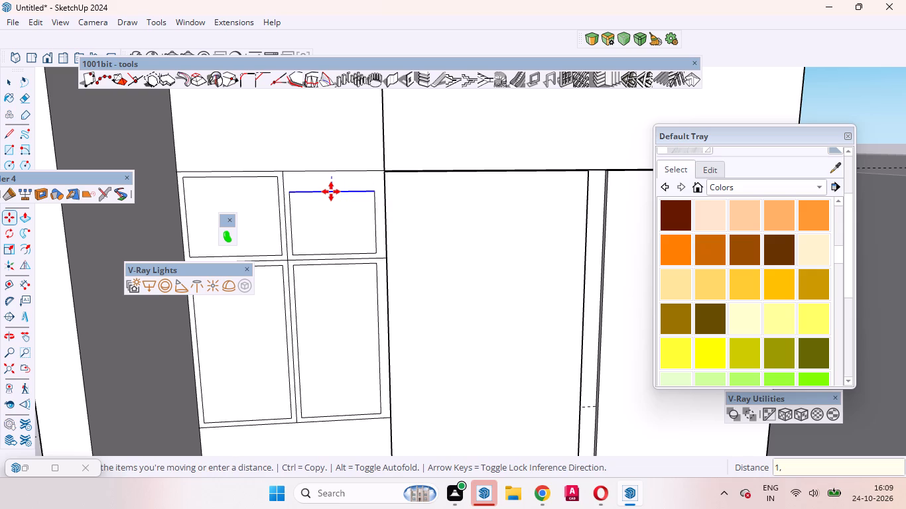
{"action": "key", "text": "BackSpace"}
{"action": "type", "text": ".5"}
{"action": "key", "text": "Return"}
{"action": "key", "text": "space"}
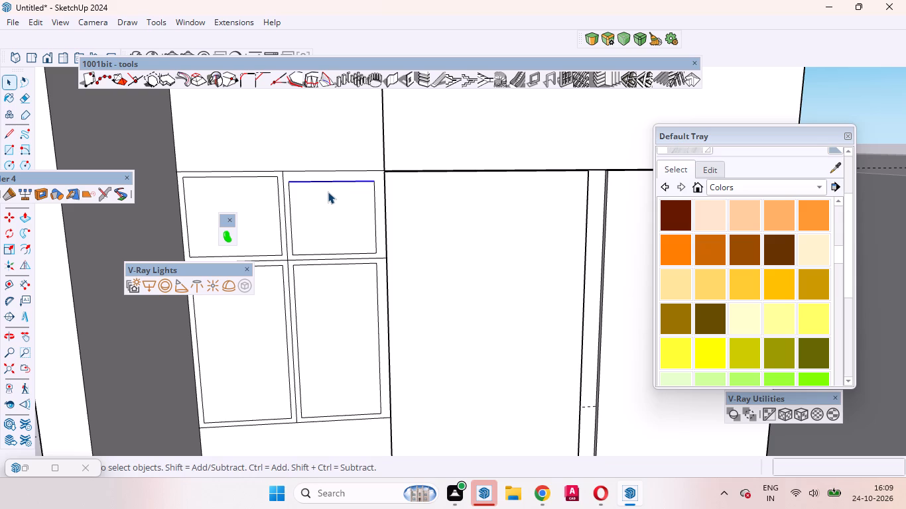
Move the top inset edge of the panel's upper-left section down by 1.5", level with the neighbouring section.
{"action": "scroll", "coordinate": [208, 156], "scroll_direction": "up", "scroll_amount": 4}
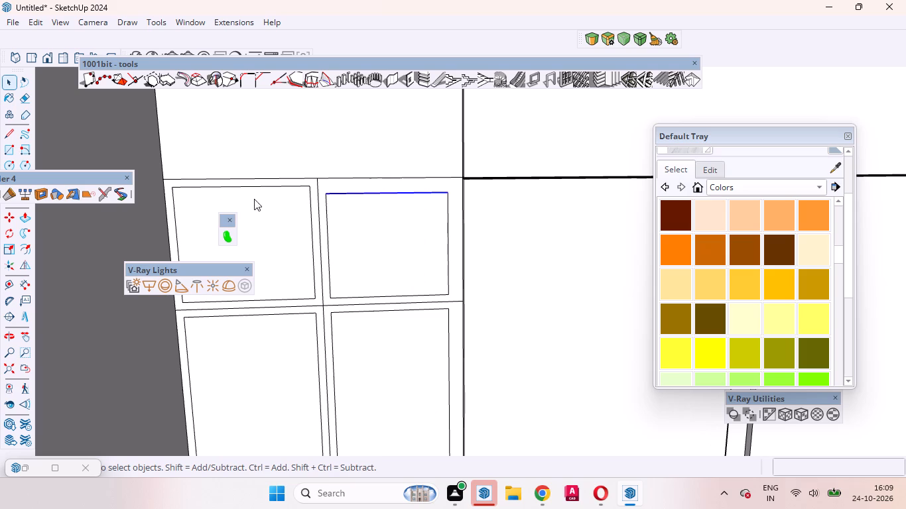
{"action": "left_click", "coordinate": [272, 184]}
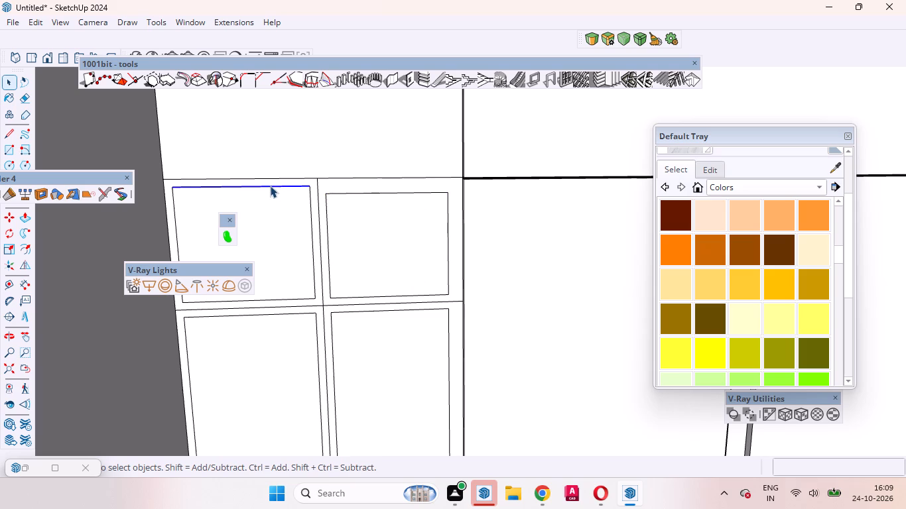
{"action": "key", "text": "m"}
{"action": "left_click", "coordinate": [270, 186]}
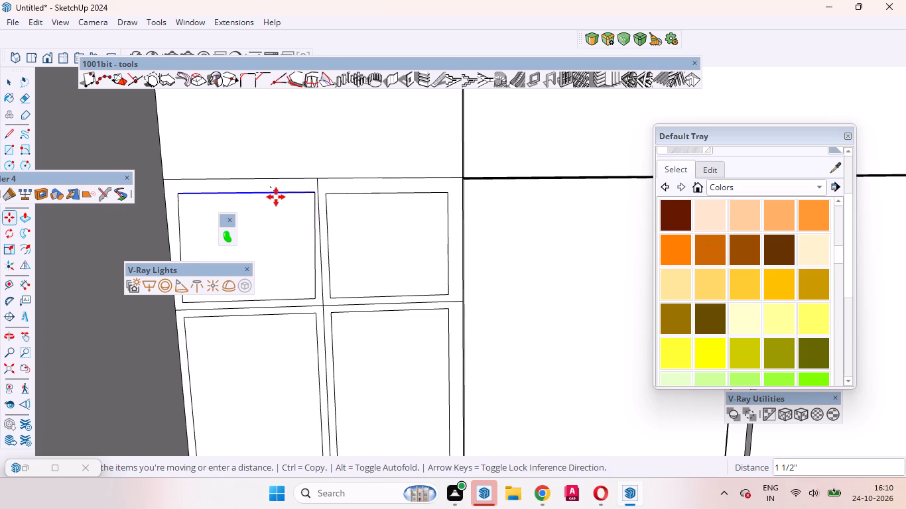
{"action": "left_click", "coordinate": [274, 196]}
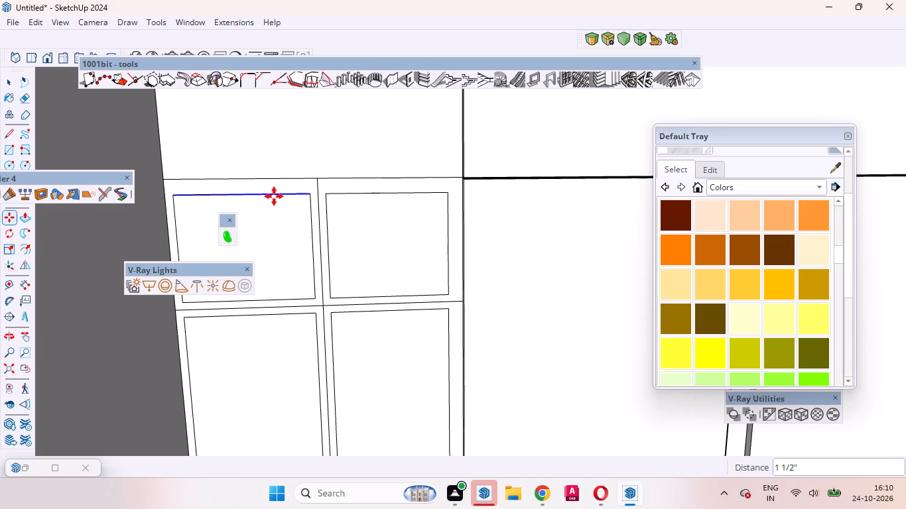
{"action": "key", "text": "space"}
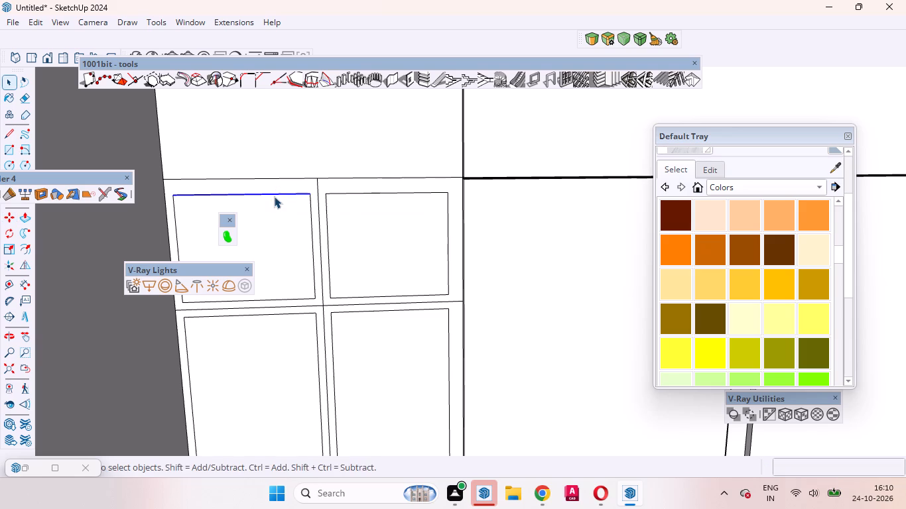
Move the left inset edge of the panel's upper-left section 1.5" inward along the red axis.
{"action": "left_click", "coordinate": [175, 209]}
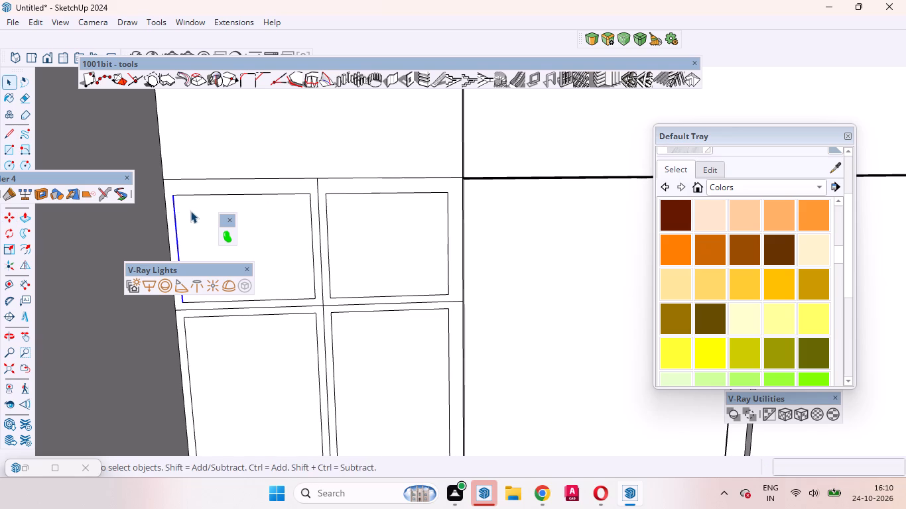
{"action": "key", "text": "m"}
{"action": "left_click", "coordinate": [190, 211]}
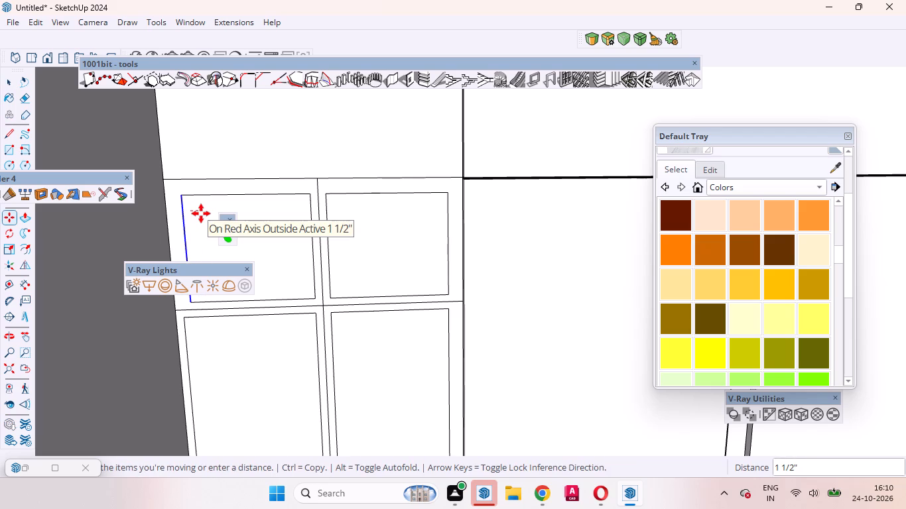
{"action": "left_click", "coordinate": [201, 213]}
{"action": "scroll", "coordinate": [294, 215], "scroll_direction": "down", "scroll_amount": 7}
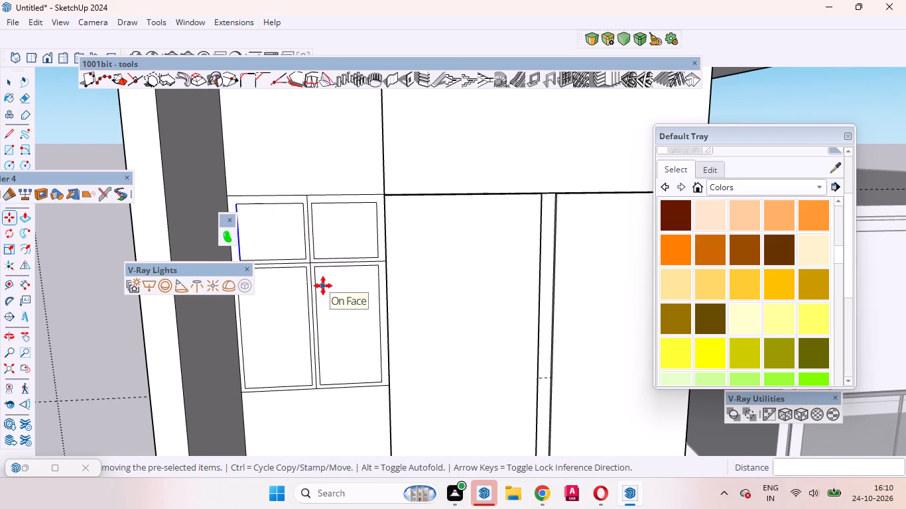
{"action": "key", "text": "space"}
Move the left inset edge of the panel's lower-left section 1.5" inward to match the section above.
{"action": "scroll", "coordinate": [357, 255], "scroll_direction": "down", "scroll_amount": 4}
{"action": "scroll", "coordinate": [303, 267], "scroll_direction": "up", "scroll_amount": 5}
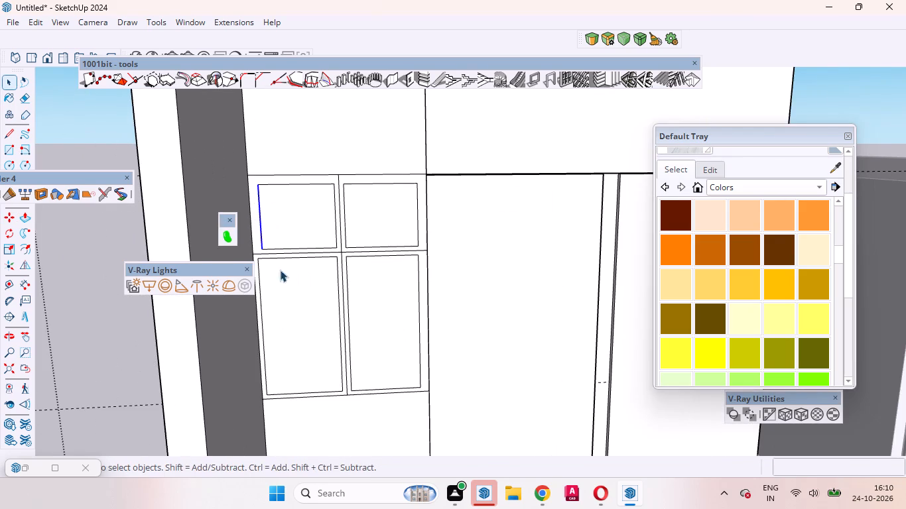
{"action": "scroll", "coordinate": [371, 235], "scroll_direction": "down", "scroll_amount": 2}
{"action": "scroll", "coordinate": [280, 274], "scroll_direction": "up", "scroll_amount": 5}
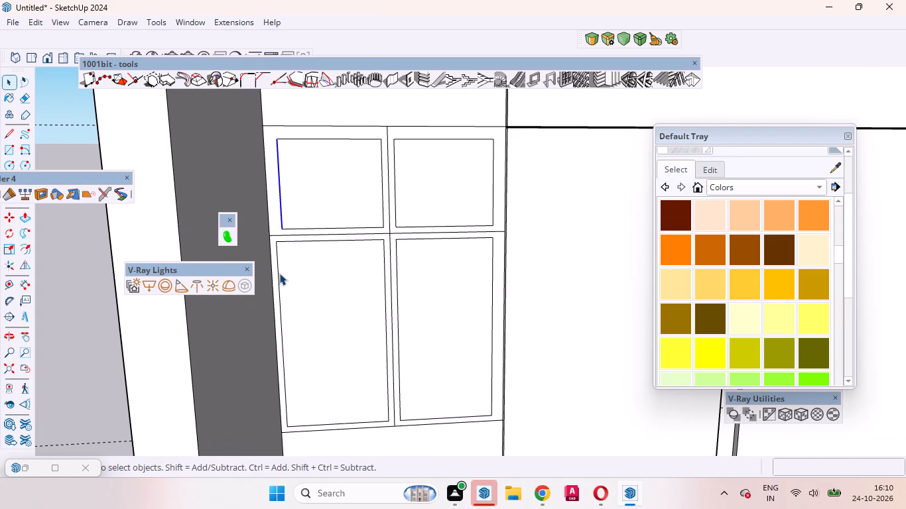
{"action": "left_click", "coordinate": [279, 273]}
{"action": "key", "text": "m"}
{"action": "scroll", "coordinate": [287, 272], "scroll_direction": "up", "scroll_amount": 1}
{"action": "left_click", "coordinate": [287, 272]}
{"action": "left_click", "coordinate": [300, 273]}
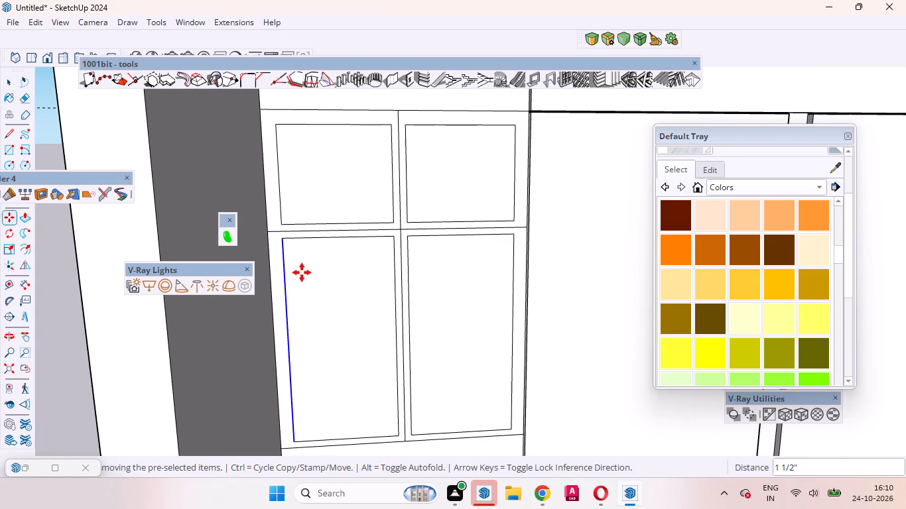
{"action": "scroll", "coordinate": [302, 272], "scroll_direction": "down", "scroll_amount": 4}
{"action": "key", "text": "space"}
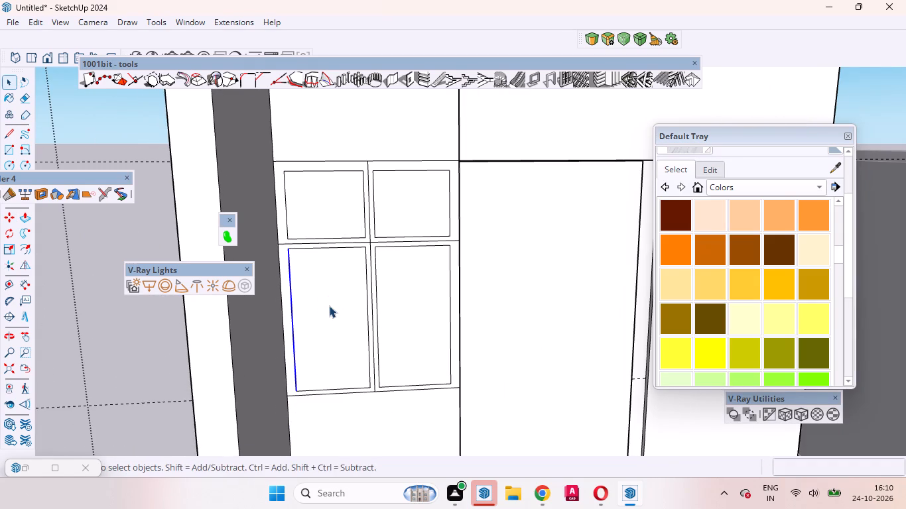
Move both segments of the panel's bottom border line down together by about 1 11/16".
{"action": "scroll", "coordinate": [326, 116], "scroll_direction": "down", "scroll_amount": 2}
{"action": "scroll", "coordinate": [369, 335], "scroll_direction": "up", "scroll_amount": 10}
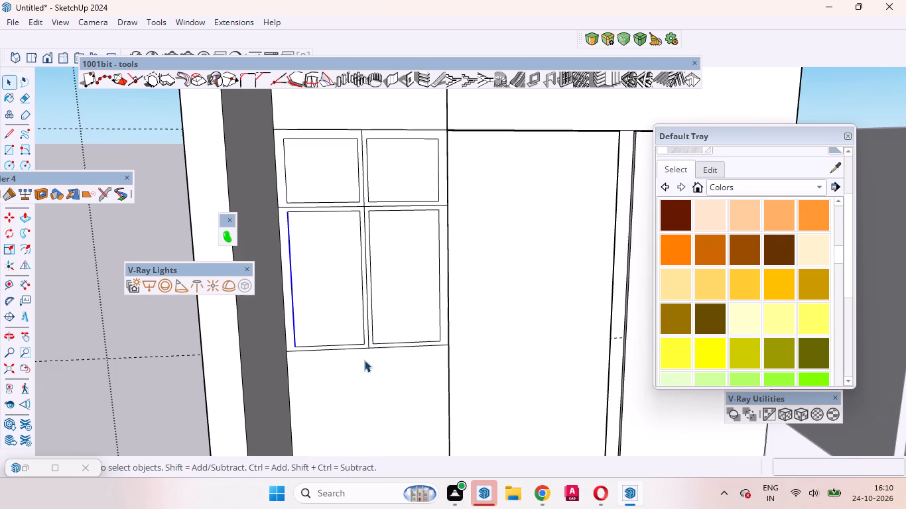
{"action": "scroll", "coordinate": [364, 360], "scroll_direction": "up", "scroll_amount": 20}
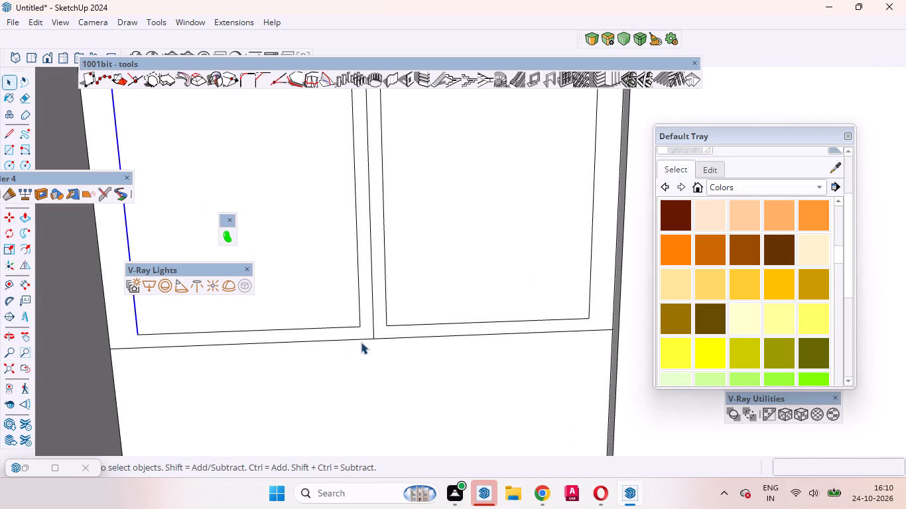
{"action": "left_click", "coordinate": [361, 340]}
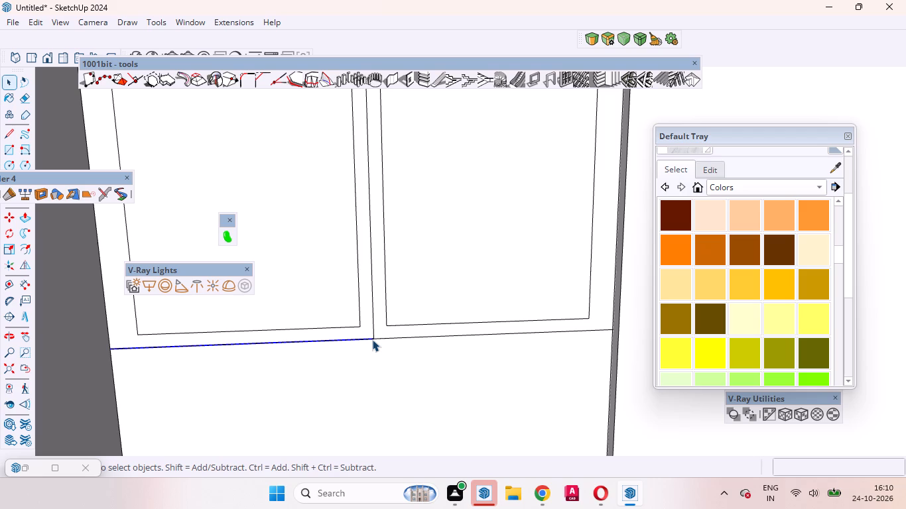
{"action": "left_click", "coordinate": [406, 339], "text": "ctrl"}
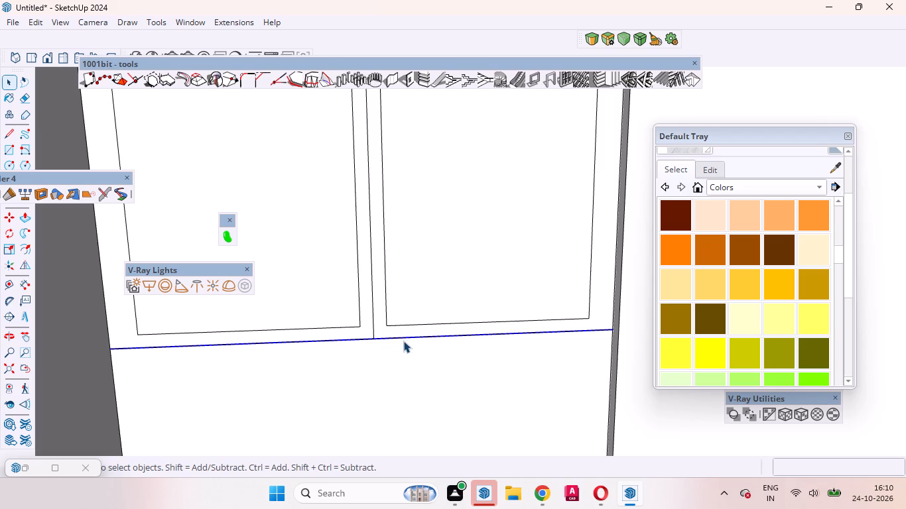
{"action": "key", "text": "m"}
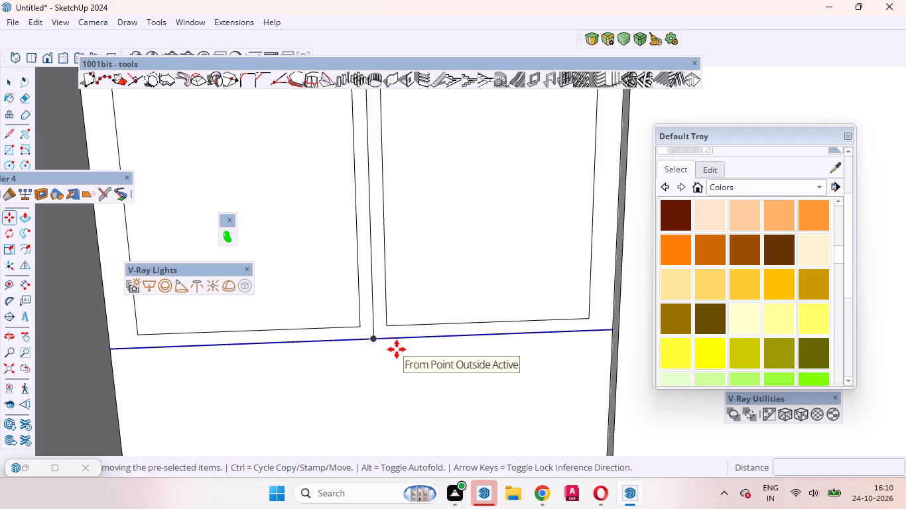
{"action": "left_click", "coordinate": [397, 349]}
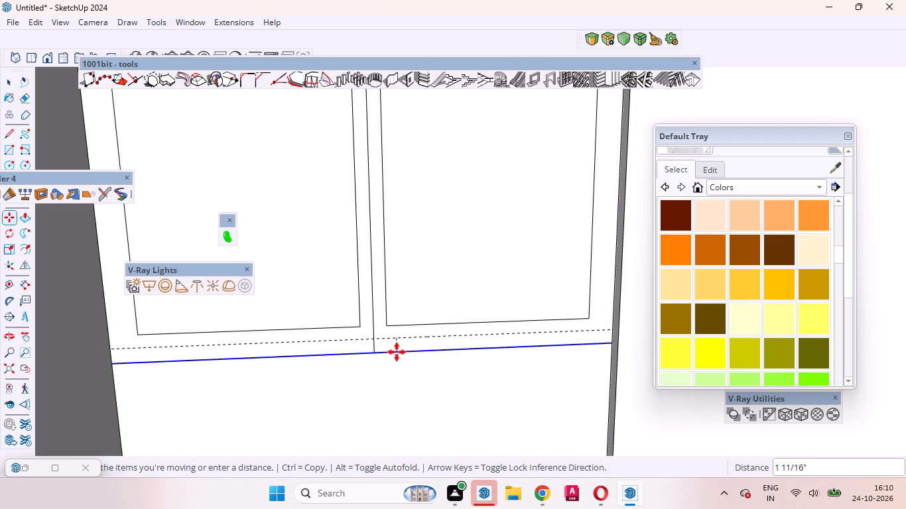
{"action": "left_click", "coordinate": [397, 352]}
{"action": "key", "text": "space"}
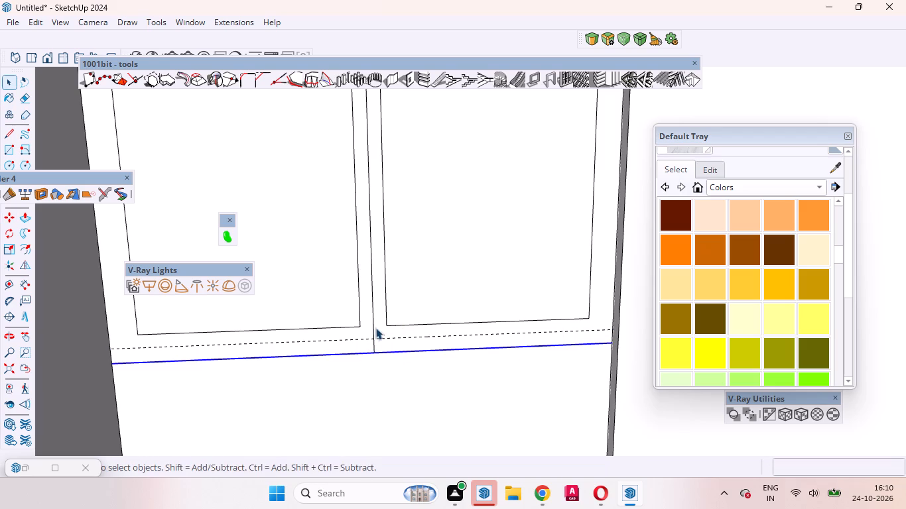
Delete the vertical and horizontal dividing lines running between the panel's four inset sections.
{"action": "left_click", "coordinate": [371, 344]}
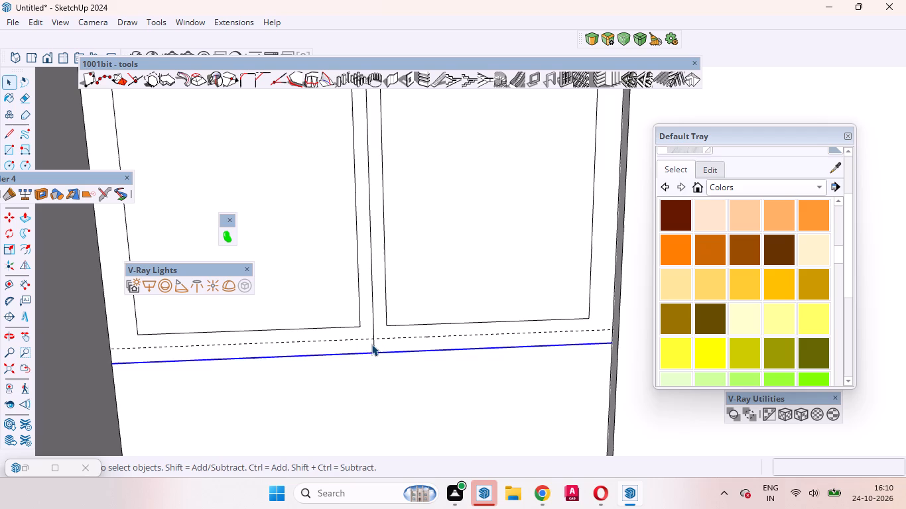
{"action": "left_click", "coordinate": [372, 344]}
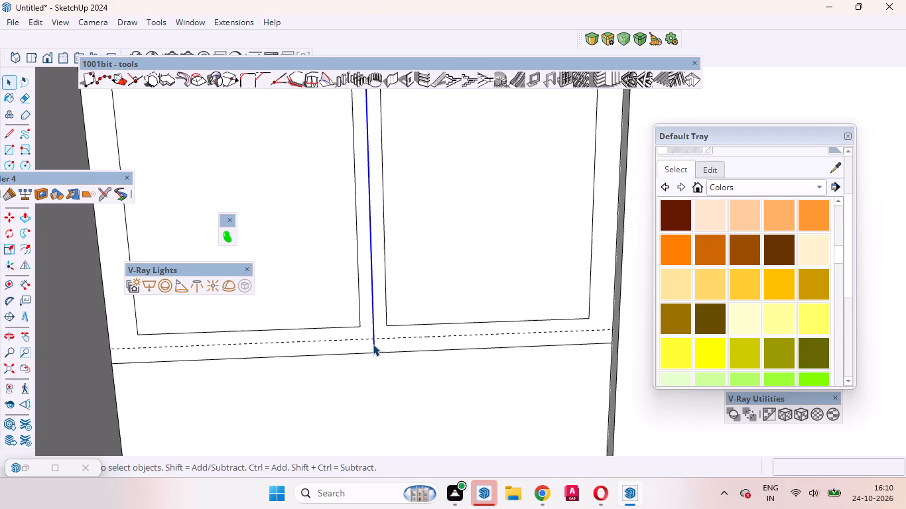
{"action": "key", "text": "Delete"}
{"action": "scroll", "coordinate": [368, 345], "scroll_direction": "down", "scroll_amount": 11}
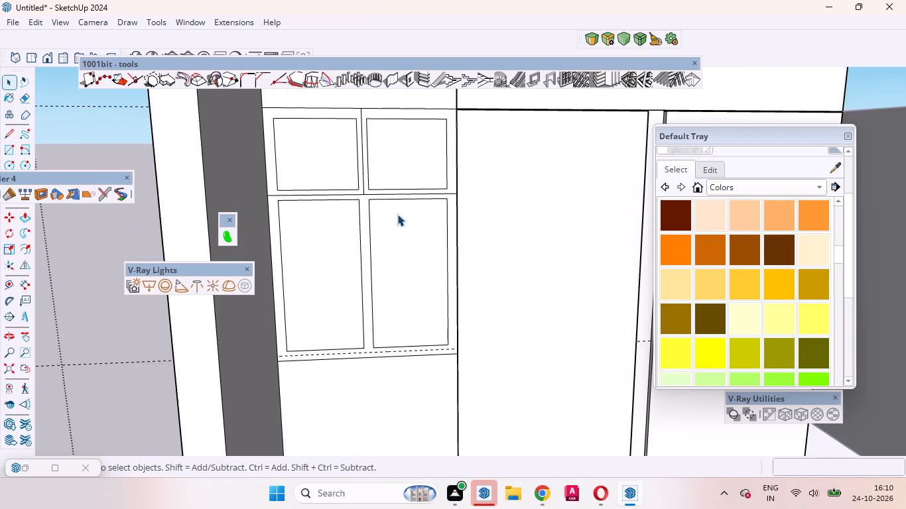
{"action": "scroll", "coordinate": [393, 159], "scroll_direction": "up", "scroll_amount": 13}
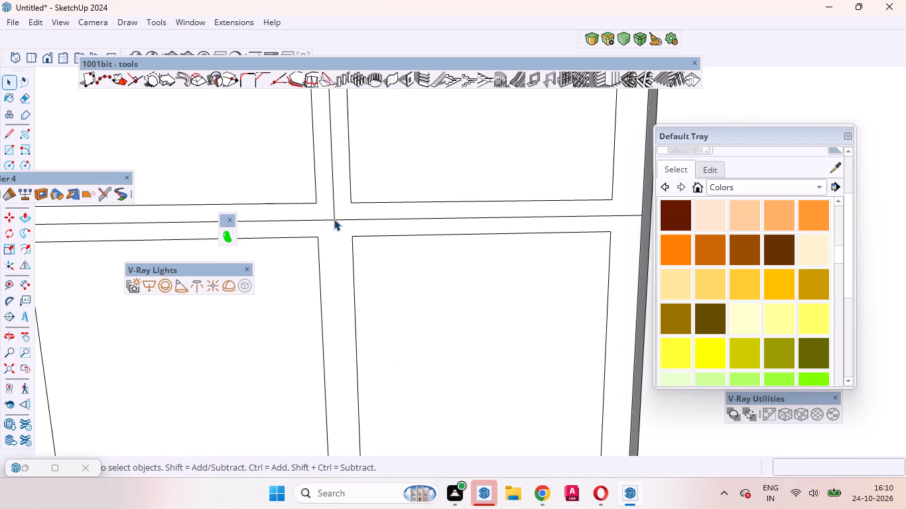
{"action": "left_click", "coordinate": [334, 219]}
{"action": "key", "text": "Delete"}
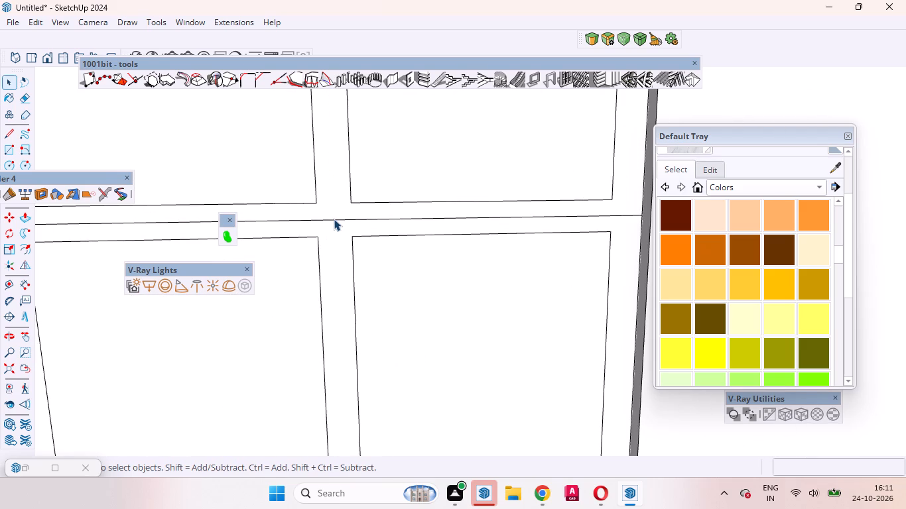
{"action": "left_click", "coordinate": [334, 219]}
{"action": "key", "text": "Delete"}
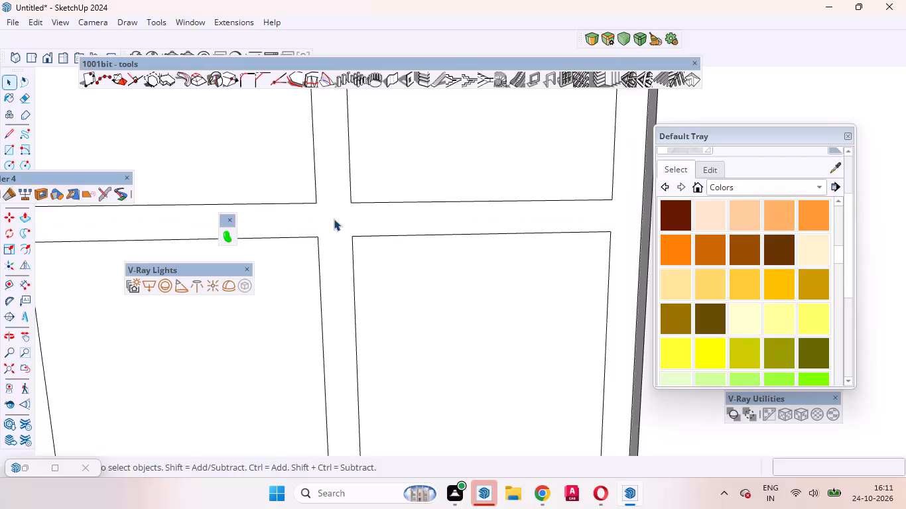
Offset the outline of the side strip's lower rectangular panel, above the planter, 3" inward.
{"action": "scroll", "coordinate": [334, 219], "scroll_direction": "down", "scroll_amount": 13}
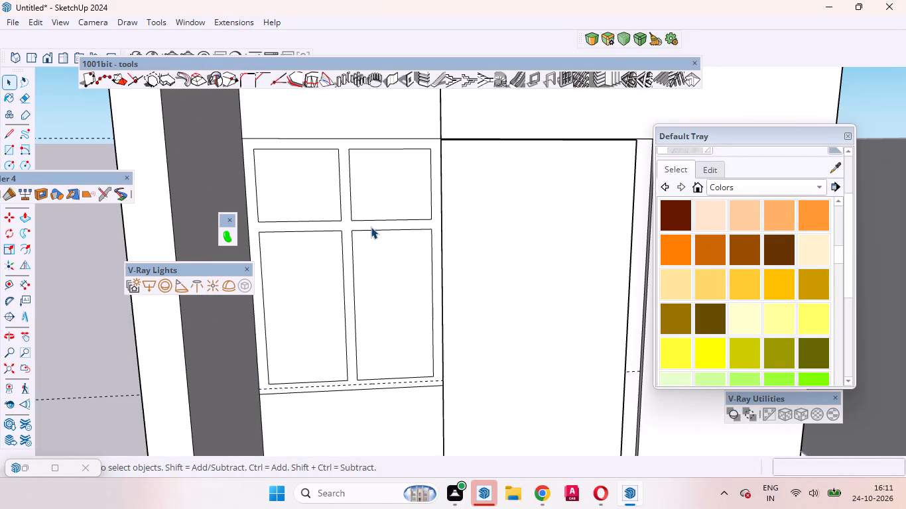
{"action": "middle_click_drag", "start_coordinate": [370, 227], "coordinate": [342, 255]}
{"action": "scroll", "coordinate": [376, 231], "scroll_direction": "down", "scroll_amount": 12}
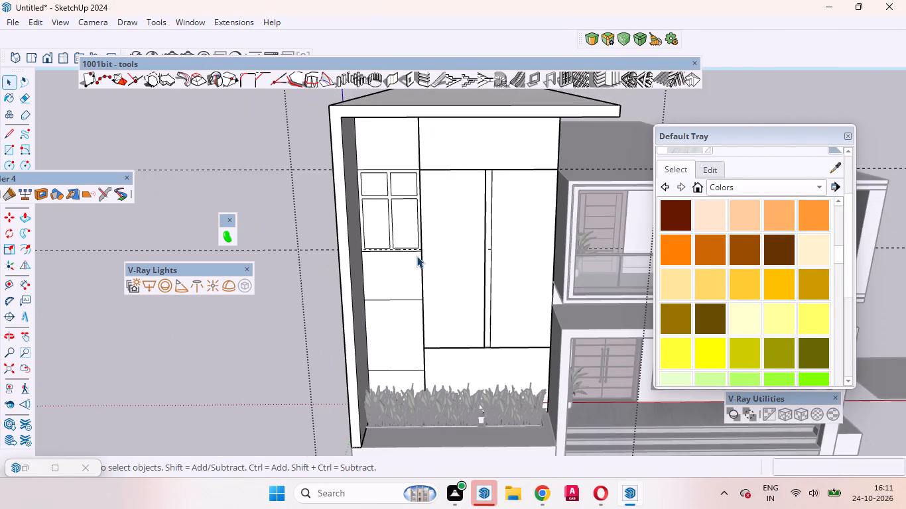
{"action": "scroll", "coordinate": [417, 255], "scroll_direction": "up", "scroll_amount": 5}
{"action": "scroll", "coordinate": [463, 182], "scroll_direction": "down", "scroll_amount": 4}
{"action": "scroll", "coordinate": [409, 339], "scroll_direction": "up", "scroll_amount": 4}
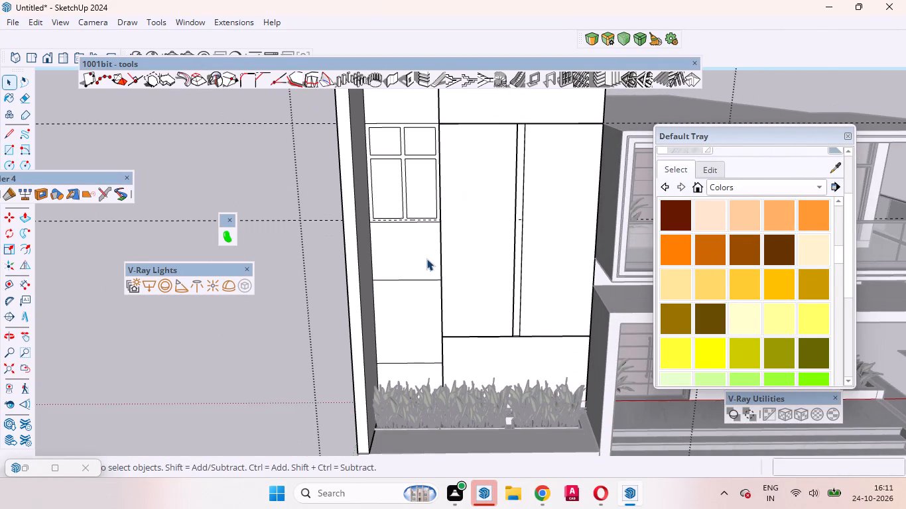
{"action": "scroll", "coordinate": [426, 262], "scroll_direction": "up", "scroll_amount": 5}
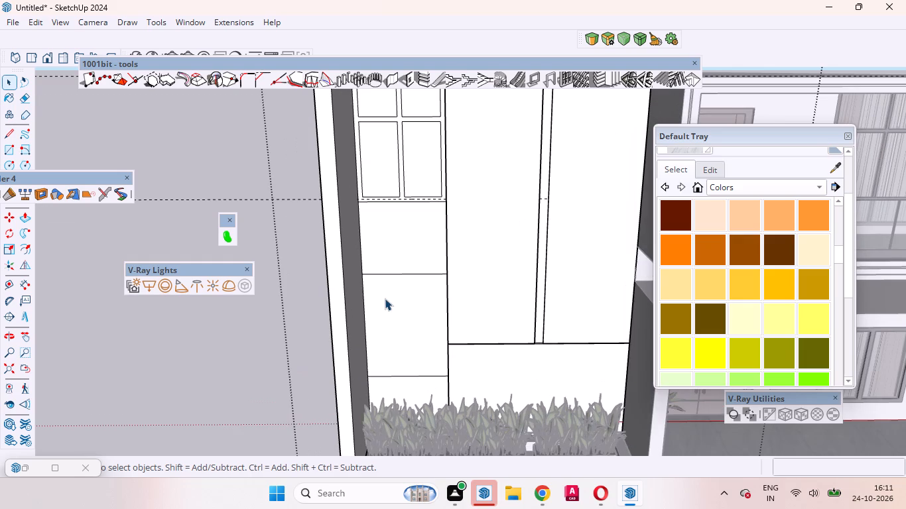
{"action": "scroll", "coordinate": [385, 298], "scroll_direction": "down", "scroll_amount": 5}
{"action": "scroll", "coordinate": [391, 306], "scroll_direction": "up", "scroll_amount": 5}
{"action": "left_click", "coordinate": [398, 327]}
{"action": "scroll", "coordinate": [401, 323], "scroll_direction": "up", "scroll_amount": 3}
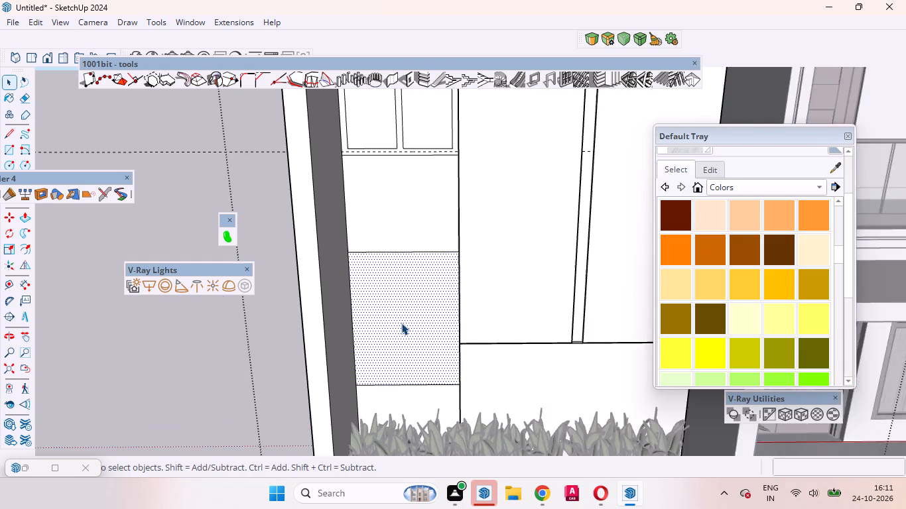
{"action": "key", "text": "f"}
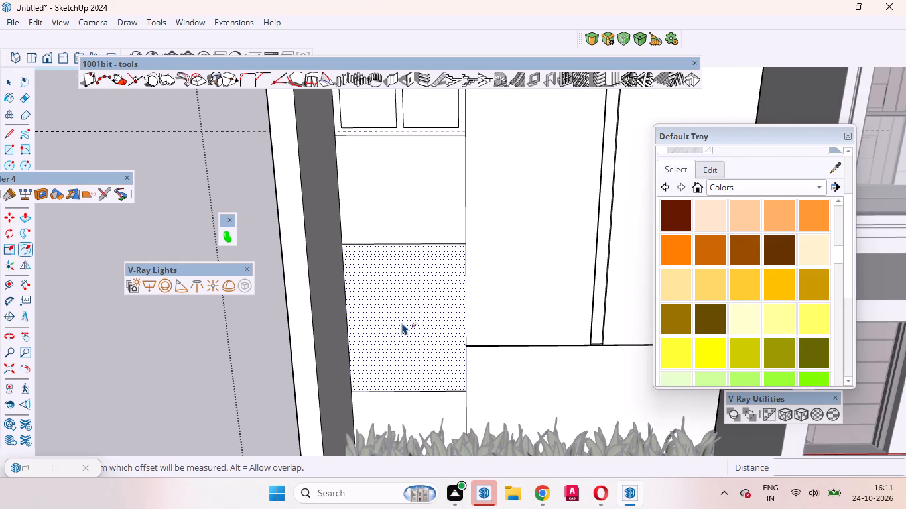
{"action": "left_click_drag", "start_coordinate": [409, 290], "coordinate": [410, 293]}
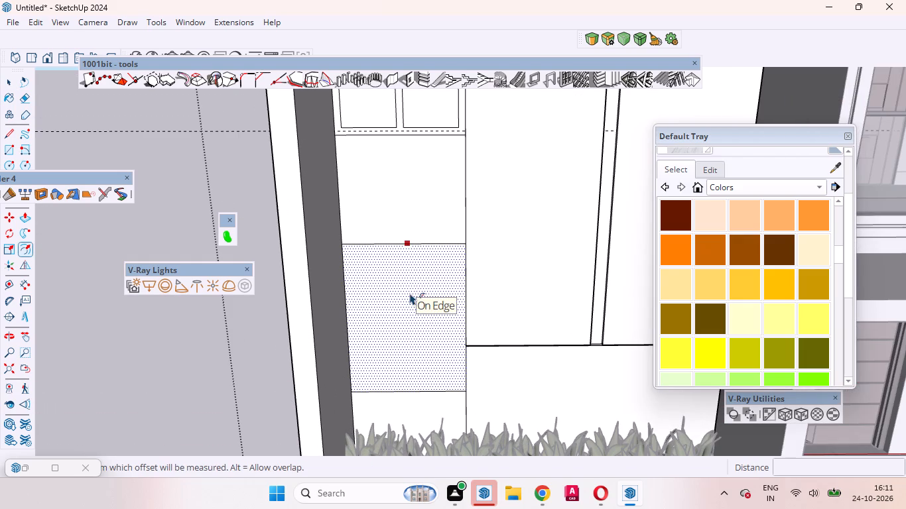
{"action": "left_click_drag", "start_coordinate": [410, 293], "coordinate": [410, 273]}
{"action": "key", "text": "3"}
{"action": "key", "text": "Return"}
{"action": "key", "text": "space"}
Draw a vertical line through the lower panel's inner face, from its top edge midpoint to its bottom edge midpoint.
{"action": "left_click", "coordinate": [401, 294]}
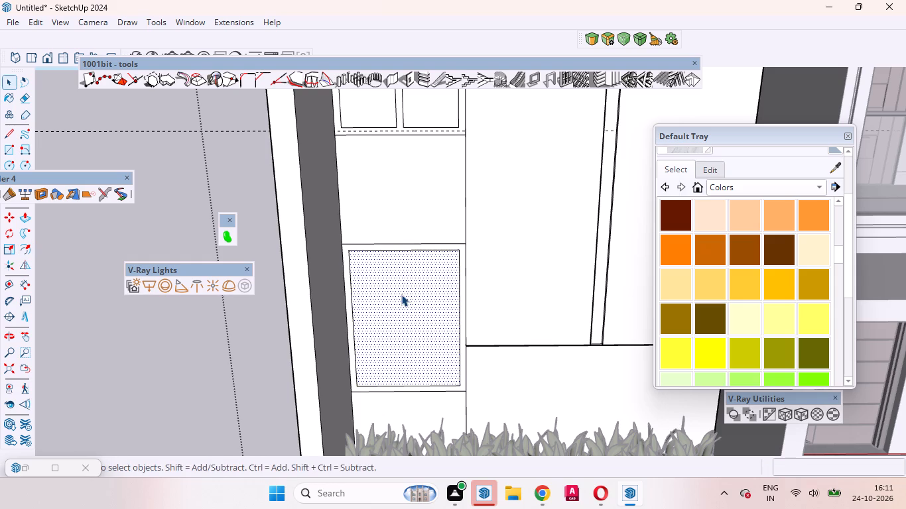
{"action": "scroll", "coordinate": [385, 297], "scroll_direction": "down", "scroll_amount": 7}
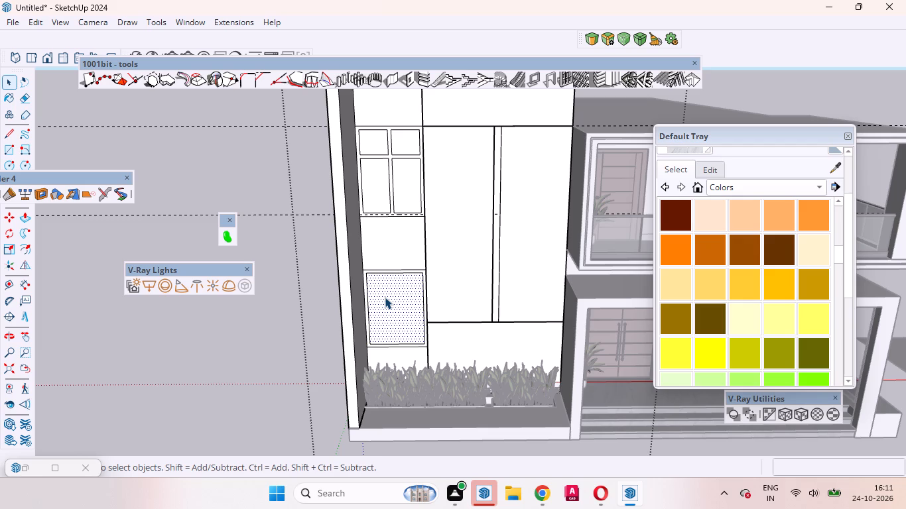
{"action": "key", "text": "l"}
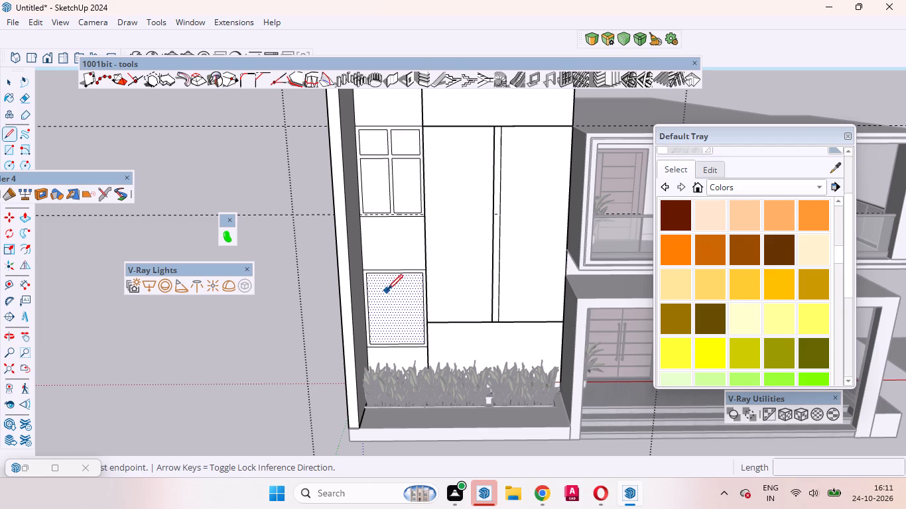
{"action": "left_click", "coordinate": [394, 273]}
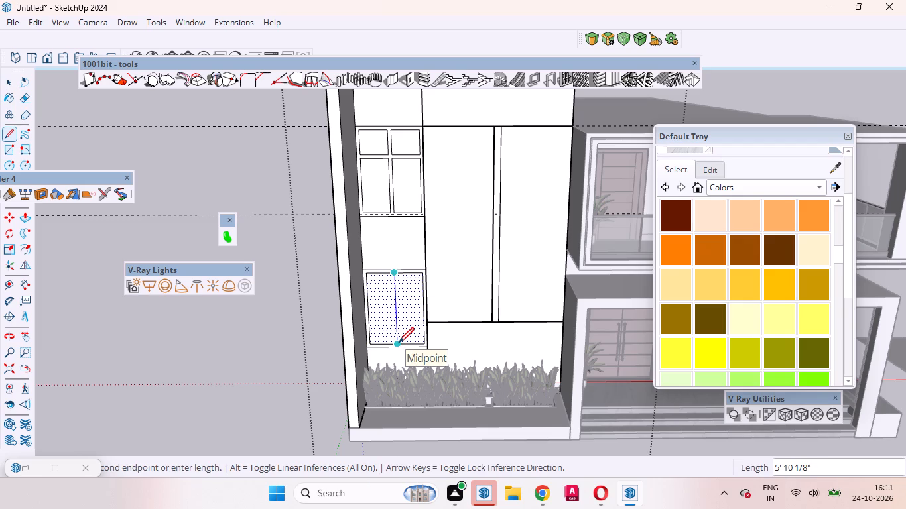
{"action": "left_click", "coordinate": [399, 343]}
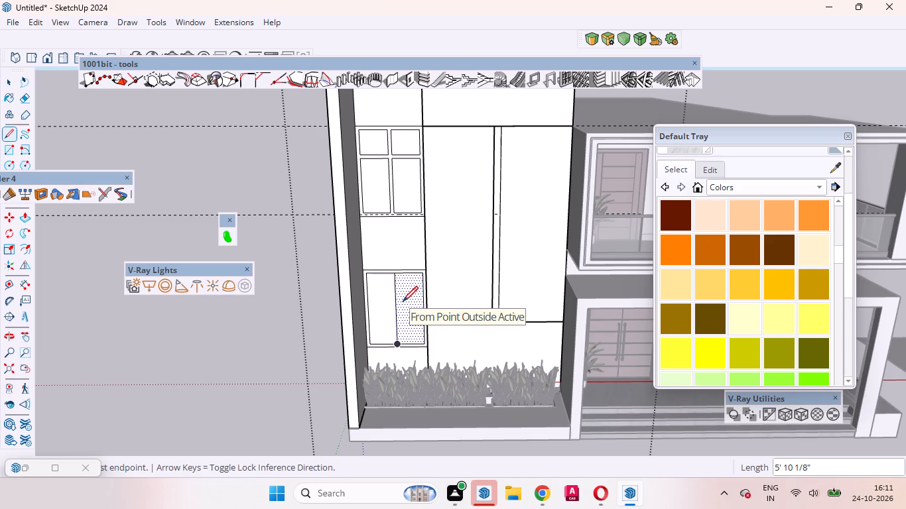
{"action": "key", "text": "space"}
Draw a horizontal line about 4' 2 15/16" long across the lower panel's inner face, roughly a third down from its top edge.
{"action": "scroll", "coordinate": [399, 301], "scroll_direction": "up", "scroll_amount": 4}
{"action": "scroll", "coordinate": [382, 245], "scroll_direction": "down", "scroll_amount": 2}
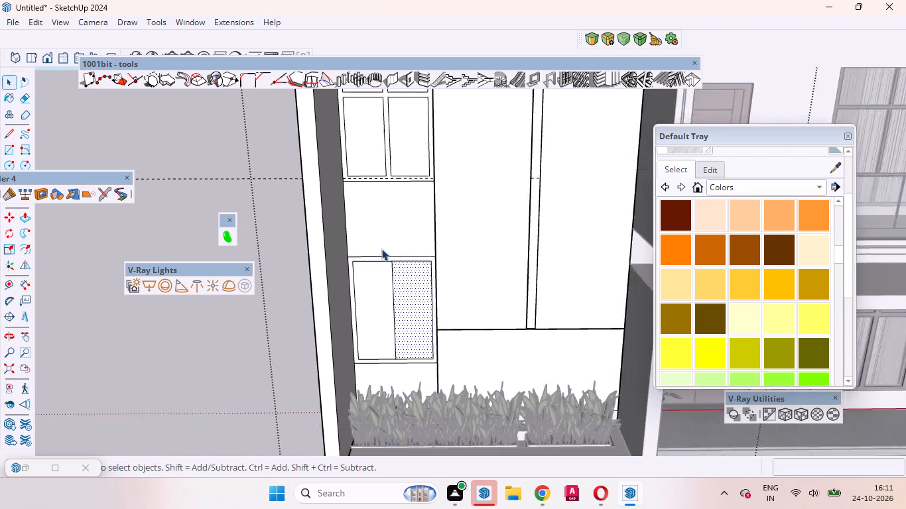
{"action": "scroll", "coordinate": [381, 249], "scroll_direction": "down", "scroll_amount": 2}
{"action": "middle_click_drag", "start_coordinate": [376, 282], "coordinate": [354, 276]}
{"action": "scroll", "coordinate": [354, 276], "scroll_direction": "up", "scroll_amount": 5}
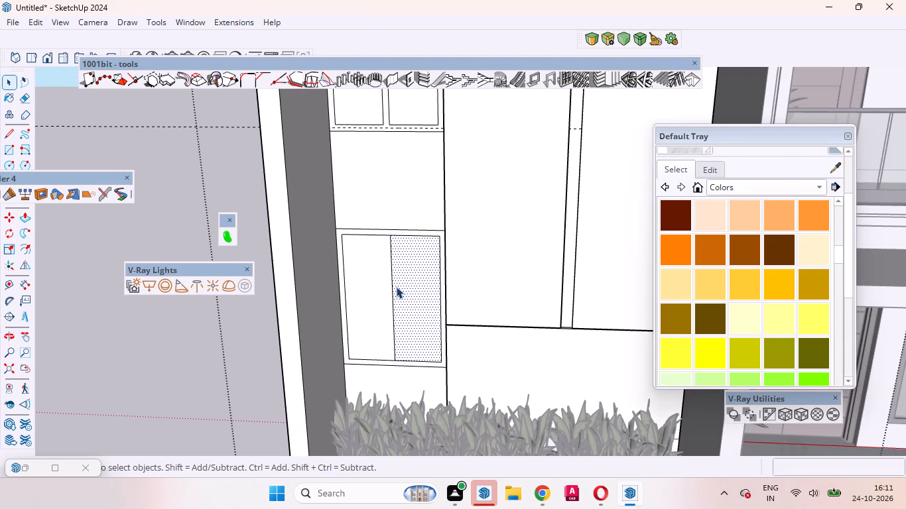
{"action": "left_click", "coordinate": [391, 282]}
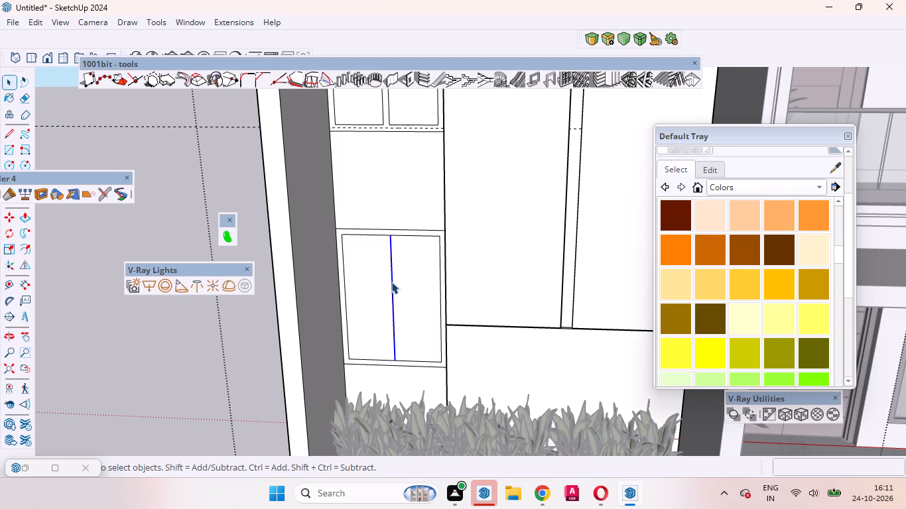
{"action": "key", "text": "l"}
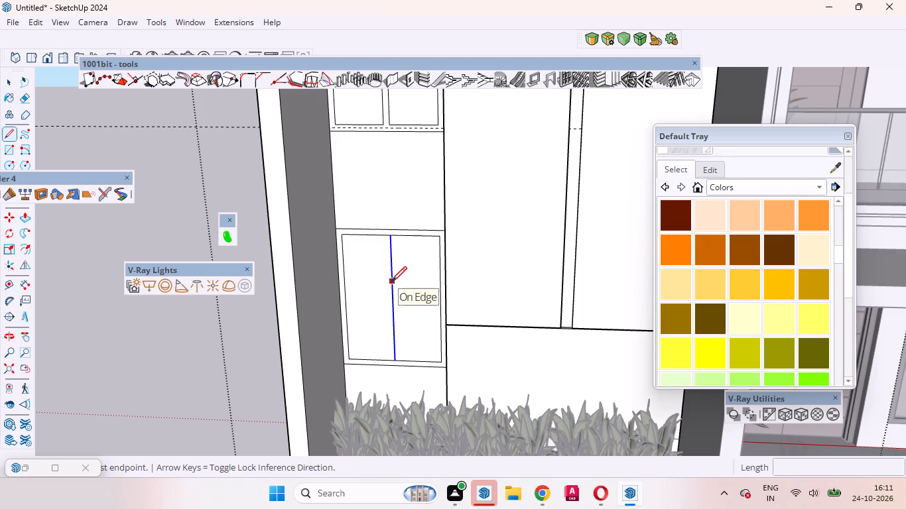
{"action": "left_click", "coordinate": [345, 278]}
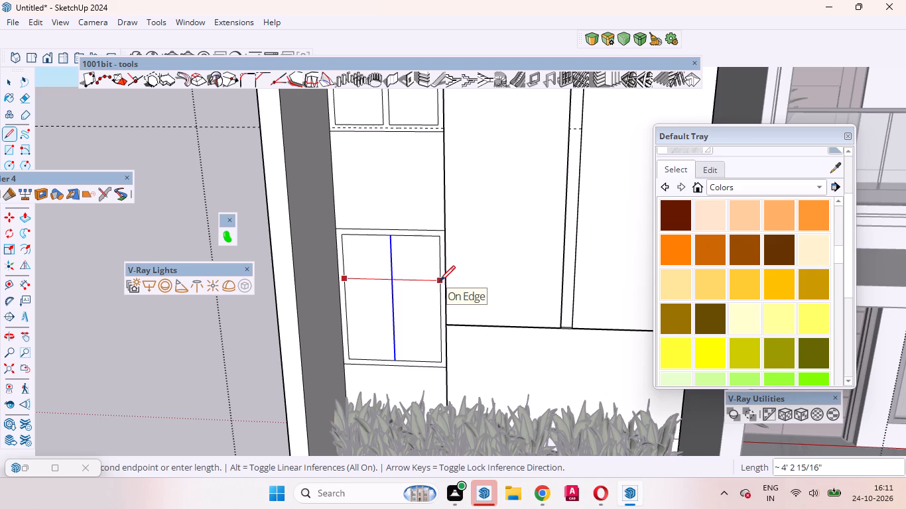
{"action": "left_click", "coordinate": [440, 281]}
{"action": "key", "text": "space"}
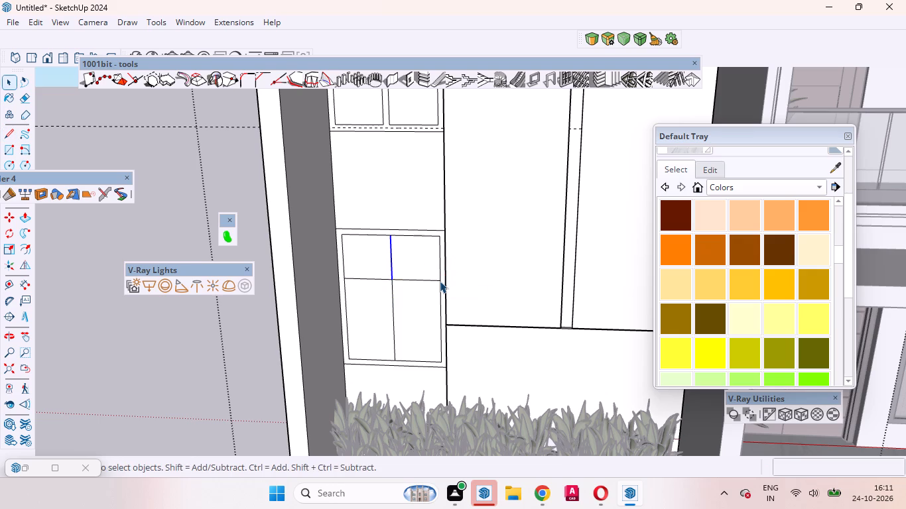
Copy both segments of the lower panel's vertical centre line 1.5" to the right.
{"action": "left_click", "coordinate": [392, 286], "text": "ctrl"}
{"action": "key", "text": "m"}
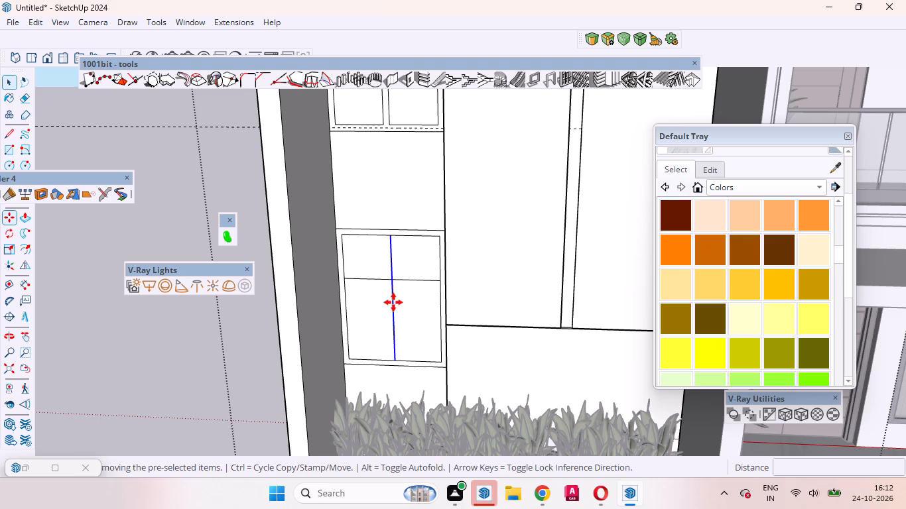
{"action": "left_click", "coordinate": [402, 304]}
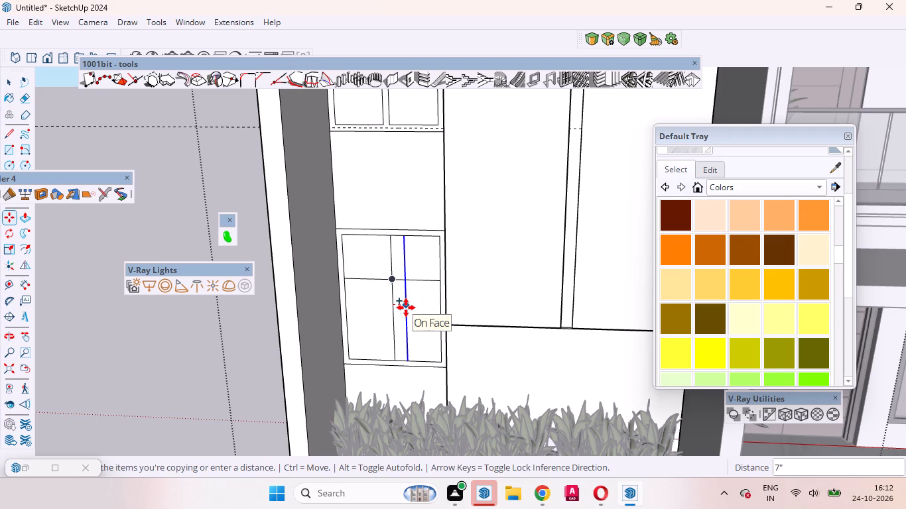
{"action": "key", "text": "1"}
{"action": "key", "text": "period"}
{"action": "key", "text": "5"}
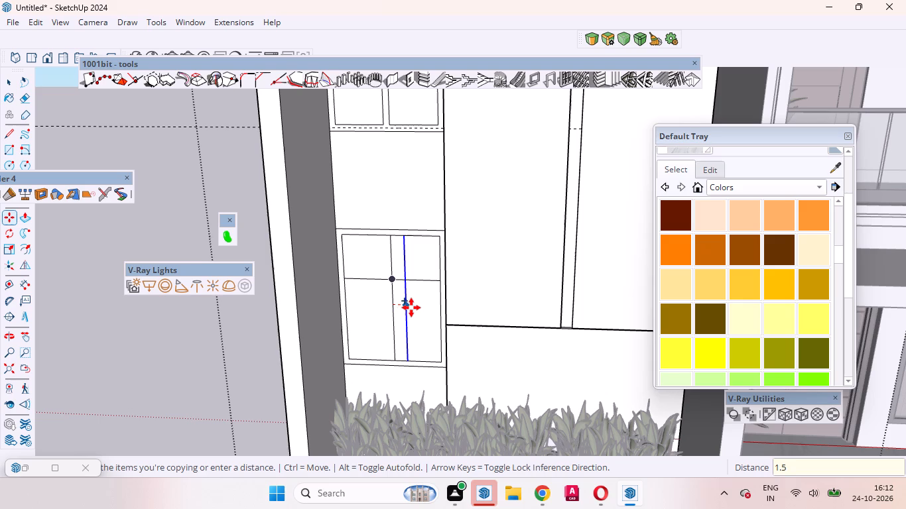
{"action": "scroll", "coordinate": [411, 308], "scroll_direction": "down", "scroll_amount": 4}
{"action": "scroll", "coordinate": [397, 330], "scroll_direction": "up", "scroll_amount": 1}
{"action": "middle_click_drag", "start_coordinate": [405, 332], "coordinate": [548, 254]}
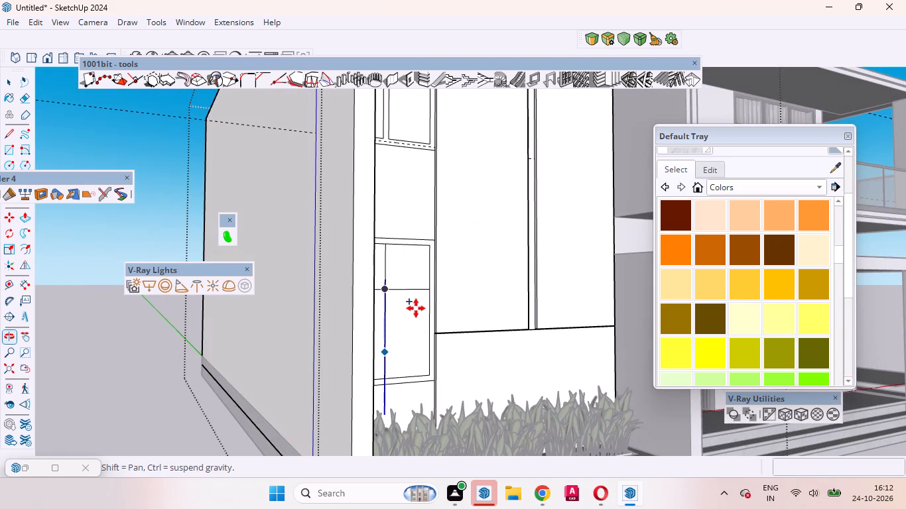
{"action": "middle_click_drag", "start_coordinate": [474, 301], "coordinate": [399, 311]}
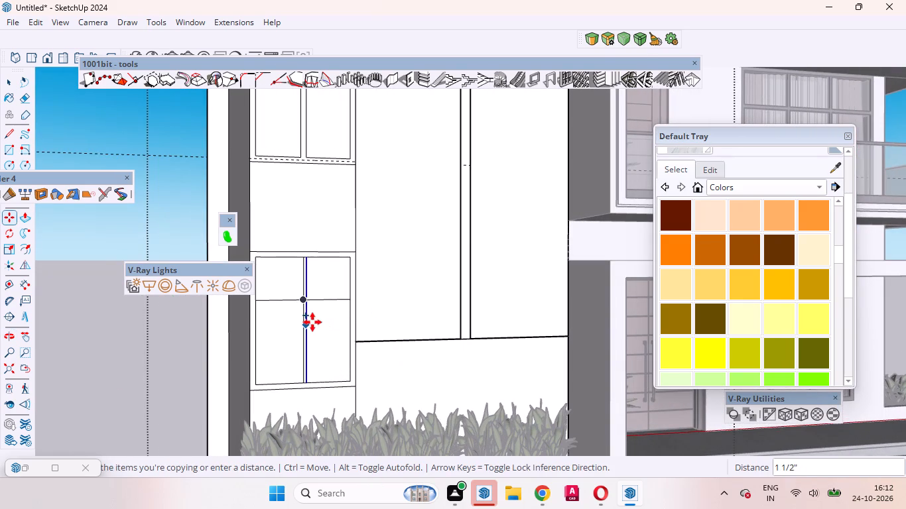
{"action": "key", "text": "1"}
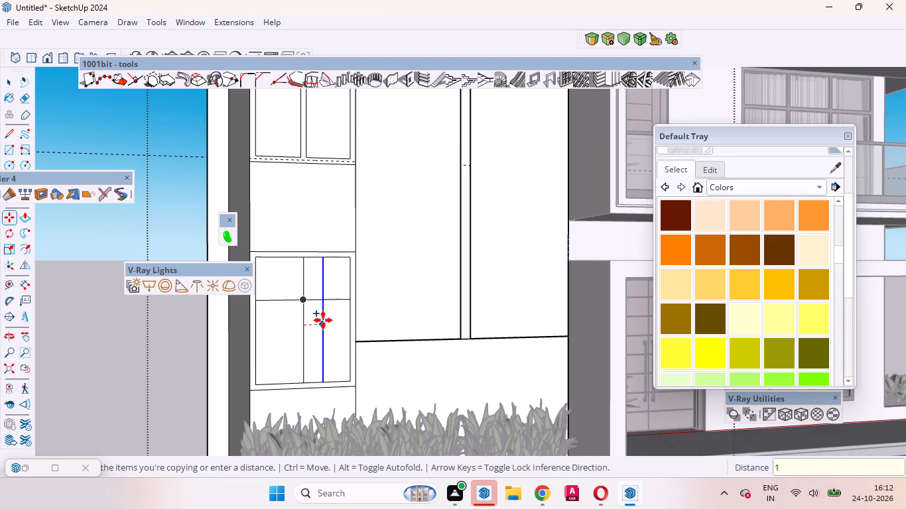
{"action": "key", "text": "period"}
{"action": "key", "text": "5"}
{"action": "key", "text": "Return"}
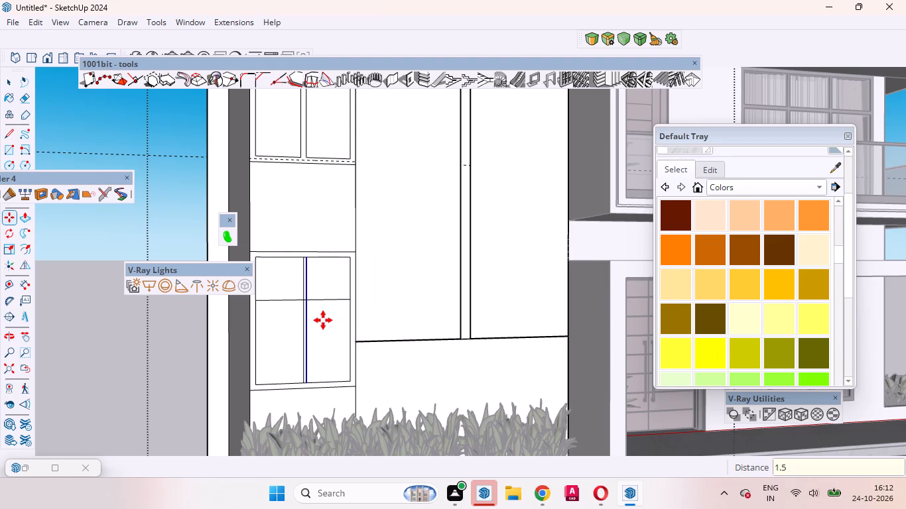
Copy the new vertical line 3" to the left, onto the other side of the lower panel's centre line.
{"action": "left_click", "coordinate": [323, 320]}
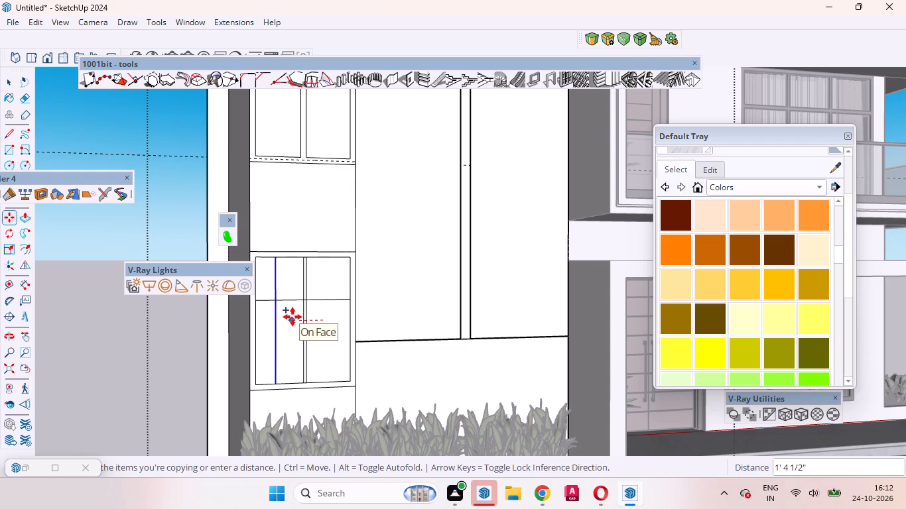
{"action": "key", "text": "3"}
{"action": "key", "text": "Return"}
{"action": "key", "text": "space"}
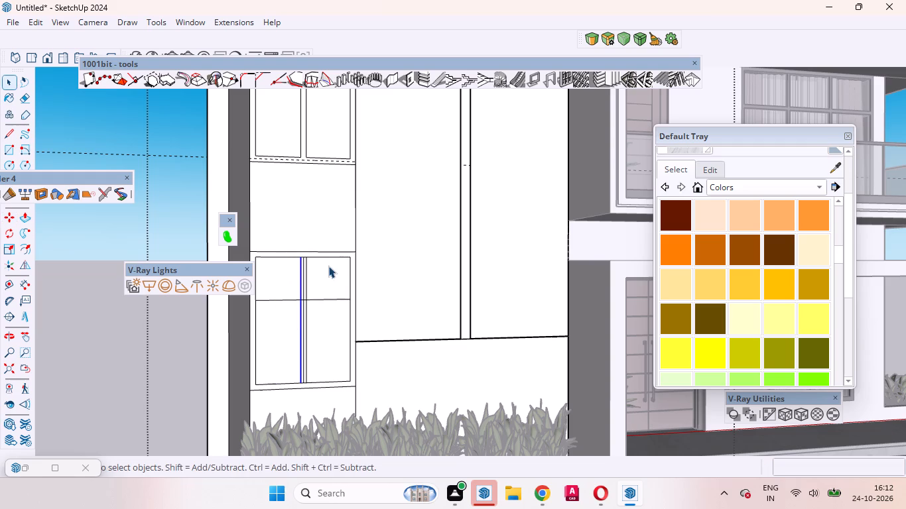
{"action": "scroll", "coordinate": [328, 265], "scroll_direction": "up", "scroll_amount": 5}
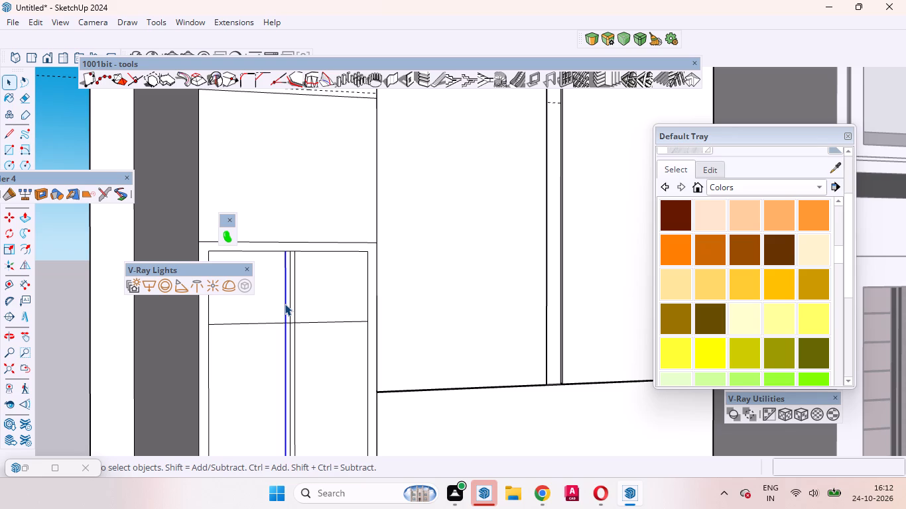
{"action": "scroll", "coordinate": [290, 304], "scroll_direction": "up", "scroll_amount": 7}
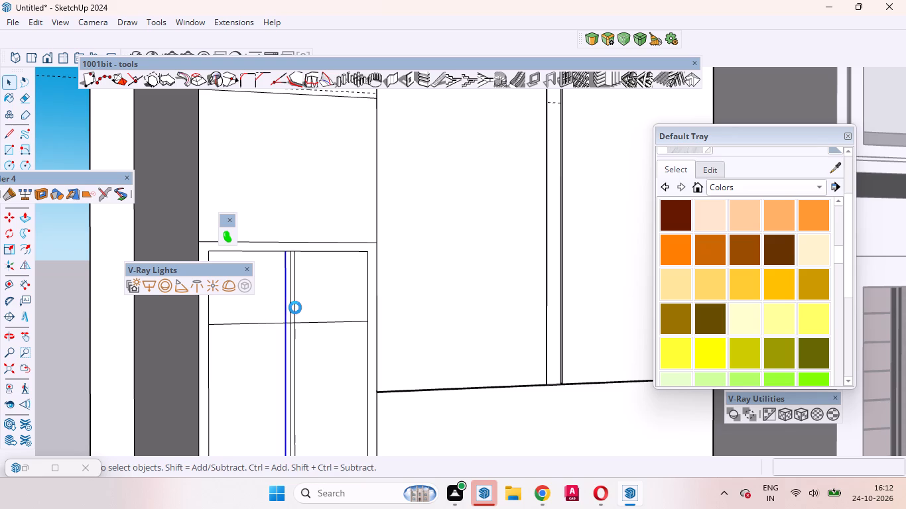
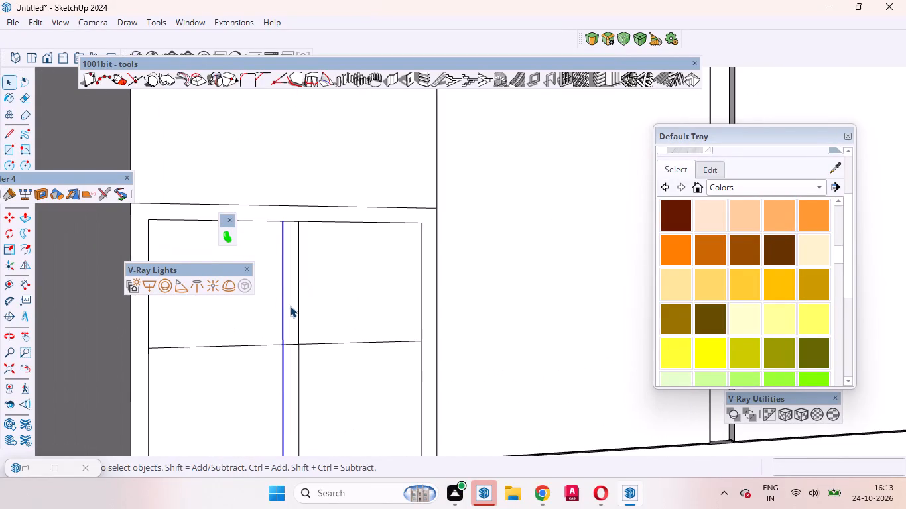
Delete the centre line inside the lower window's vertical mullion and the short horizontal segment crossing it.
{"action": "left_click", "coordinate": [290, 306]}
{"action": "key", "text": "Delete"}
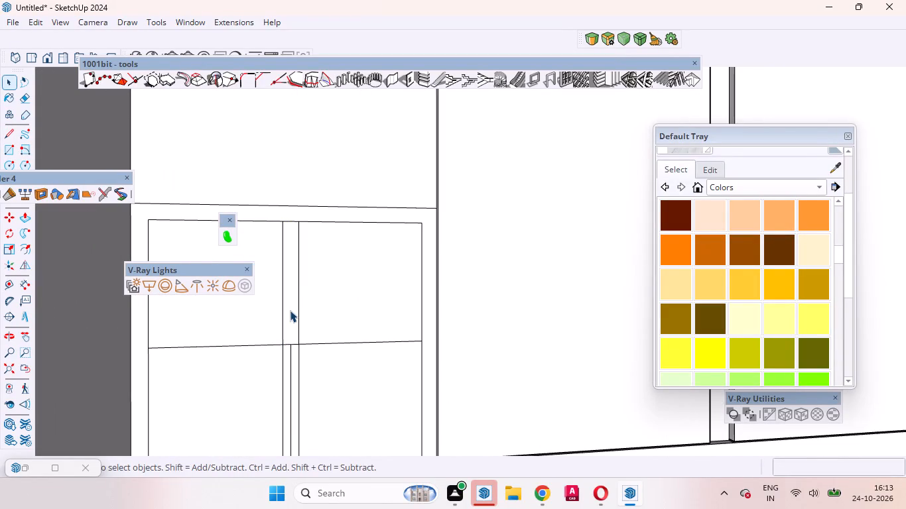
{"action": "left_click", "coordinate": [290, 349]}
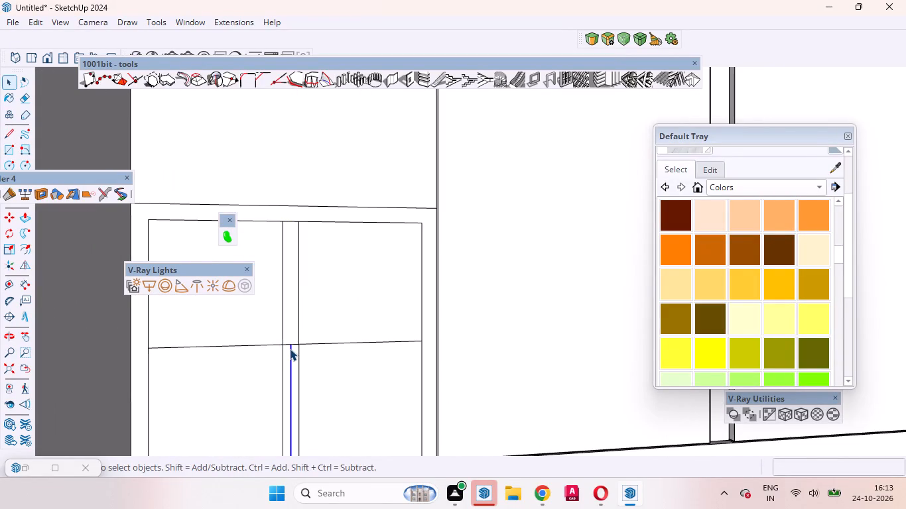
{"action": "key", "text": "Delete"}
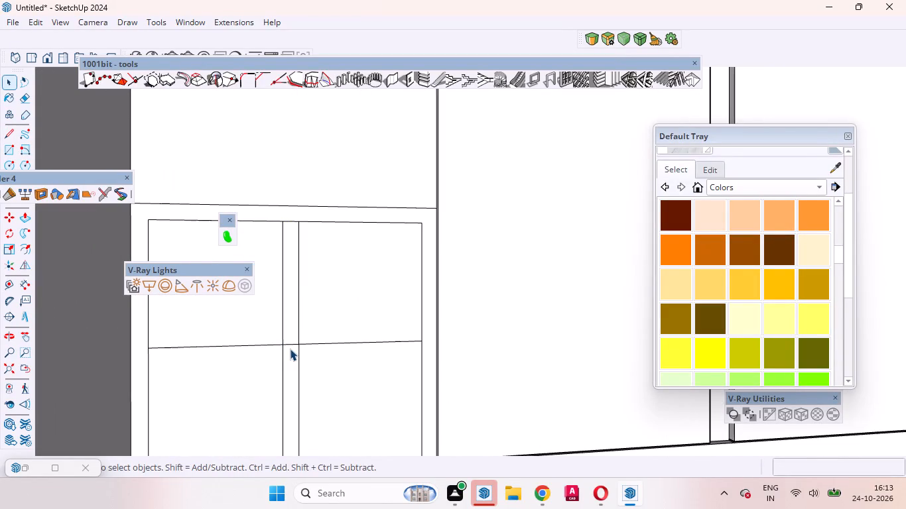
{"action": "left_click", "coordinate": [289, 345]}
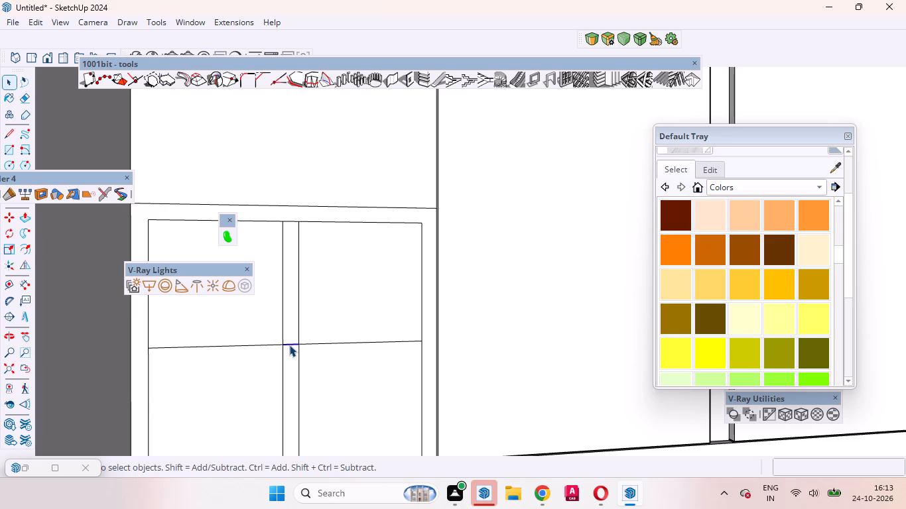
{"action": "key", "text": "Delete"}
{"action": "key", "text": "Delete"}
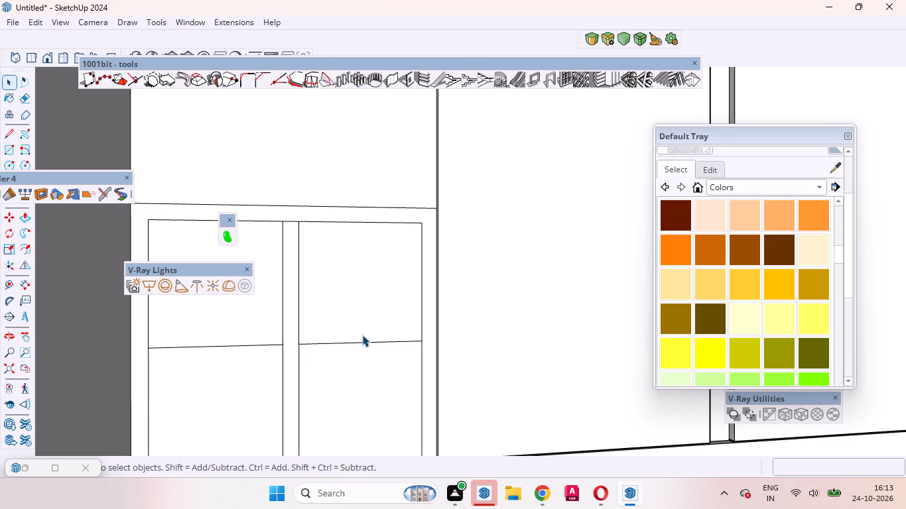
Copy the lower window's two horizontal divider lines 3" upward to form a crossbar.
{"action": "scroll", "coordinate": [359, 335], "scroll_direction": "down", "scroll_amount": 6}
{"action": "scroll", "coordinate": [389, 296], "scroll_direction": "up", "scroll_amount": 4}
{"action": "scroll", "coordinate": [467, 258], "scroll_direction": "down", "scroll_amount": 4}
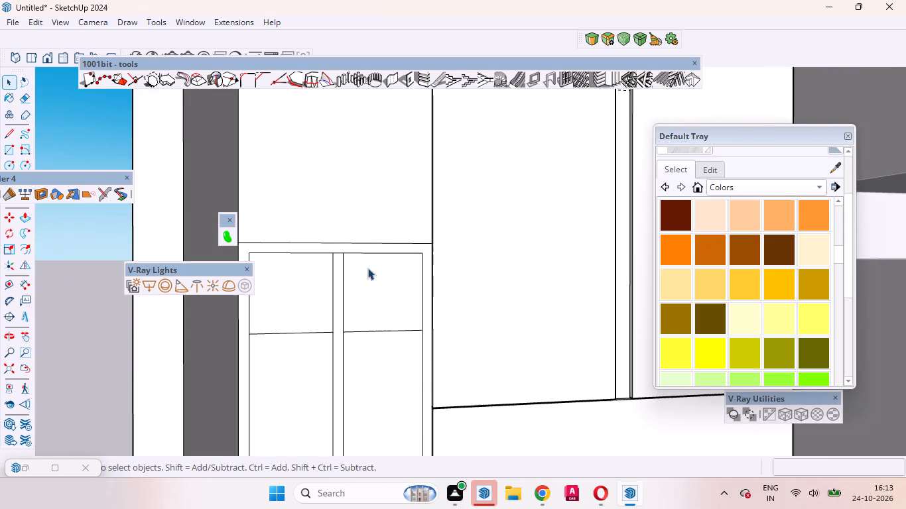
{"action": "scroll", "coordinate": [331, 305], "scroll_direction": "down", "scroll_amount": 2}
{"action": "middle_click_drag", "start_coordinate": [292, 339], "coordinate": [247, 337]}
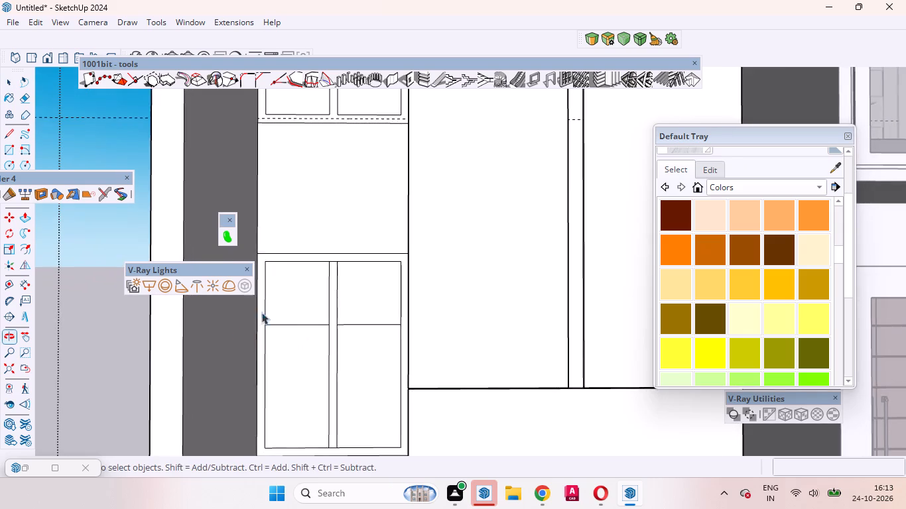
{"action": "scroll", "coordinate": [276, 303], "scroll_direction": "up", "scroll_amount": 5}
{"action": "left_click", "coordinate": [296, 336]}
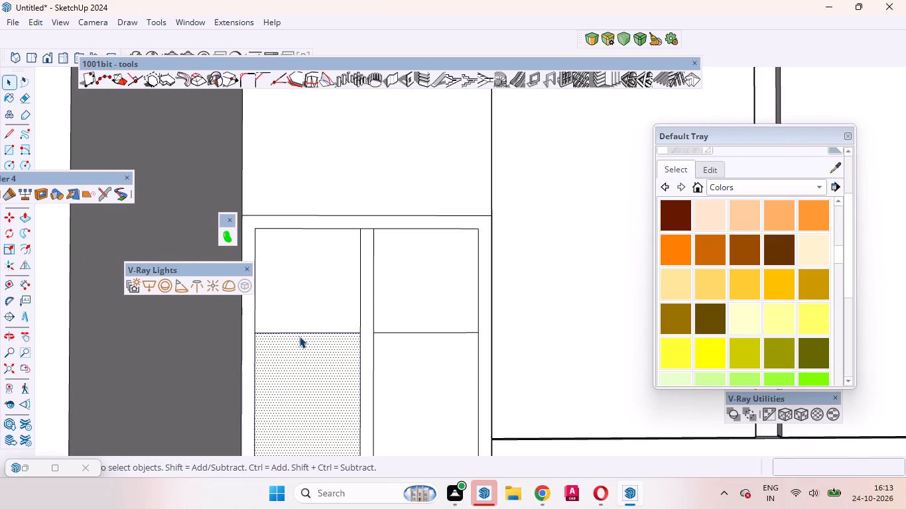
{"action": "left_click_drag", "start_coordinate": [310, 334], "coordinate": [318, 334]}
{"action": "left_click", "coordinate": [324, 334]}
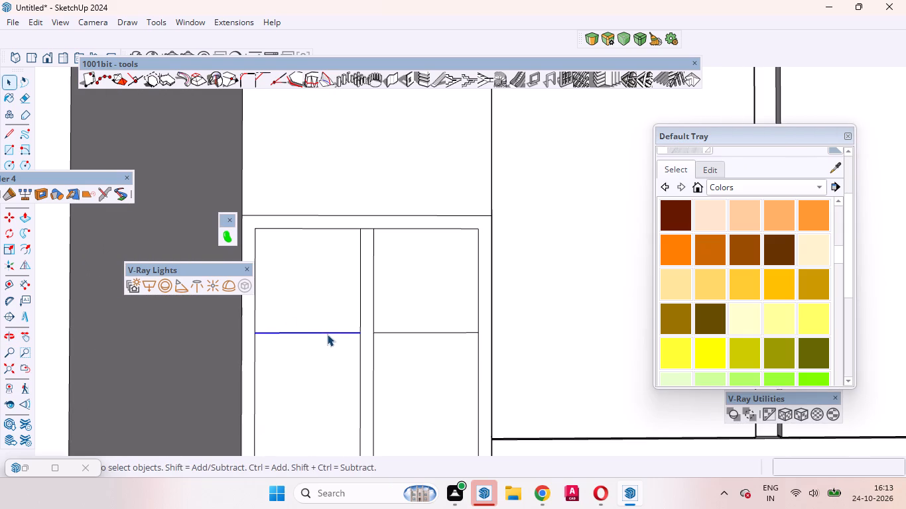
{"action": "left_click", "coordinate": [436, 332], "text": "ctrl"}
{"action": "key", "text": "m"}
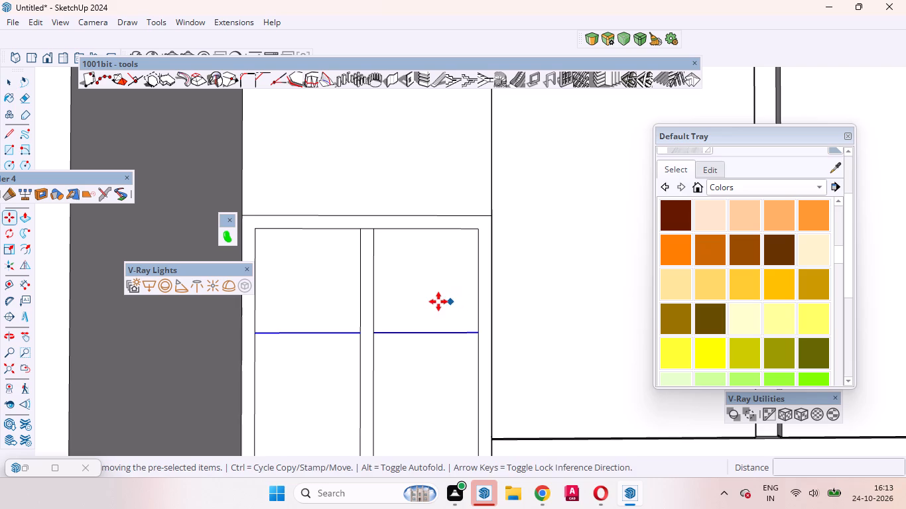
{"action": "left_click", "coordinate": [428, 311]}
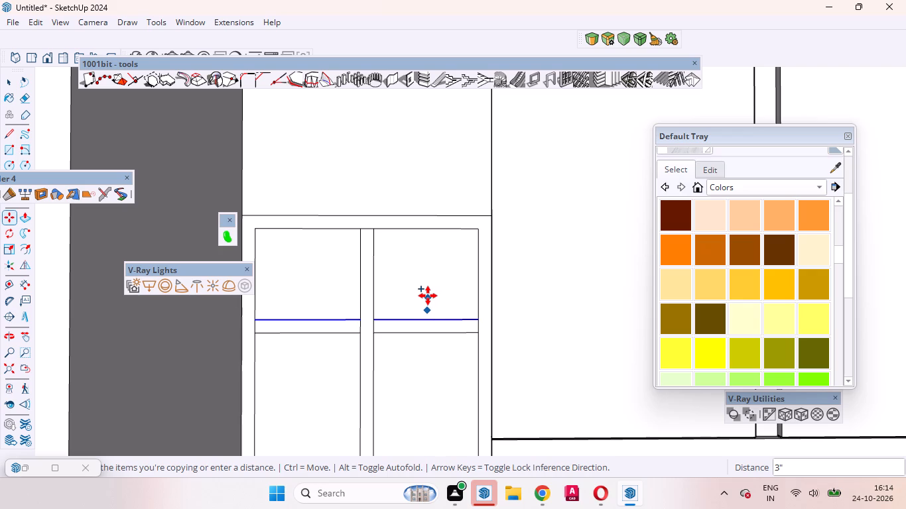
{"action": "left_click", "coordinate": [428, 296]}
{"action": "key", "text": "space"}
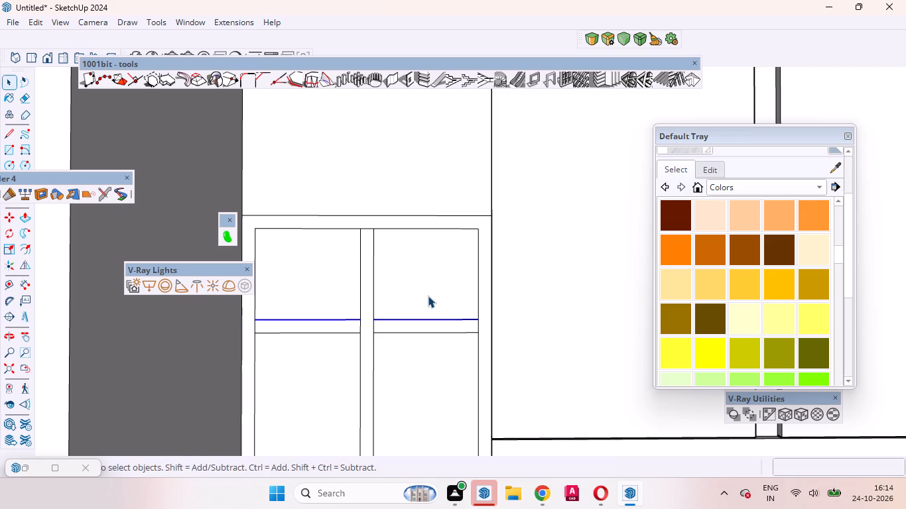
Delete the two short vertical segments where the lower window's crossbar meets the central mullion.
{"action": "scroll", "coordinate": [359, 337], "scroll_direction": "up", "scroll_amount": 9}
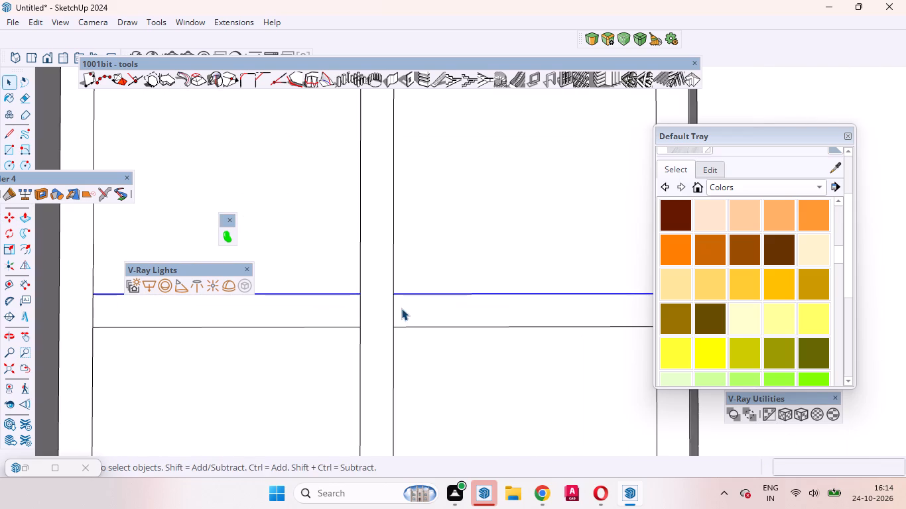
{"action": "left_click", "coordinate": [394, 306]}
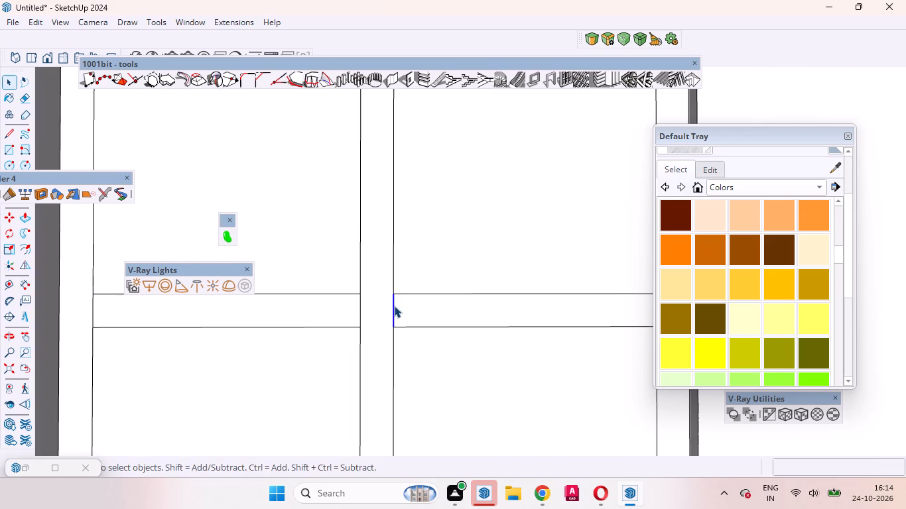
{"action": "key", "text": "Delete"}
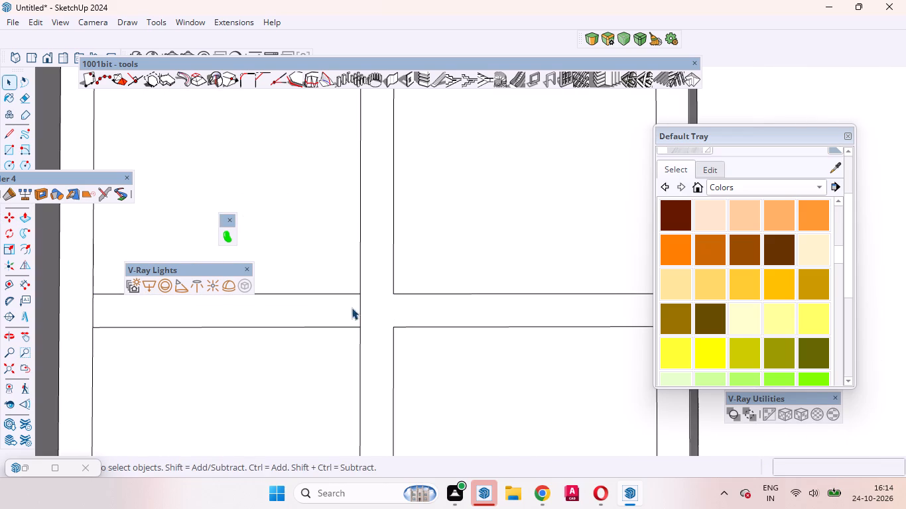
{"action": "left_click", "coordinate": [357, 310]}
{"action": "left_click", "coordinate": [359, 311]}
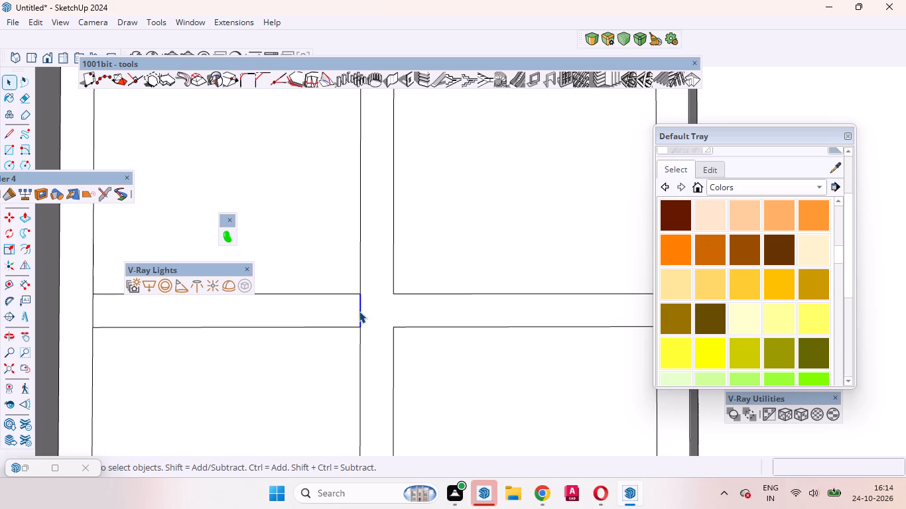
{"action": "key", "text": "Delete"}
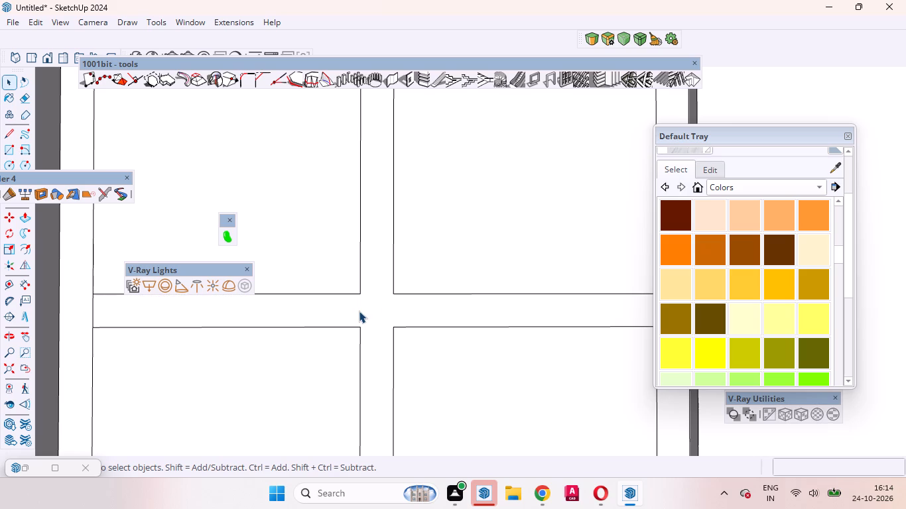
Delete the short vertical segments at both outer ends of the crossbar, joining it to the window frame.
{"action": "scroll", "coordinate": [344, 319], "scroll_direction": "down", "scroll_amount": 5}
{"action": "scroll", "coordinate": [422, 233], "scroll_direction": "down", "scroll_amount": 3}
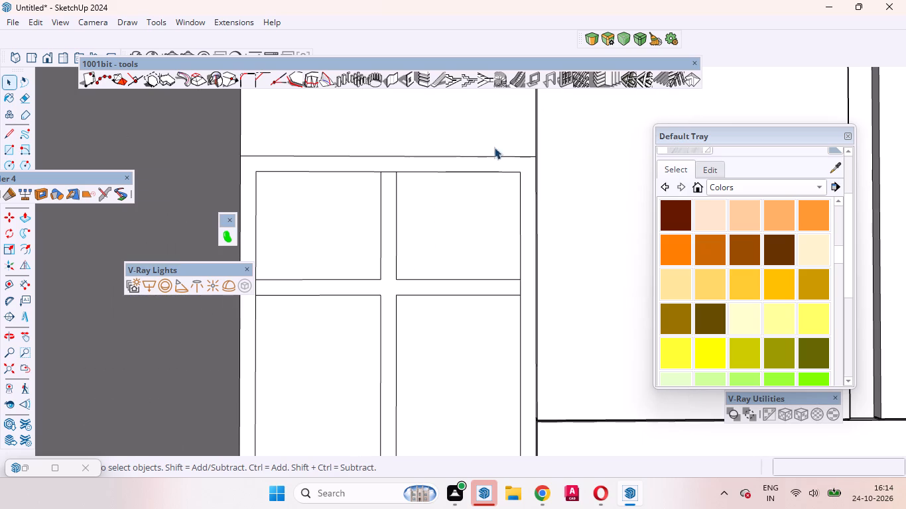
{"action": "scroll", "coordinate": [430, 216], "scroll_direction": "down", "scroll_amount": 2}
{"action": "scroll", "coordinate": [291, 268], "scroll_direction": "up", "scroll_amount": 4}
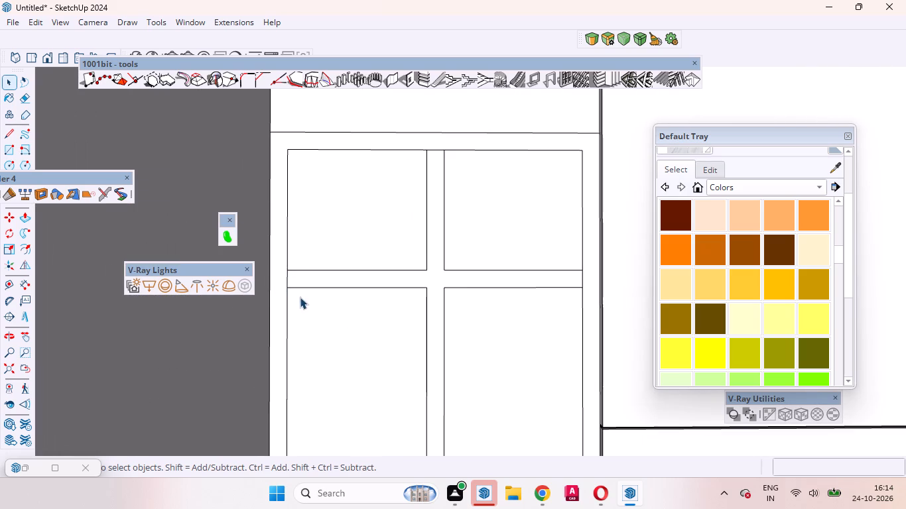
{"action": "left_click", "coordinate": [287, 280]}
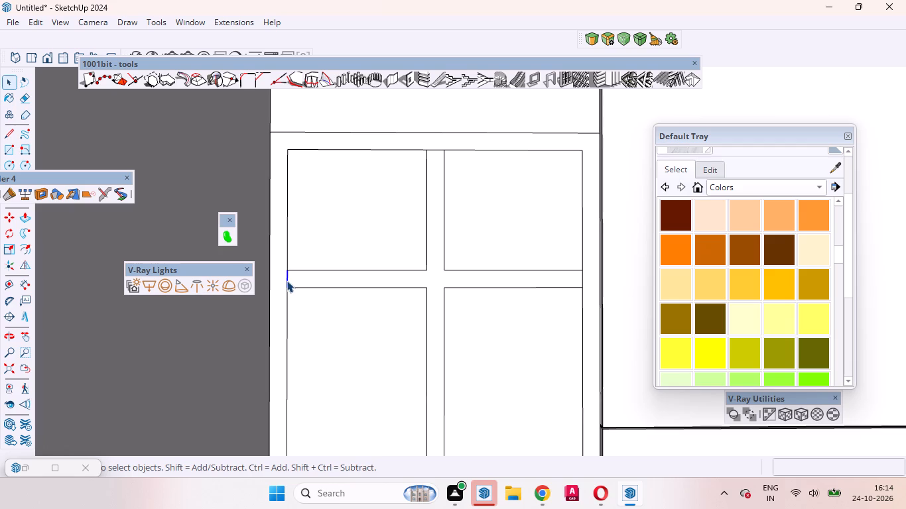
{"action": "key", "text": "Delete"}
{"action": "scroll", "coordinate": [329, 270], "scroll_direction": "down", "scroll_amount": 4}
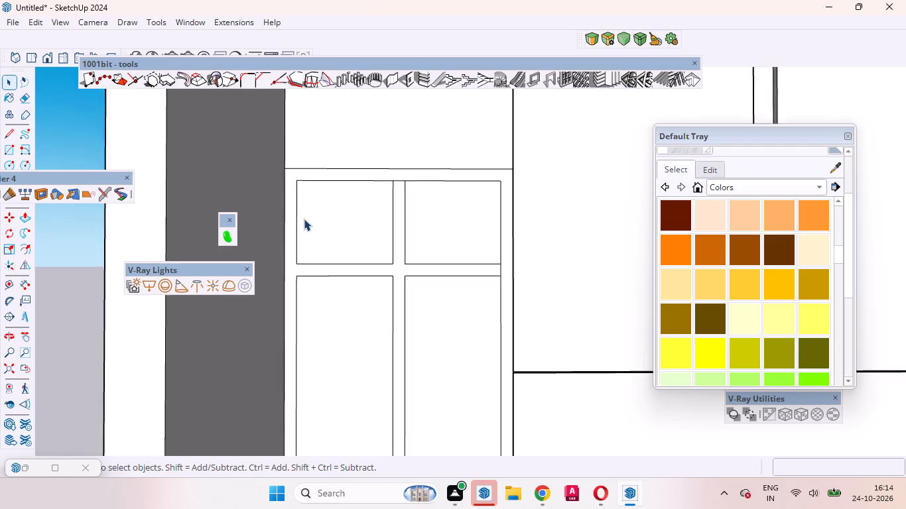
{"action": "scroll", "coordinate": [304, 219], "scroll_direction": "down", "scroll_amount": 1}
{"action": "scroll", "coordinate": [462, 246], "scroll_direction": "up", "scroll_amount": 5}
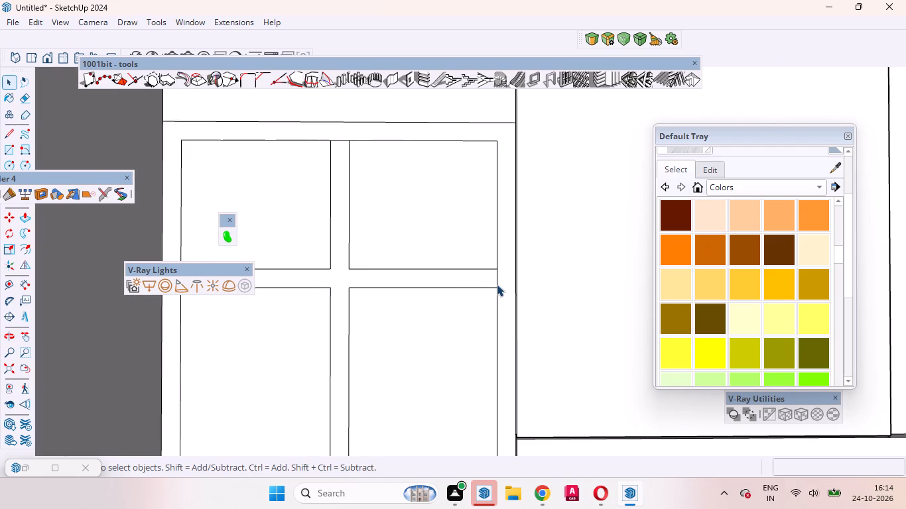
{"action": "left_click", "coordinate": [497, 284]}
{"action": "key", "text": "Delete"}
Delete the short segment separating the mullion's bottom end from the lower window's frame.
{"action": "scroll", "coordinate": [461, 243], "scroll_direction": "down", "scroll_amount": 10}
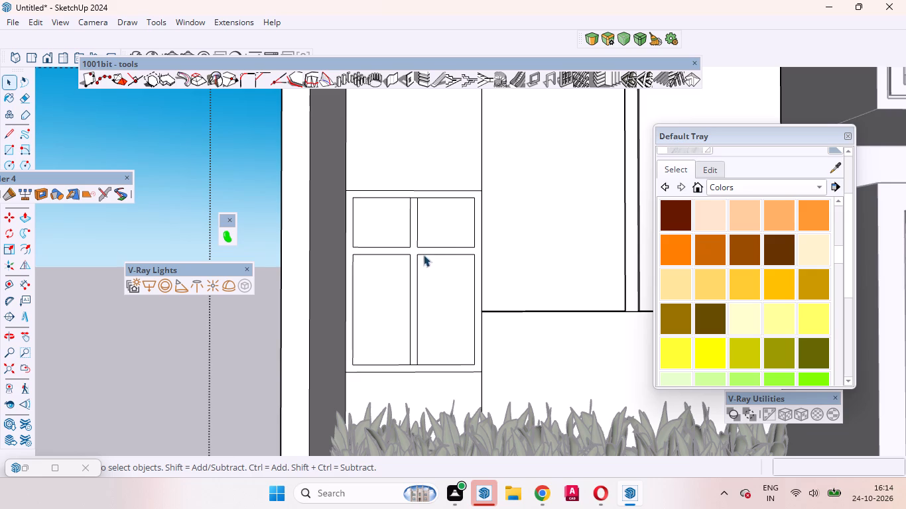
{"action": "scroll", "coordinate": [393, 361], "scroll_direction": "up", "scroll_amount": 15}
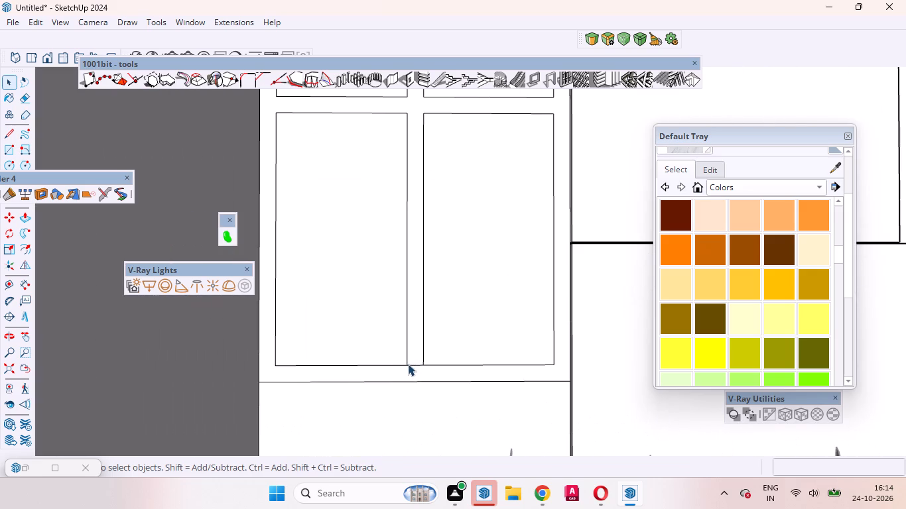
{"action": "left_click", "coordinate": [410, 365]}
{"action": "key", "text": "Delete"}
Delete the two horizontal dashed guide lines running across the facade at the upper window's sill and head.
{"action": "scroll", "coordinate": [411, 365], "scroll_direction": "down", "scroll_amount": 11}
{"action": "middle_click_drag", "start_coordinate": [467, 186], "coordinate": [458, 225]}
{"action": "scroll", "coordinate": [458, 225], "scroll_direction": "up", "scroll_amount": 1}
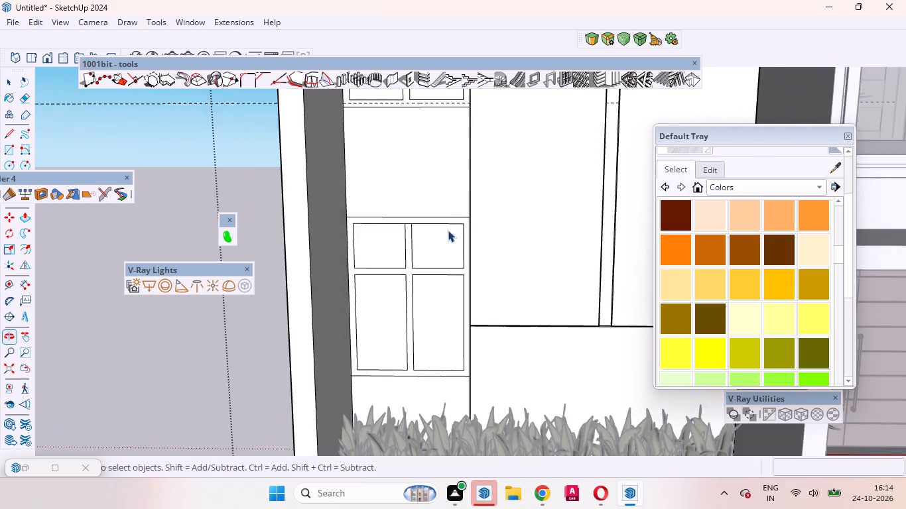
{"action": "scroll", "coordinate": [442, 235], "scroll_direction": "down", "scroll_amount": 12}
{"action": "middle_click_drag", "start_coordinate": [419, 227], "coordinate": [393, 237]}
{"action": "scroll", "coordinate": [390, 233], "scroll_direction": "up", "scroll_amount": 1}
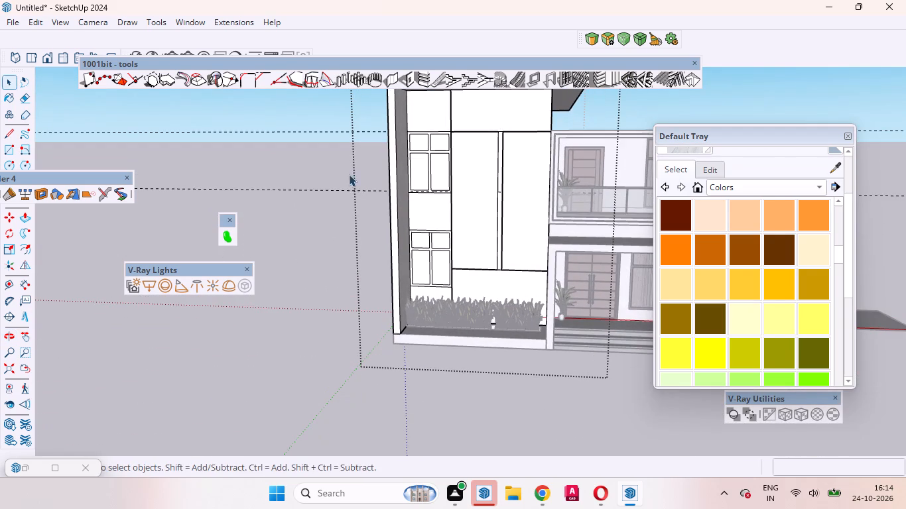
{"action": "left_click_drag", "start_coordinate": [359, 199], "coordinate": [304, 165]}
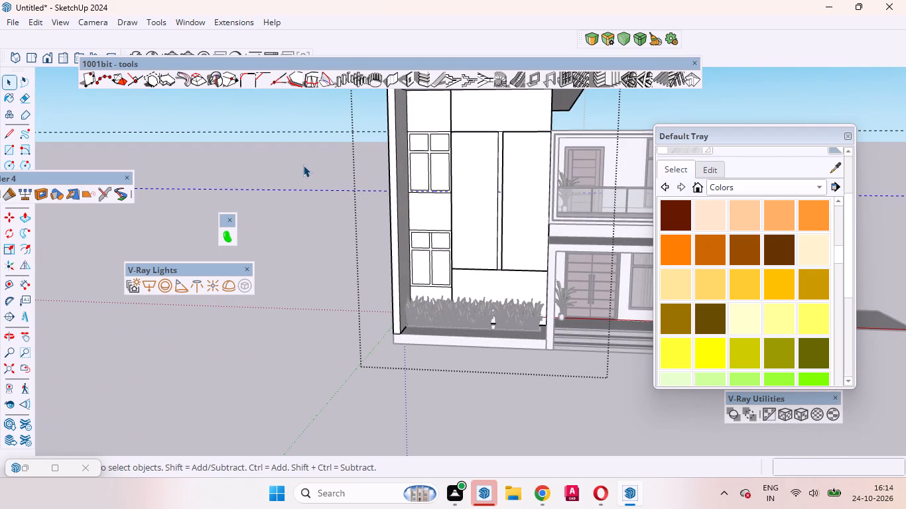
{"action": "key", "text": "Delete"}
{"action": "left_click_drag", "start_coordinate": [303, 165], "coordinate": [235, 97]}
{"action": "key", "text": "Delete"}
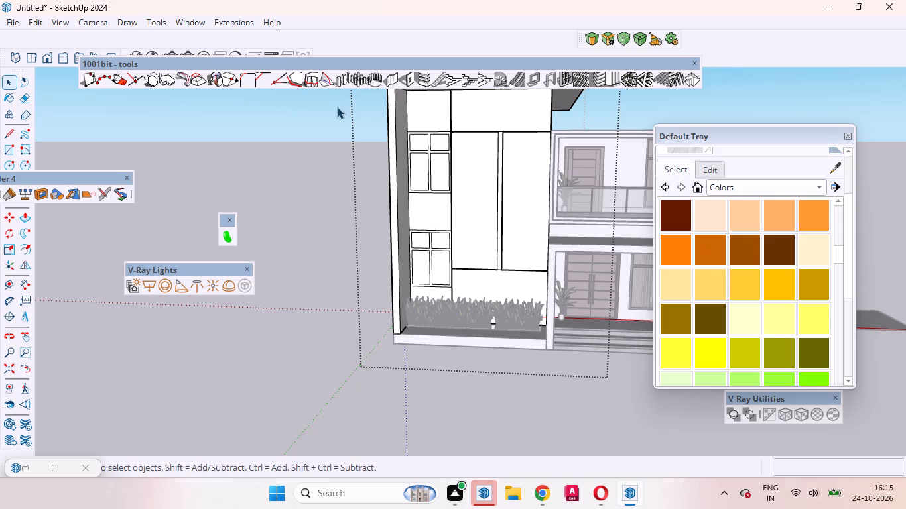
Push the upper-right pane of the upper window inward by about 1' 8 11/16".
{"action": "scroll", "coordinate": [421, 148], "scroll_direction": "up", "scroll_amount": 12}
{"action": "left_click", "coordinate": [416, 136]}
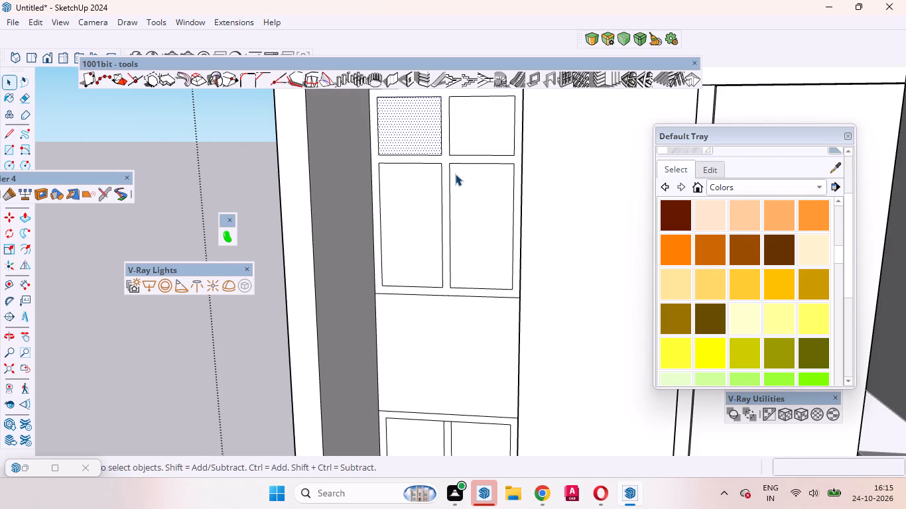
{"action": "scroll", "coordinate": [472, 154], "scroll_direction": "up", "scroll_amount": 4}
{"action": "scroll", "coordinate": [466, 152], "scroll_direction": "down", "scroll_amount": 4}
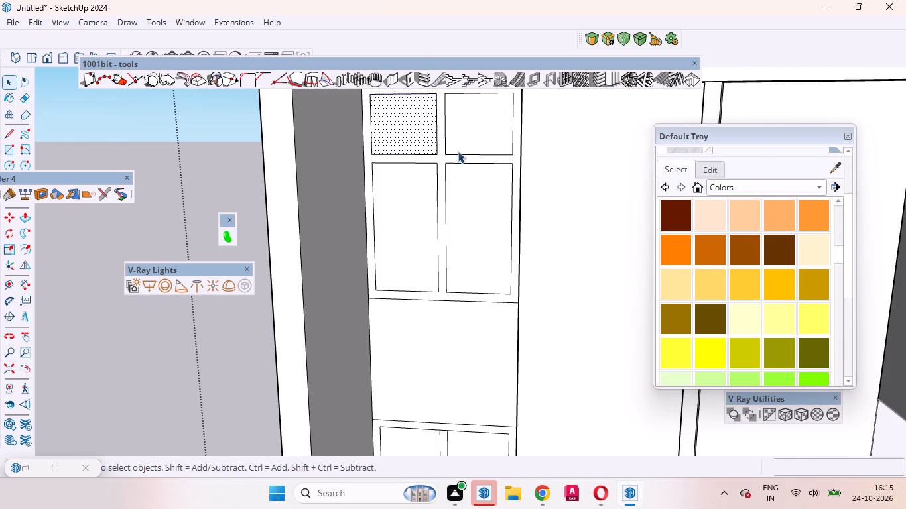
{"action": "left_click", "coordinate": [476, 124]}
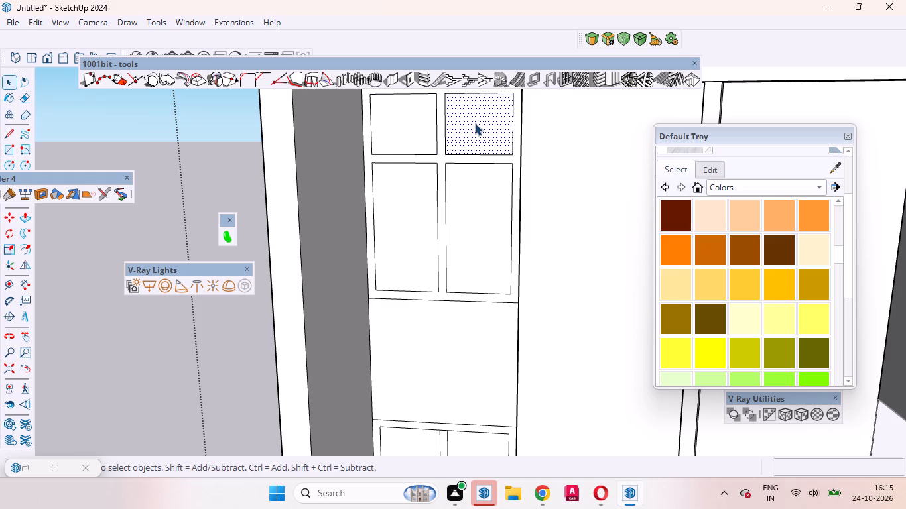
{"action": "key", "text": "p"}
{"action": "left_click_drag", "start_coordinate": [475, 123], "coordinate": [477, 123]}
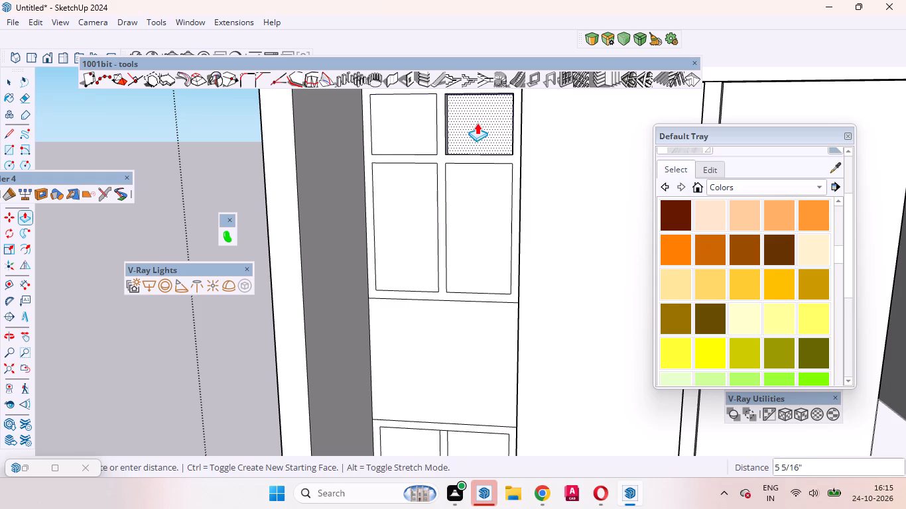
{"action": "left_click_drag", "start_coordinate": [477, 123], "coordinate": [484, 121]}
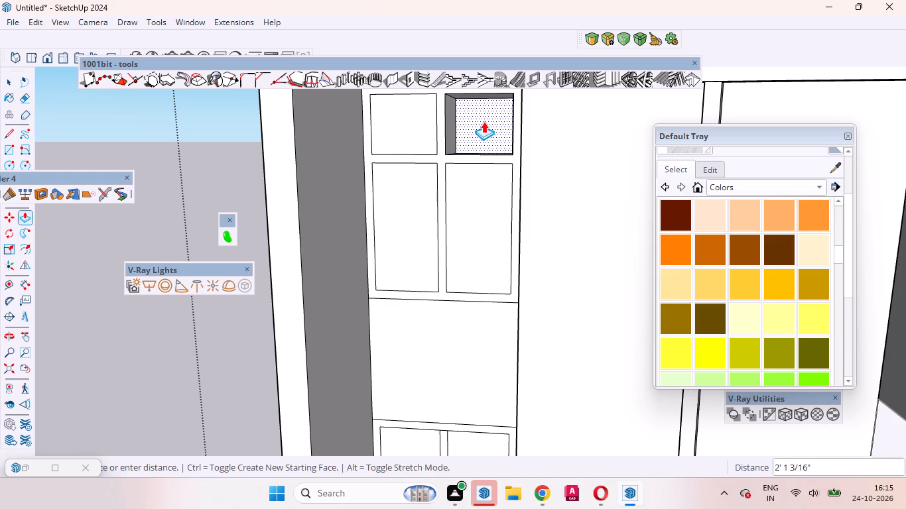
{"action": "left_click_drag", "start_coordinate": [484, 121], "coordinate": [482, 121]}
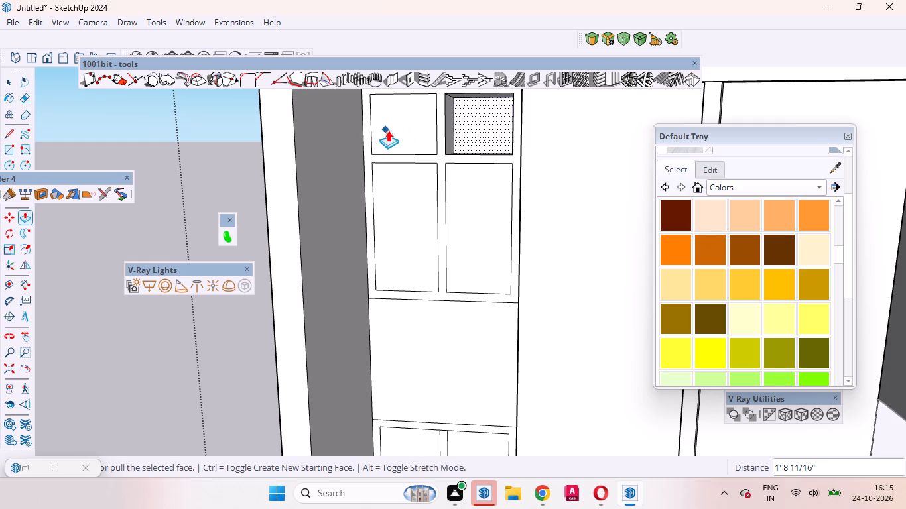
{"action": "key", "text": "space"}
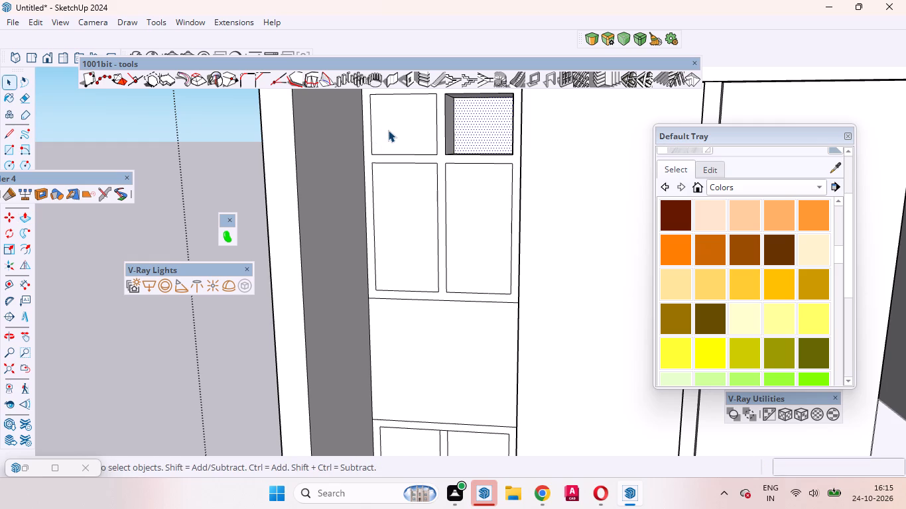
Push the upper window's other three panes inward by the same depth as the upper-right pane.
{"action": "left_click_drag", "start_coordinate": [388, 130], "coordinate": [369, 122]}
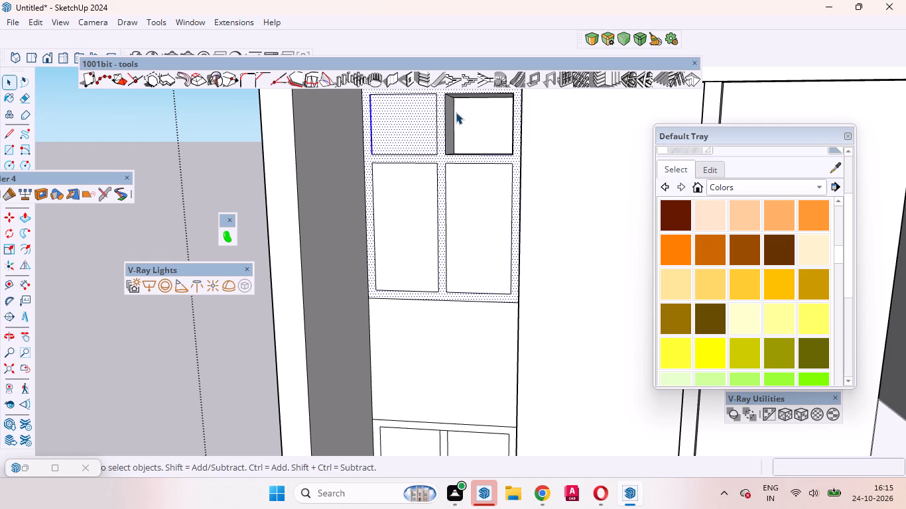
{"action": "left_click", "coordinate": [212, 191]}
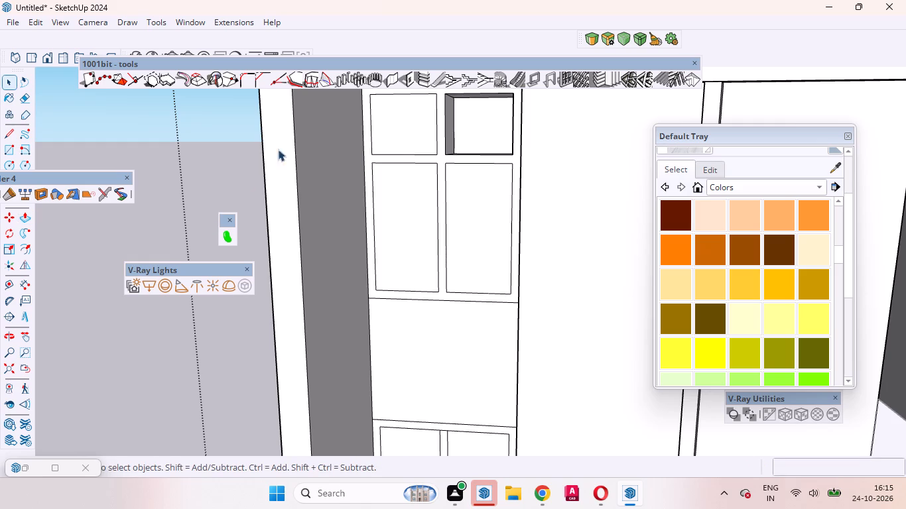
{"action": "left_click", "coordinate": [405, 116]}
{"action": "key", "text": "p"}
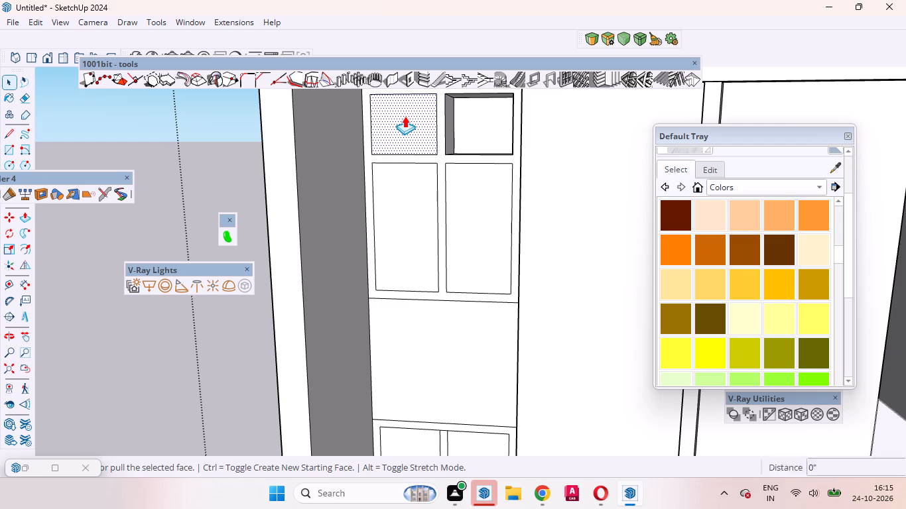
{"action": "left_click", "coordinate": [405, 116]}
{"action": "left_click", "coordinate": [405, 116]}
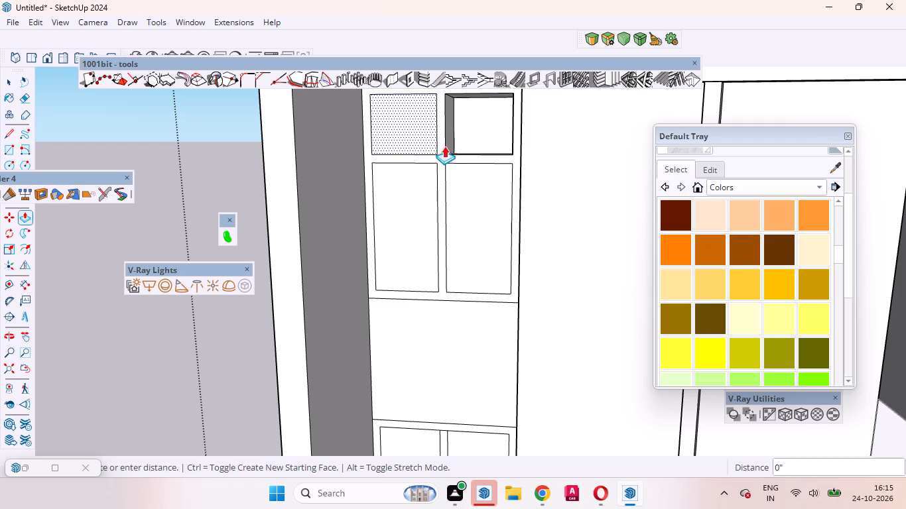
{"action": "double_click", "coordinate": [405, 216]}
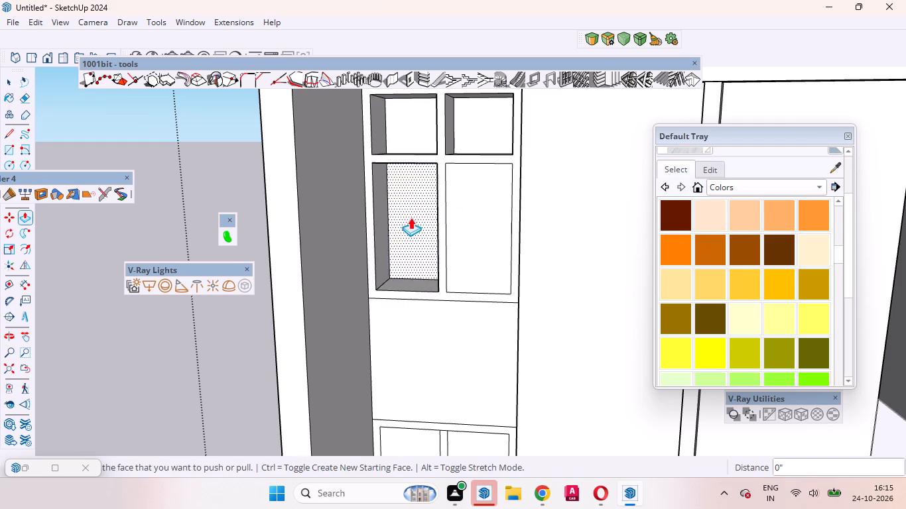
{"action": "double_click", "coordinate": [475, 228]}
Push all four panes of the lower window inward by the same depth as the upper window's panes.
{"action": "scroll", "coordinate": [481, 158], "scroll_direction": "down", "scroll_amount": 8}
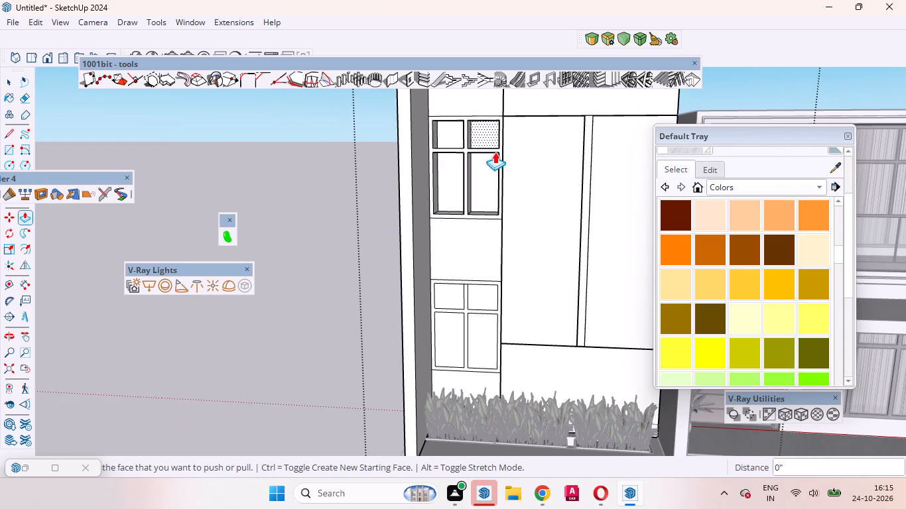
{"action": "scroll", "coordinate": [485, 306], "scroll_direction": "up", "scroll_amount": 5}
{"action": "double_click", "coordinate": [484, 297]}
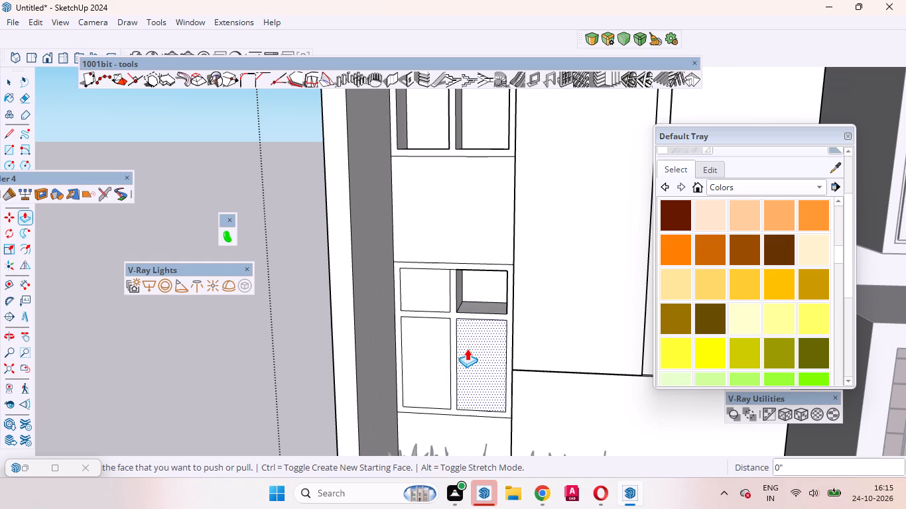
{"action": "double_click", "coordinate": [467, 349]}
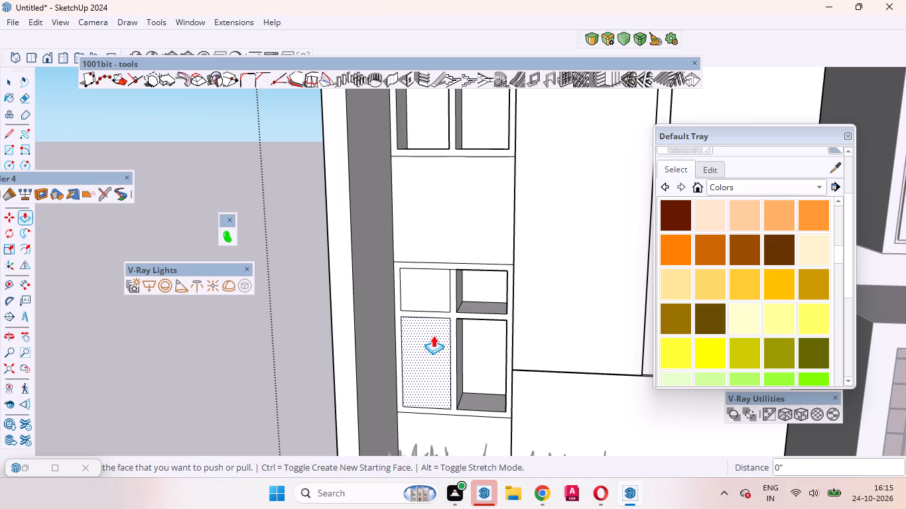
{"action": "double_click", "coordinate": [433, 335]}
{"action": "double_click", "coordinate": [428, 290]}
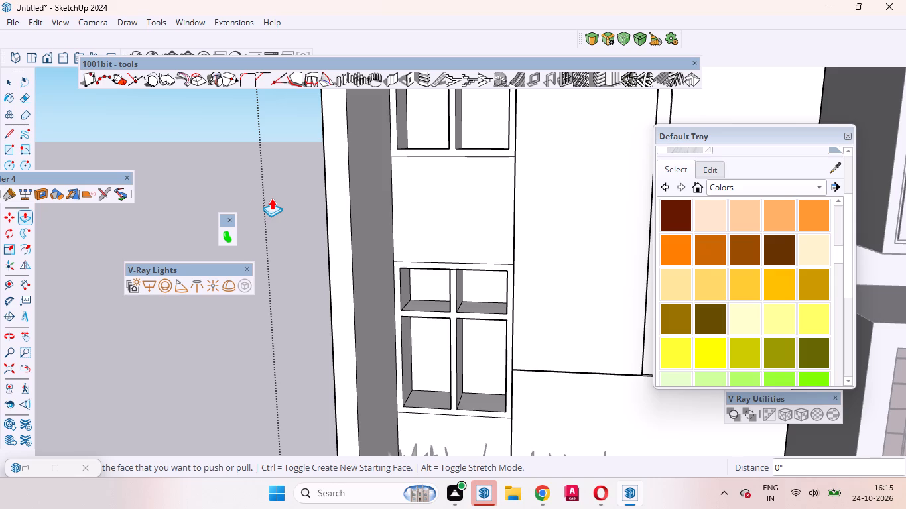
Push/pull the lower window's frame face by 3" with Create New Starting Face enabled.
{"action": "scroll", "coordinate": [255, 176], "scroll_direction": "down", "scroll_amount": 3}
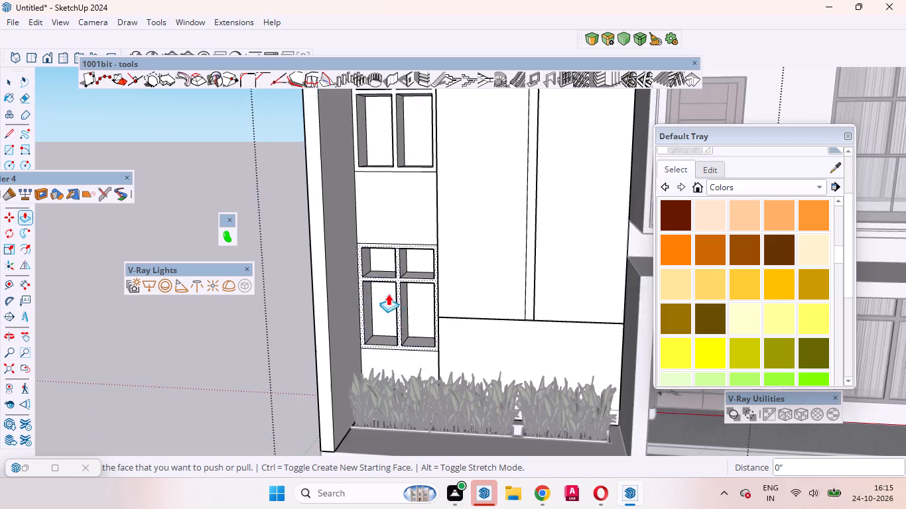
{"action": "scroll", "coordinate": [388, 294], "scroll_direction": "down", "scroll_amount": 2}
{"action": "scroll", "coordinate": [414, 306], "scroll_direction": "up", "scroll_amount": 11}
{"action": "key", "text": "space"}
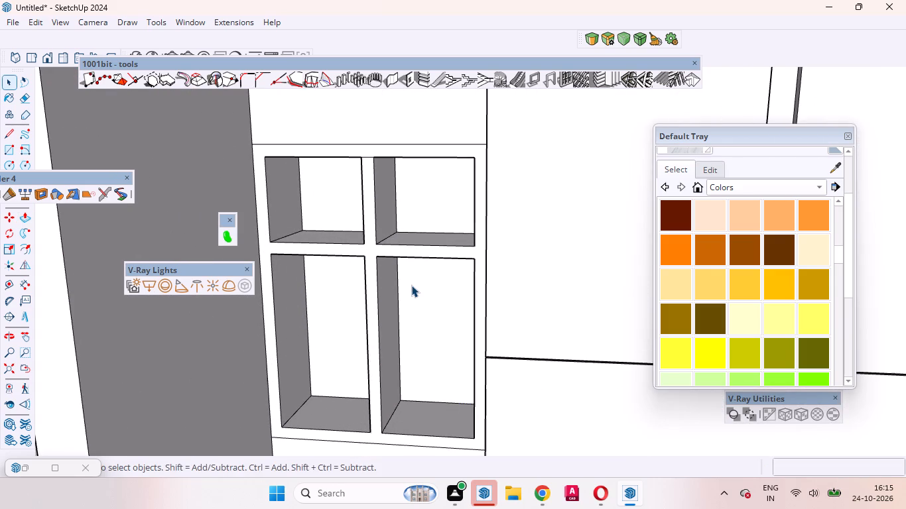
{"action": "type", "text": "p"}
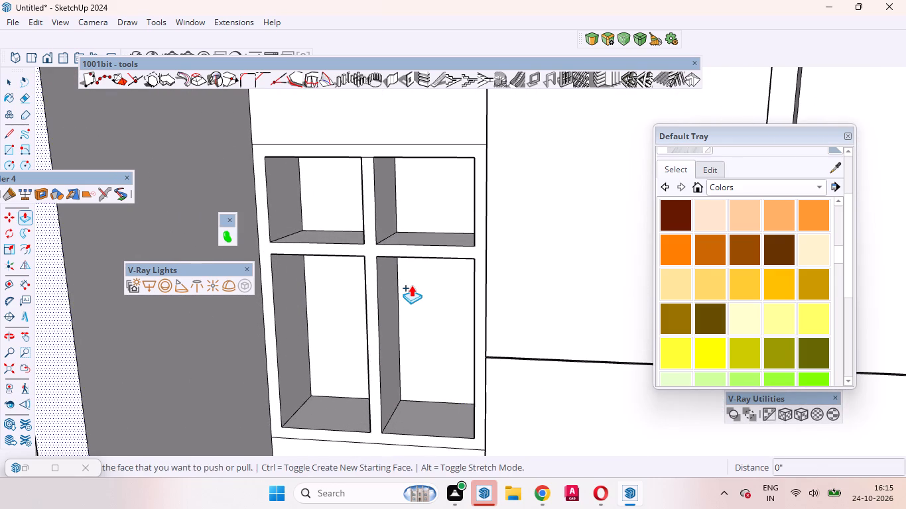
{"action": "scroll", "coordinate": [359, 241], "scroll_direction": "up", "scroll_amount": 5}
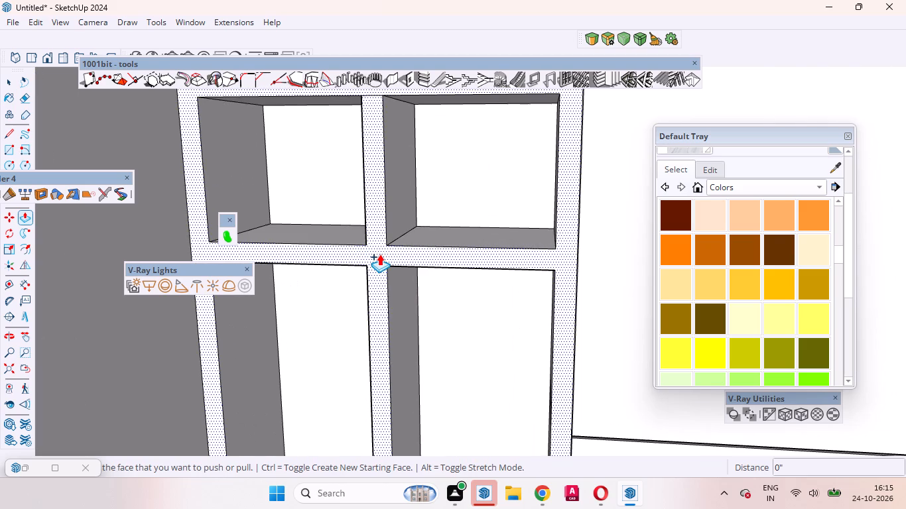
{"action": "left_click", "coordinate": [379, 254]}
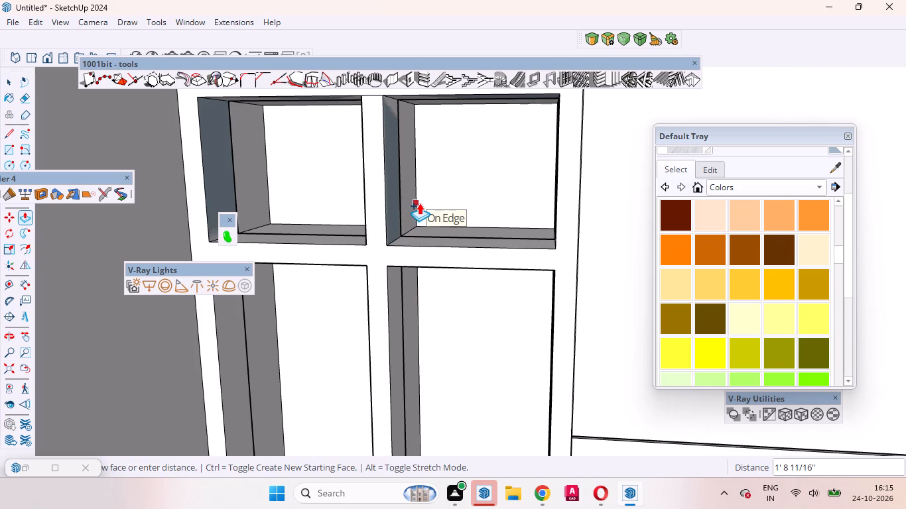
{"action": "key", "text": "3"}
{"action": "key", "text": "Return"}
Repeat the 3" push/pull with a new starting face on the upper window's frame.
{"action": "scroll", "coordinate": [385, 264], "scroll_direction": "down", "scroll_amount": 10}
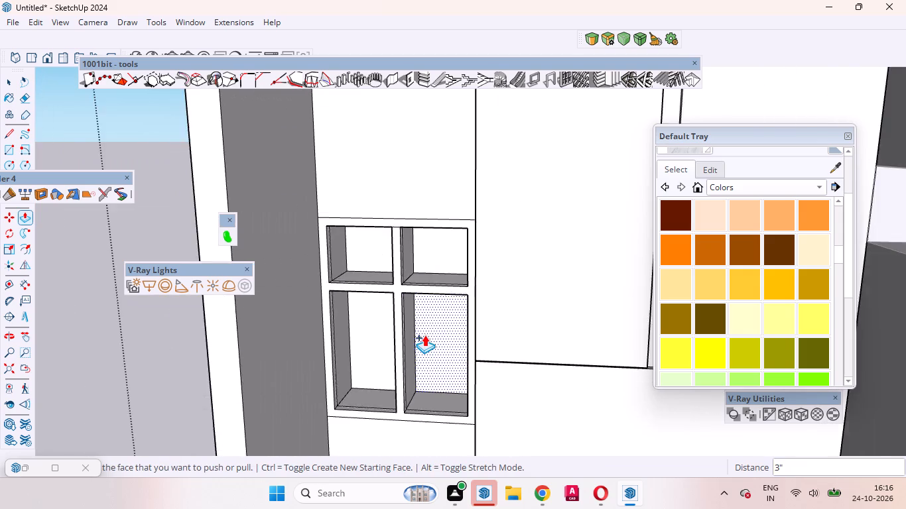
{"action": "scroll", "coordinate": [424, 335], "scroll_direction": "down", "scroll_amount": 7}
{"action": "scroll", "coordinate": [428, 131], "scroll_direction": "up", "scroll_amount": 10}
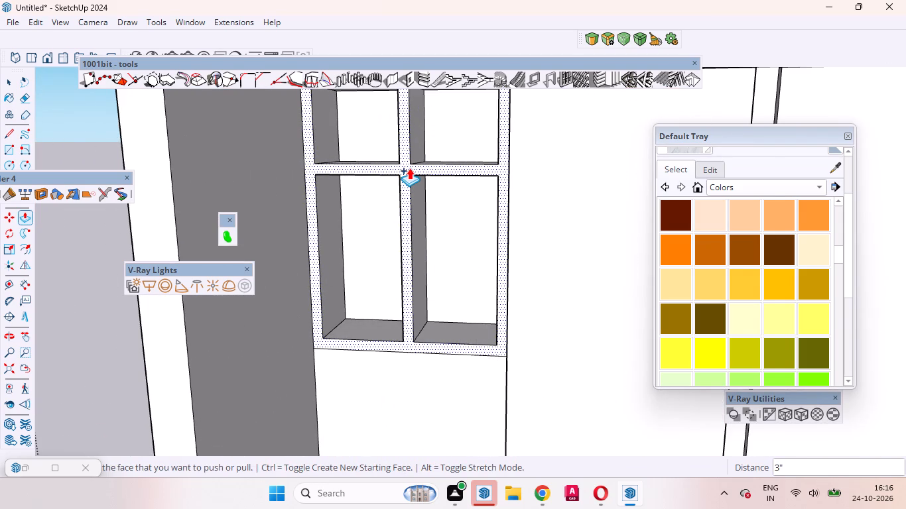
{"action": "scroll", "coordinate": [407, 166], "scroll_direction": "up", "scroll_amount": 9}
{"action": "left_click", "coordinate": [406, 164]}
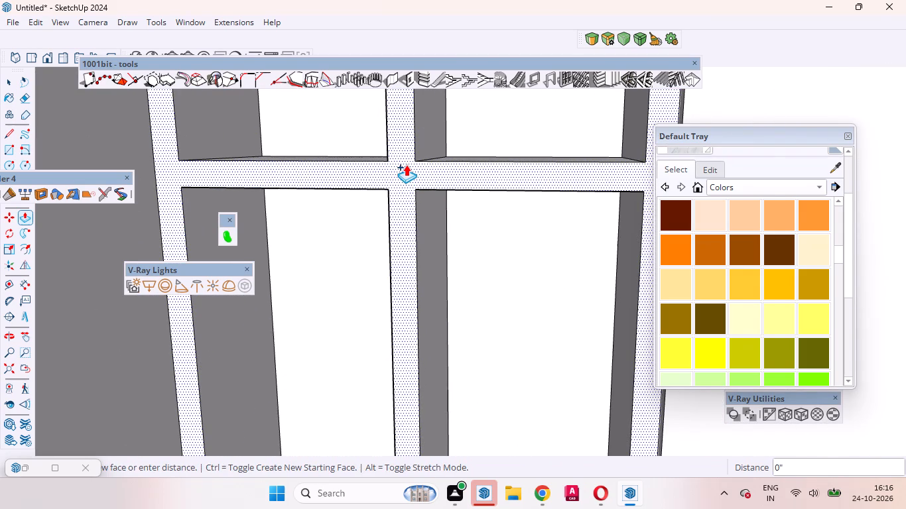
{"action": "left_click", "coordinate": [406, 164]}
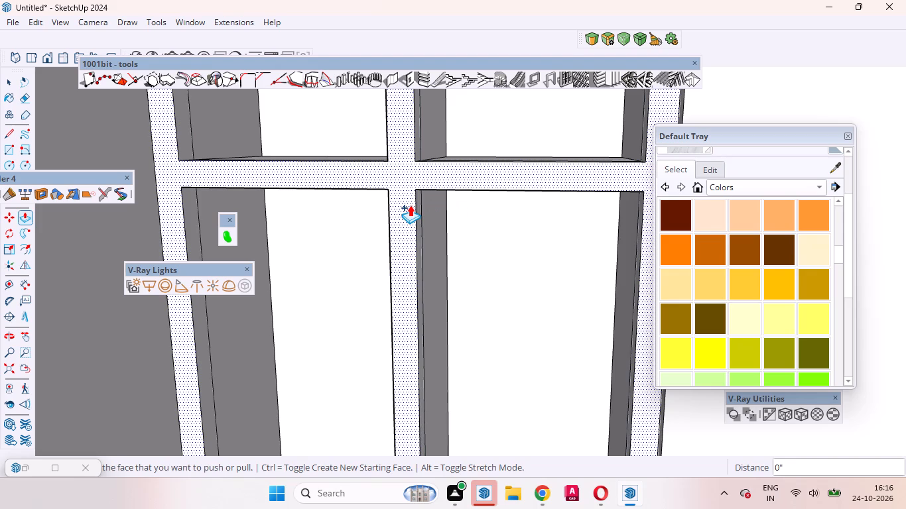
{"action": "key", "text": "space"}
In the upper window's upper-right opening, push the reveal faces behind the frame on the mullion side and bottom by 3".
{"action": "scroll", "coordinate": [410, 205], "scroll_direction": "down", "scroll_amount": 3}
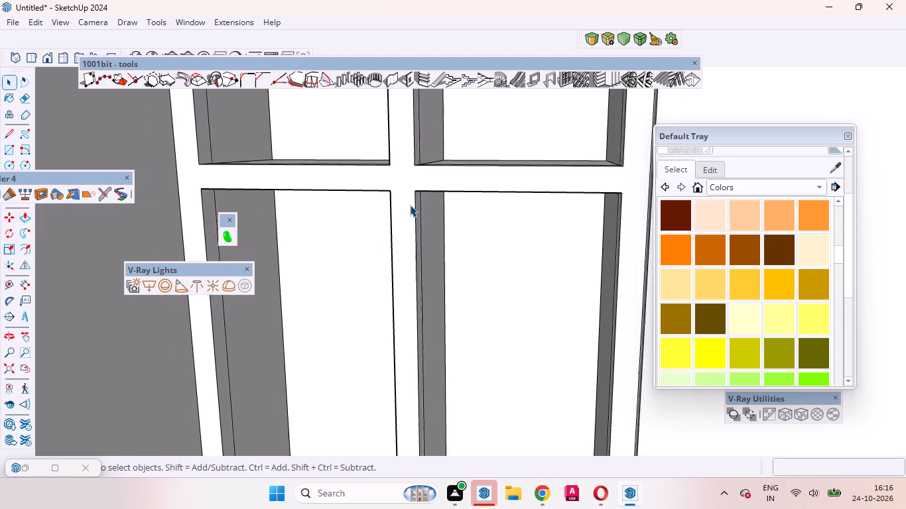
{"action": "scroll", "coordinate": [410, 205], "scroll_direction": "down", "scroll_amount": 1}
{"action": "scroll", "coordinate": [437, 147], "scroll_direction": "up", "scroll_amount": 10}
{"action": "middle_click_drag", "start_coordinate": [421, 147], "coordinate": [404, 176]}
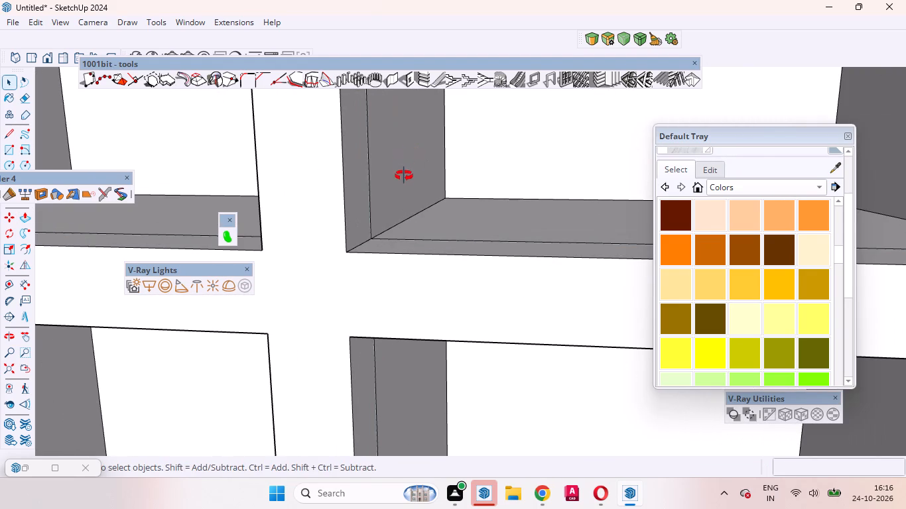
{"action": "middle_click_drag", "start_coordinate": [404, 176], "coordinate": [422, 203]}
{"action": "scroll", "coordinate": [422, 203], "scroll_direction": "up", "scroll_amount": 1}
{"action": "left_click", "coordinate": [397, 142]}
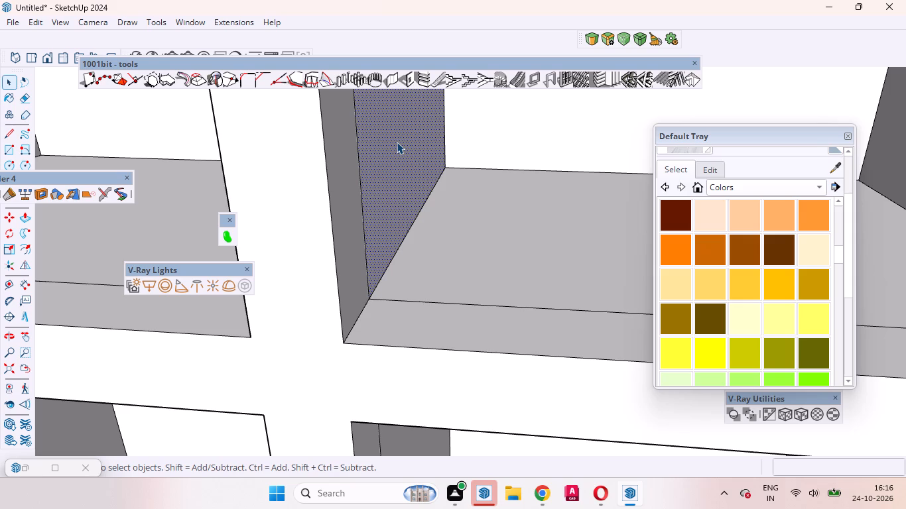
{"action": "key", "text": "p"}
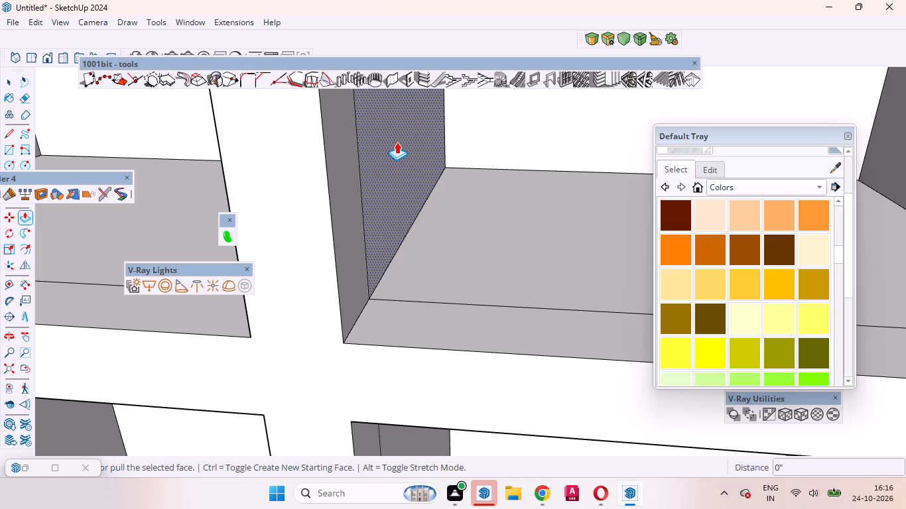
{"action": "left_click", "coordinate": [397, 142]}
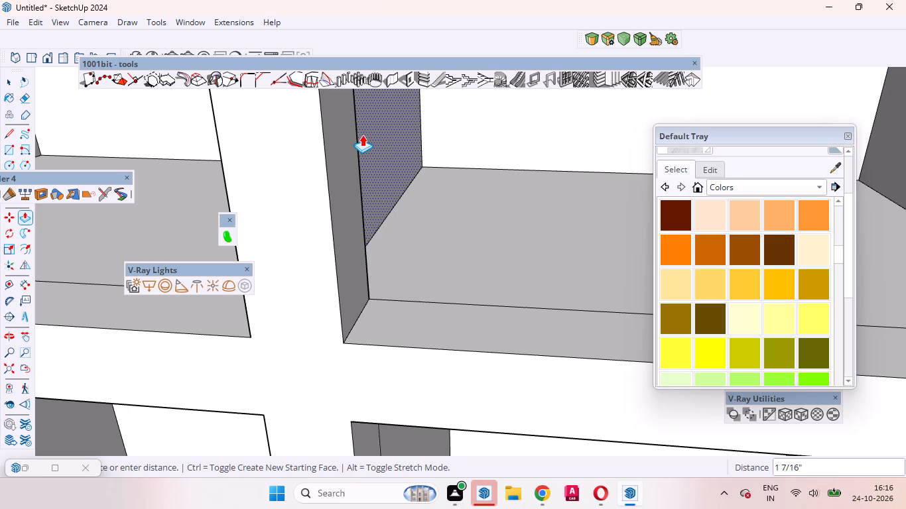
{"action": "key", "text": "3"}
{"action": "key", "text": "Return"}
{"action": "scroll", "coordinate": [456, 210], "scroll_direction": "down", "scroll_amount": 7}
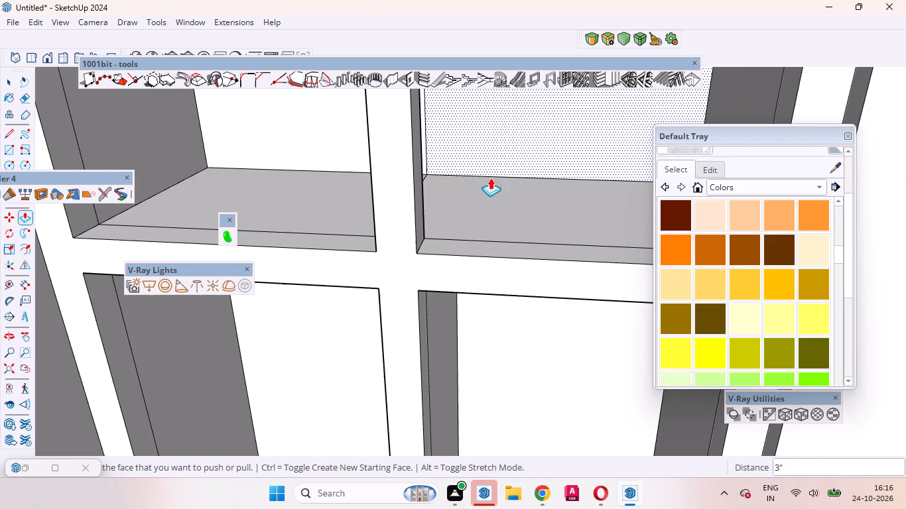
{"action": "double_click", "coordinate": [495, 210]}
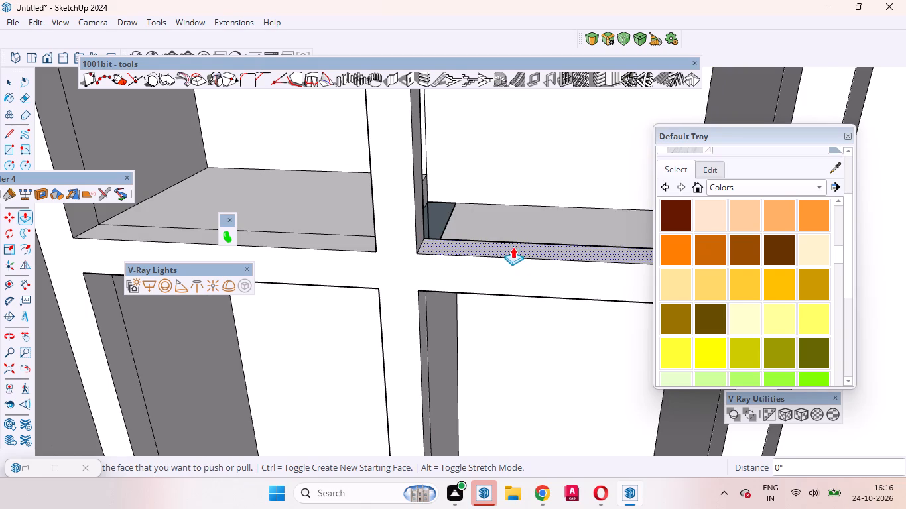
Undo the last push on the bottom reveal of the upper-right opening.
{"action": "middle_click_drag", "start_coordinate": [475, 218], "coordinate": [492, 253]}
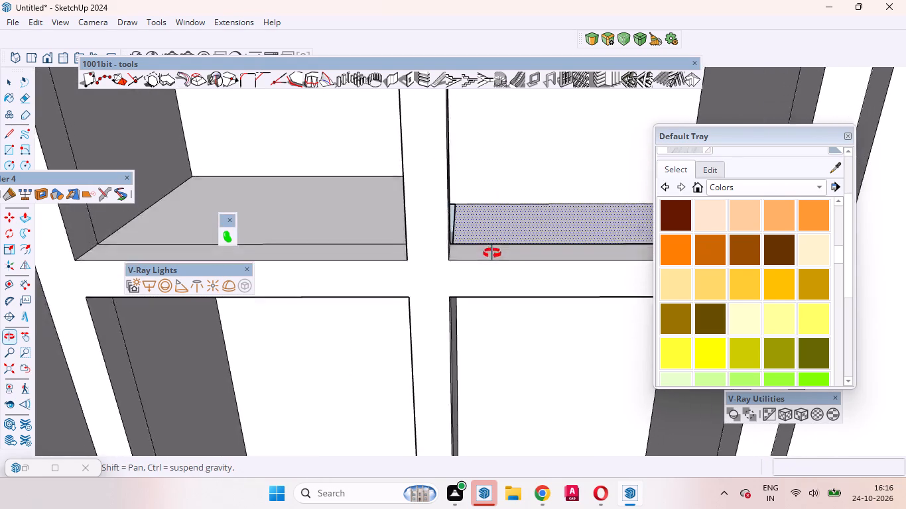
{"action": "middle_click_drag", "start_coordinate": [492, 253], "coordinate": [422, 244]}
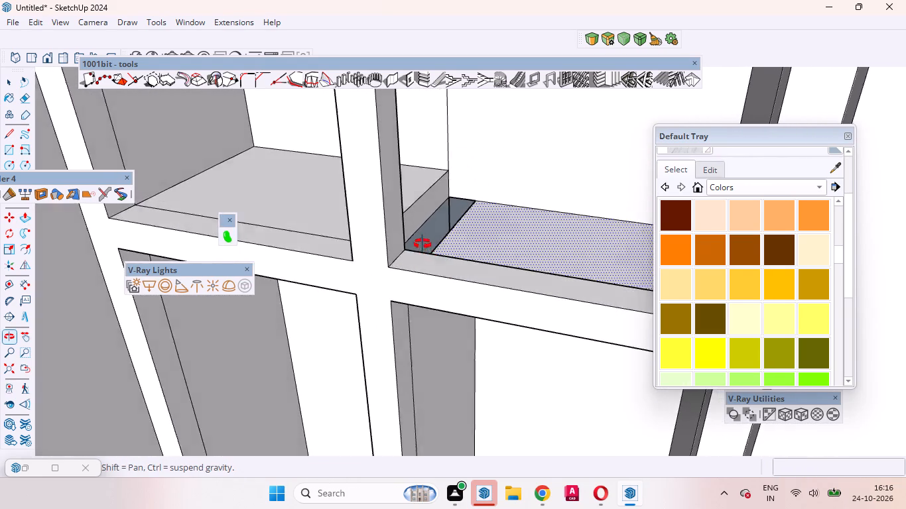
{"action": "middle_click_drag", "start_coordinate": [422, 244], "coordinate": [478, 273]}
{"action": "scroll", "coordinate": [478, 273], "scroll_direction": "up", "scroll_amount": 1}
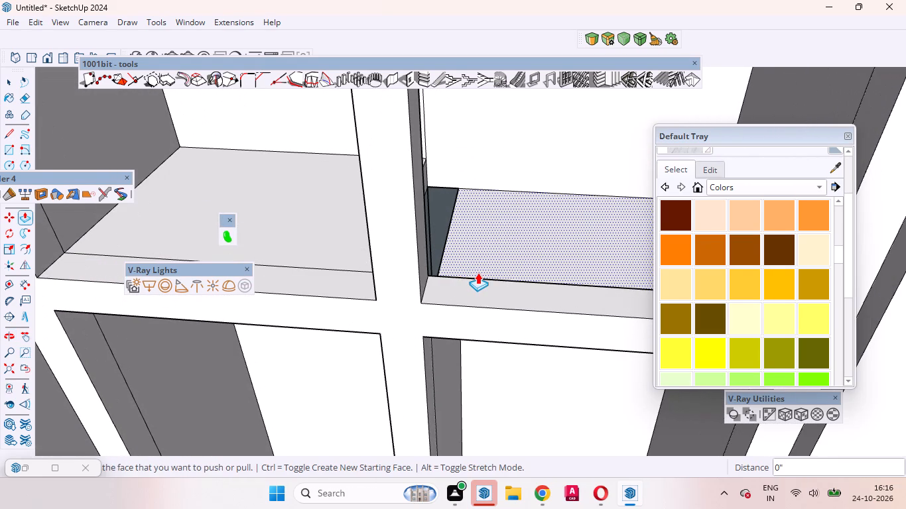
{"action": "key", "text": "ctrl+z"}
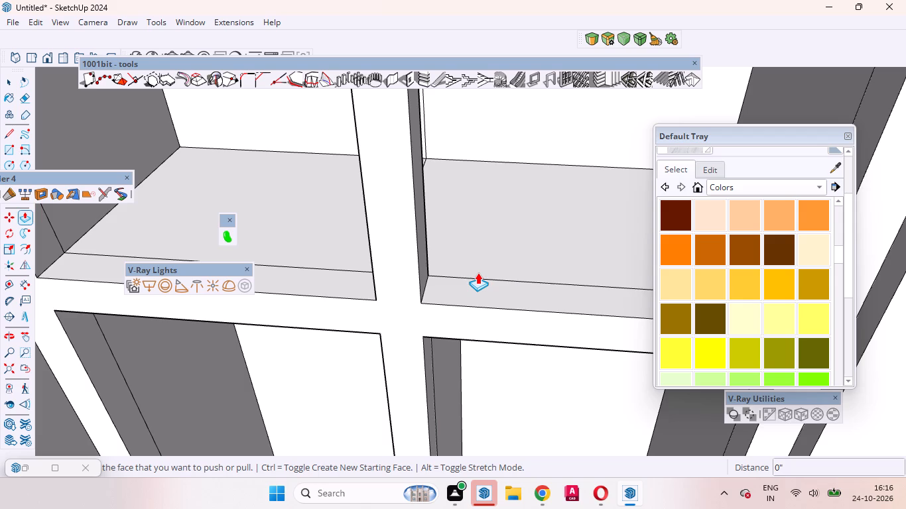
Repeat the 3" push on the mullion-side reveal behind the frame in the lower-left opening.
{"action": "middle_click_drag", "start_coordinate": [478, 225], "coordinate": [581, 198]}
{"action": "scroll", "coordinate": [581, 198], "scroll_direction": "up", "scroll_amount": 2}
{"action": "scroll", "coordinate": [521, 192], "scroll_direction": "down", "scroll_amount": 7}
{"action": "middle_click_drag", "start_coordinate": [448, 311], "coordinate": [525, 260]}
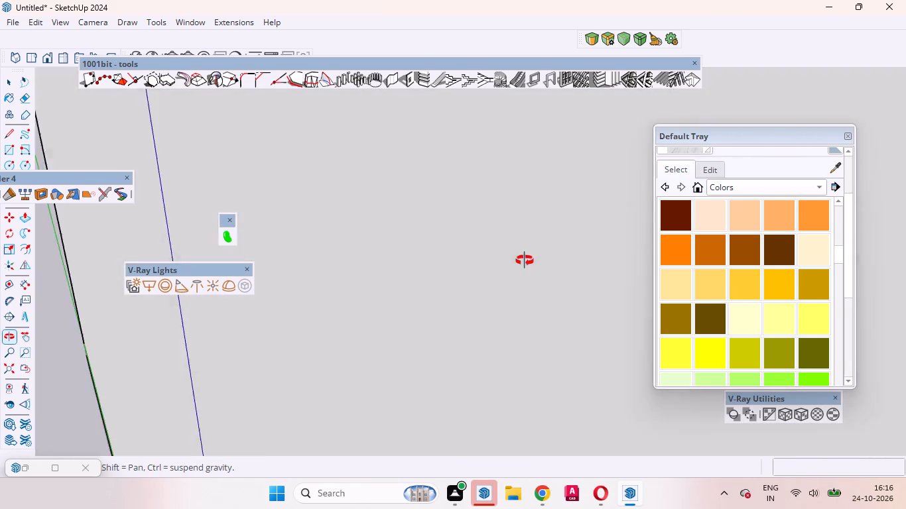
{"action": "middle_click_drag", "start_coordinate": [525, 260], "coordinate": [412, 286]}
{"action": "scroll", "coordinate": [415, 286], "scroll_direction": "up", "scroll_amount": 8}
{"action": "middle_click_drag", "start_coordinate": [464, 317], "coordinate": [486, 318]}
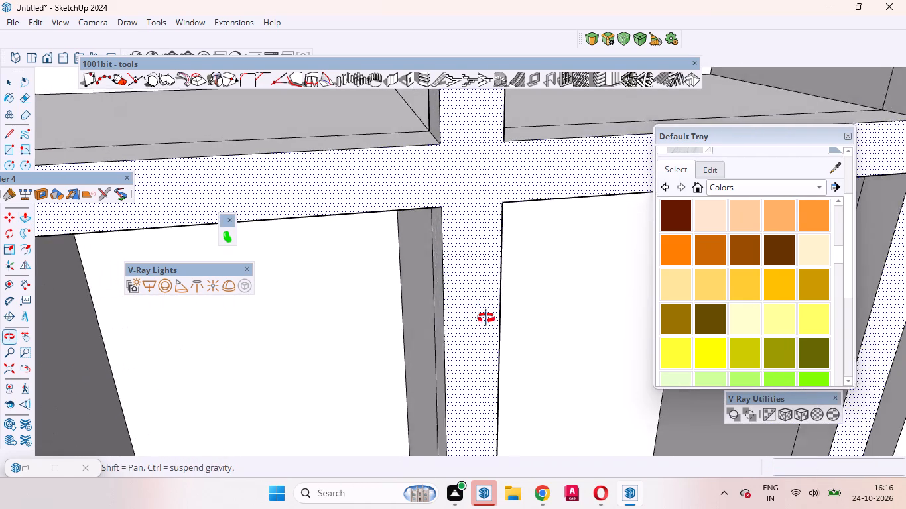
{"action": "middle_click_drag", "start_coordinate": [486, 318], "coordinate": [519, 298]}
{"action": "scroll", "coordinate": [518, 298], "scroll_direction": "up", "scroll_amount": 1}
{"action": "double_click", "coordinate": [400, 284]}
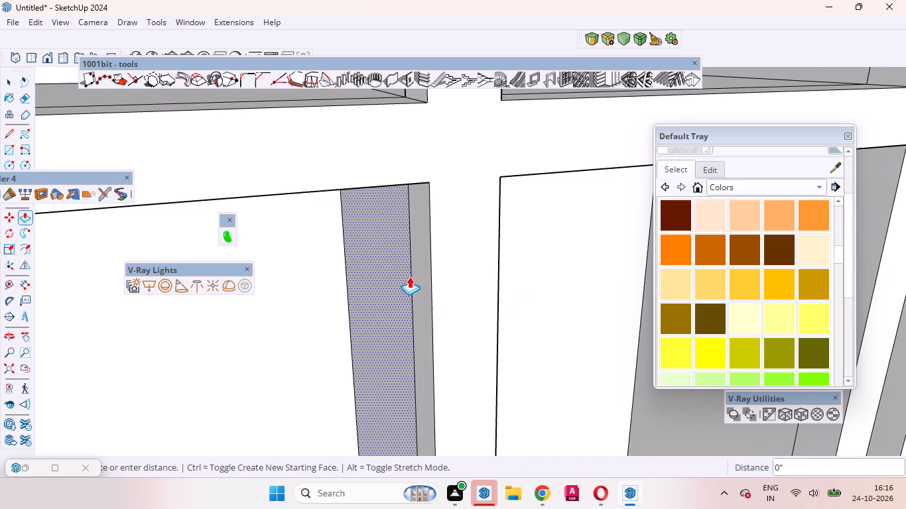
Push the bottom reveals behind the frame in the lower-right and lower-left openings down by 3 3/16".
{"action": "middle_click_drag", "start_coordinate": [590, 247], "coordinate": [467, 252]}
{"action": "scroll", "coordinate": [468, 252], "scroll_direction": "up", "scroll_amount": 1}
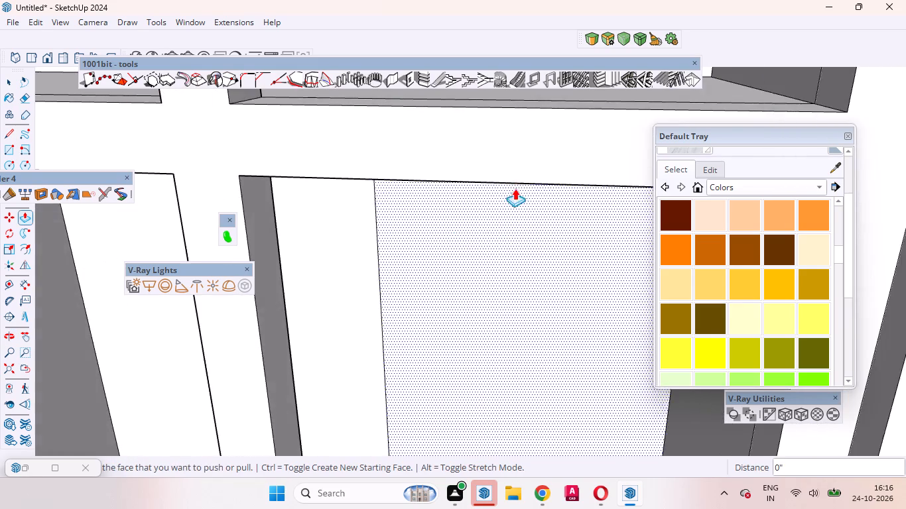
{"action": "scroll", "coordinate": [543, 141], "scroll_direction": "down", "scroll_amount": 13}
{"action": "scroll", "coordinate": [491, 357], "scroll_direction": "up", "scroll_amount": 4}
{"action": "middle_click_drag", "start_coordinate": [503, 290], "coordinate": [517, 316]}
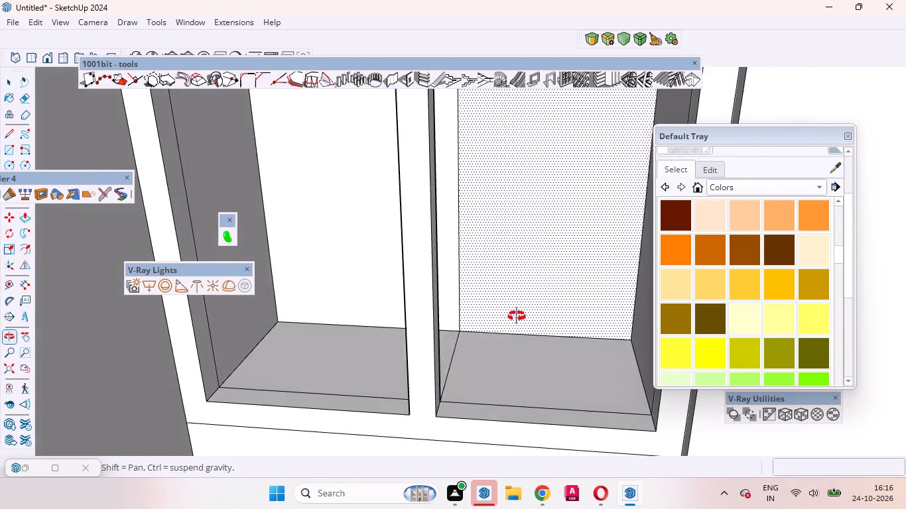
{"action": "middle_click_drag", "start_coordinate": [517, 316], "coordinate": [543, 349]}
{"action": "scroll", "coordinate": [543, 349], "scroll_direction": "up", "scroll_amount": 1}
{"action": "scroll", "coordinate": [534, 349], "scroll_direction": "down", "scroll_amount": 3}
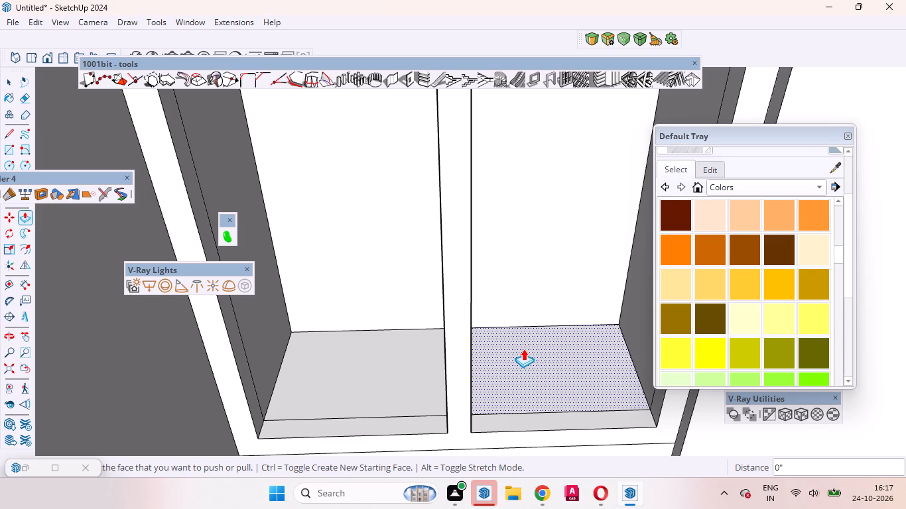
{"action": "left_click", "coordinate": [523, 349]}
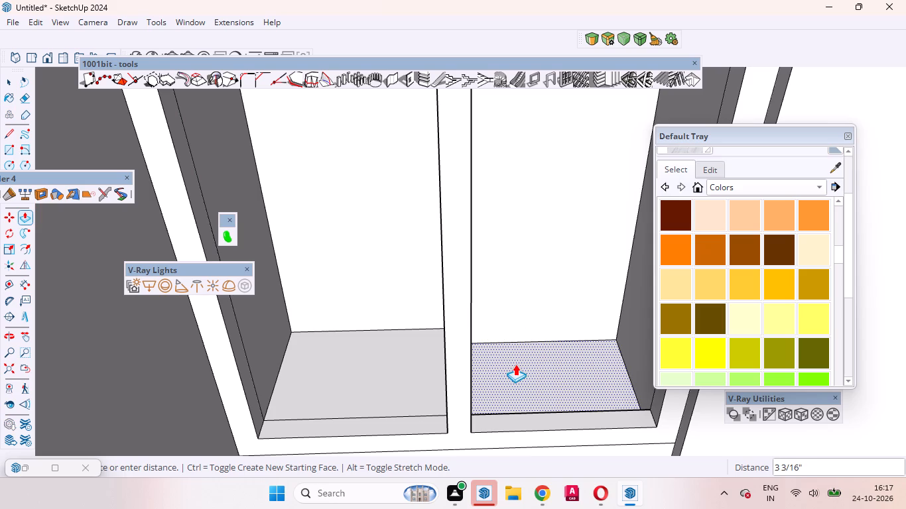
{"action": "left_click", "coordinate": [515, 364]}
{"action": "double_click", "coordinate": [376, 353]}
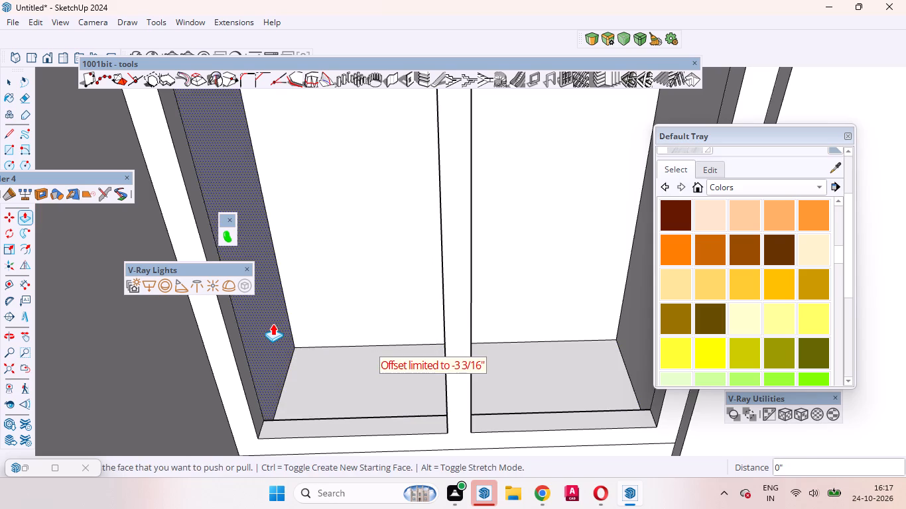
Push the outer side reveals behind the frame in the lower-left and lower-right openings outward by 3".
{"action": "left_click", "coordinate": [273, 323]}
{"action": "left_click", "coordinate": [273, 323]}
{"action": "scroll", "coordinate": [292, 331], "scroll_direction": "down", "scroll_amount": 5}
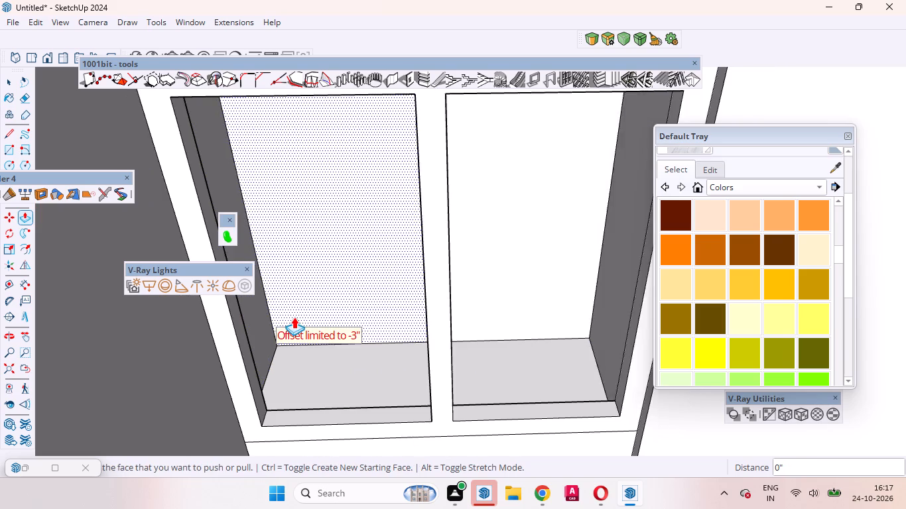
{"action": "scroll", "coordinate": [292, 319], "scroll_direction": "down", "scroll_amount": 7}
{"action": "middle_click_drag", "start_coordinate": [446, 294], "coordinate": [508, 289]}
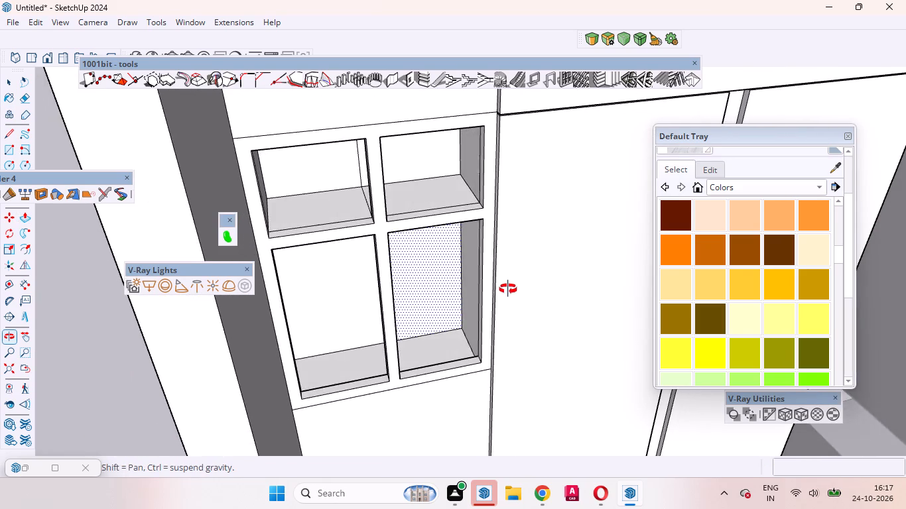
{"action": "middle_click_drag", "start_coordinate": [508, 289], "coordinate": [495, 285]}
{"action": "scroll", "coordinate": [450, 260], "scroll_direction": "down", "scroll_amount": 1}
{"action": "scroll", "coordinate": [455, 260], "scroll_direction": "up", "scroll_amount": 8}
{"action": "double_click", "coordinate": [470, 264]}
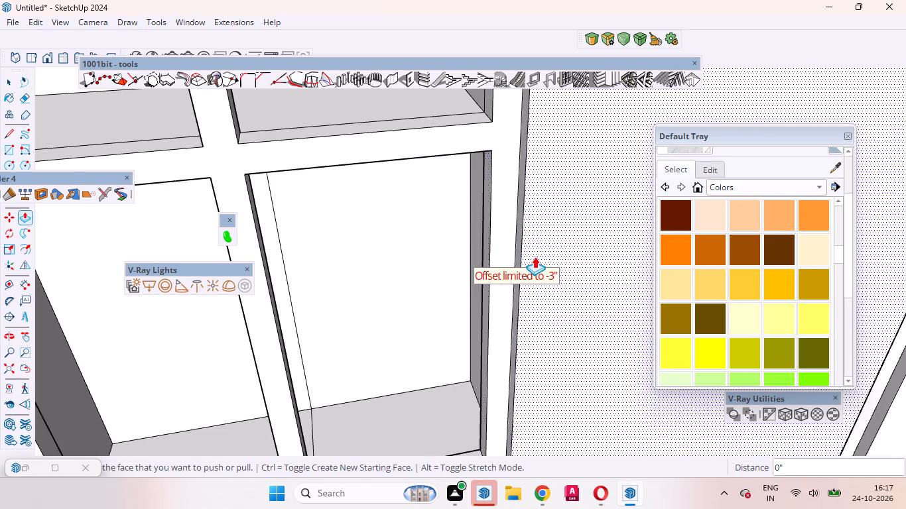
Push the bottom reveals behind the frame in the upper-right and upper-left openings down by 3".
{"action": "scroll", "coordinate": [535, 256], "scroll_direction": "down", "scroll_amount": 3}
{"action": "middle_click_drag", "start_coordinate": [521, 280], "coordinate": [440, 194]}
{"action": "scroll", "coordinate": [442, 189], "scroll_direction": "up", "scroll_amount": 1}
{"action": "scroll", "coordinate": [414, 183], "scroll_direction": "down", "scroll_amount": 3}
{"action": "middle_click_drag", "start_coordinate": [414, 190], "coordinate": [387, 184]}
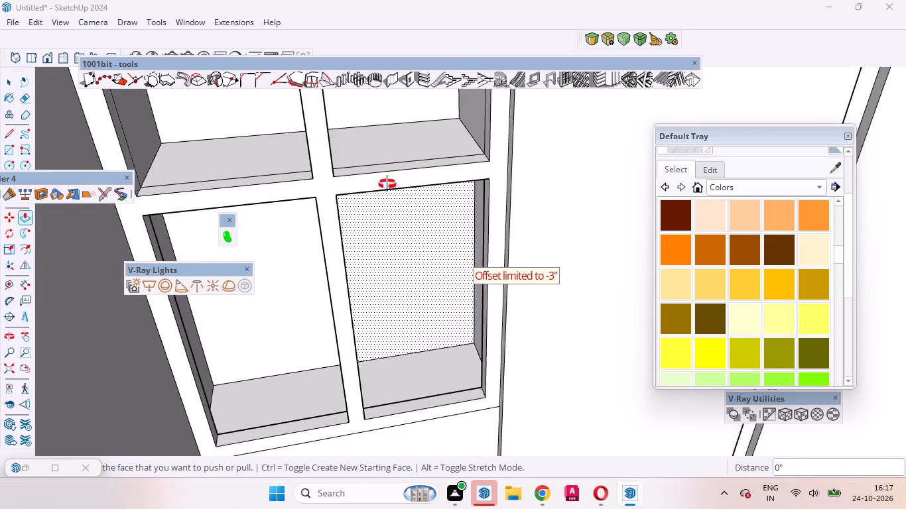
{"action": "middle_click_drag", "start_coordinate": [387, 184], "coordinate": [395, 251]}
{"action": "scroll", "coordinate": [397, 247], "scroll_direction": "up", "scroll_amount": 3}
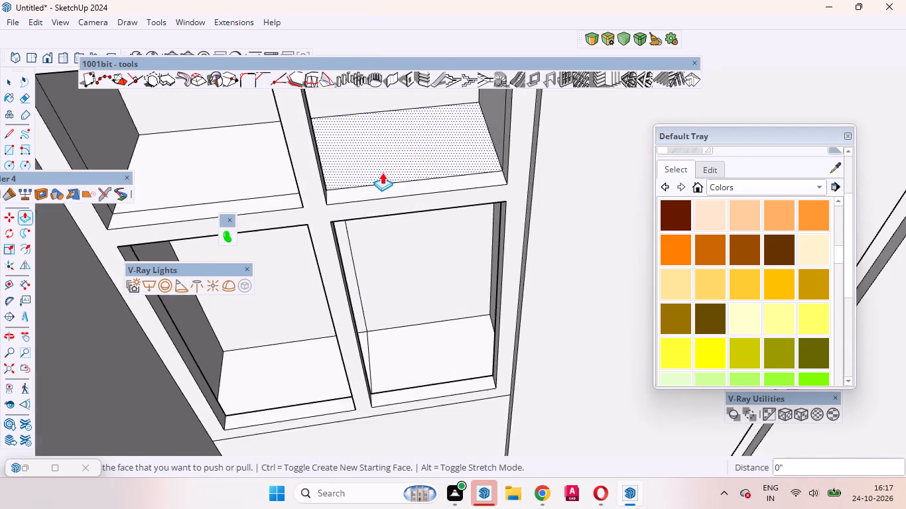
{"action": "scroll", "coordinate": [382, 172], "scroll_direction": "up", "scroll_amount": 1}
{"action": "double_click", "coordinate": [379, 168]}
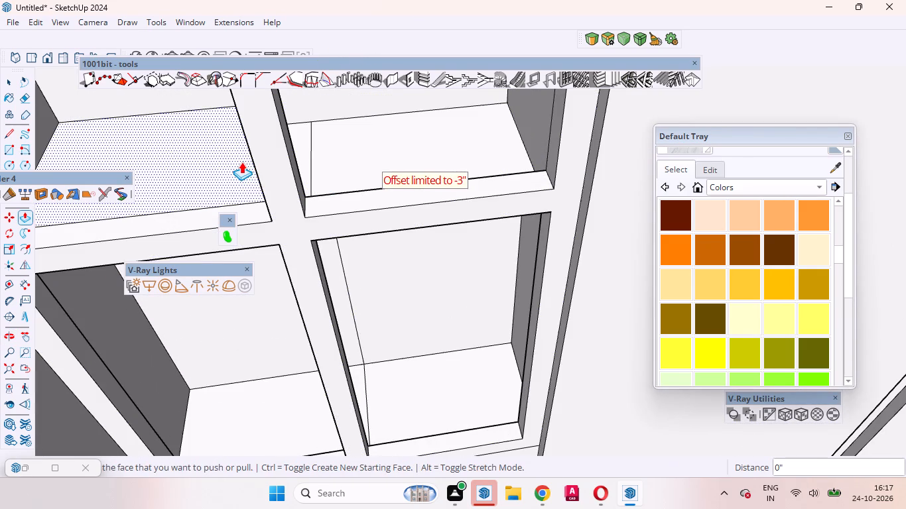
{"action": "double_click", "coordinate": [241, 162]}
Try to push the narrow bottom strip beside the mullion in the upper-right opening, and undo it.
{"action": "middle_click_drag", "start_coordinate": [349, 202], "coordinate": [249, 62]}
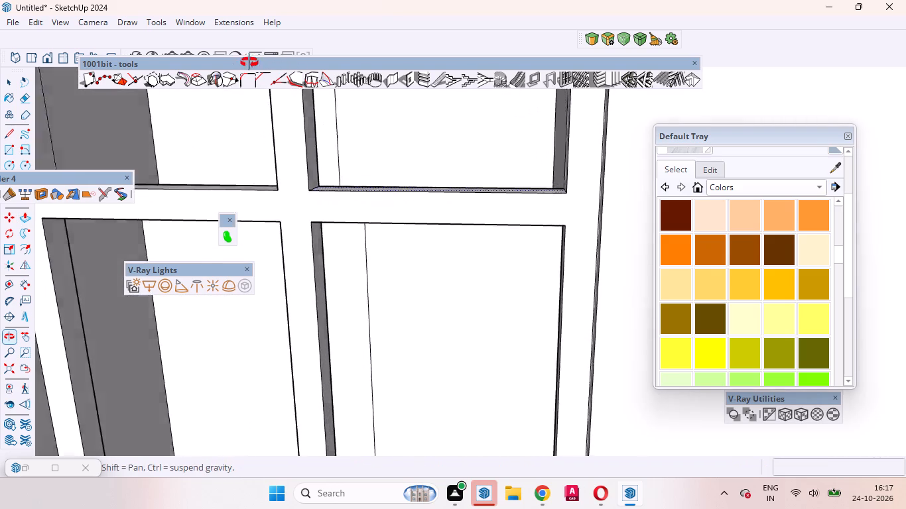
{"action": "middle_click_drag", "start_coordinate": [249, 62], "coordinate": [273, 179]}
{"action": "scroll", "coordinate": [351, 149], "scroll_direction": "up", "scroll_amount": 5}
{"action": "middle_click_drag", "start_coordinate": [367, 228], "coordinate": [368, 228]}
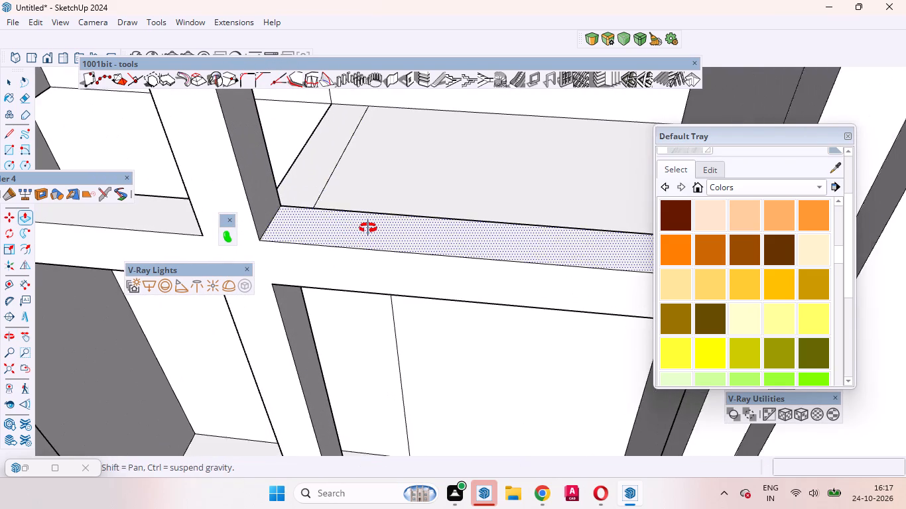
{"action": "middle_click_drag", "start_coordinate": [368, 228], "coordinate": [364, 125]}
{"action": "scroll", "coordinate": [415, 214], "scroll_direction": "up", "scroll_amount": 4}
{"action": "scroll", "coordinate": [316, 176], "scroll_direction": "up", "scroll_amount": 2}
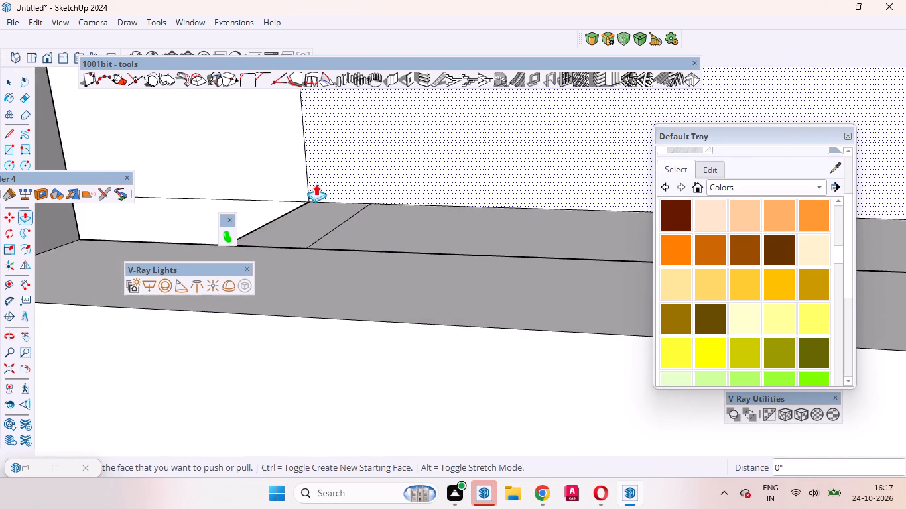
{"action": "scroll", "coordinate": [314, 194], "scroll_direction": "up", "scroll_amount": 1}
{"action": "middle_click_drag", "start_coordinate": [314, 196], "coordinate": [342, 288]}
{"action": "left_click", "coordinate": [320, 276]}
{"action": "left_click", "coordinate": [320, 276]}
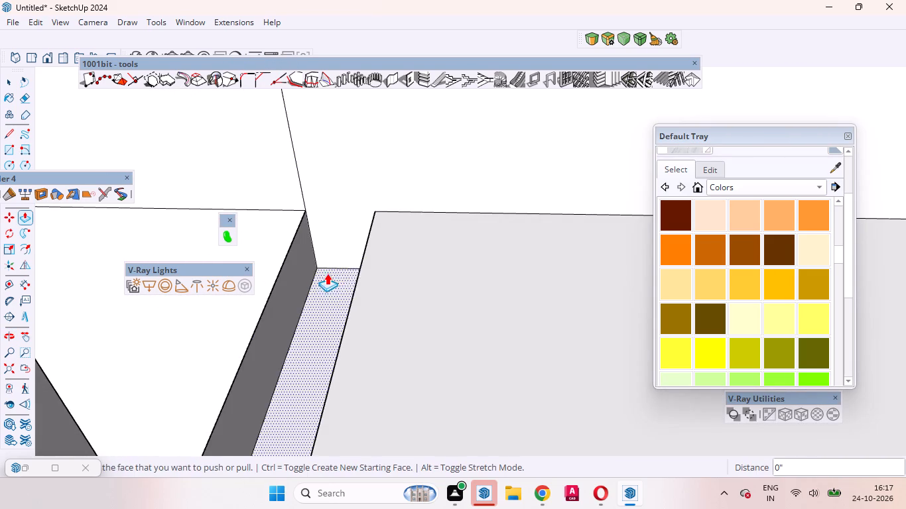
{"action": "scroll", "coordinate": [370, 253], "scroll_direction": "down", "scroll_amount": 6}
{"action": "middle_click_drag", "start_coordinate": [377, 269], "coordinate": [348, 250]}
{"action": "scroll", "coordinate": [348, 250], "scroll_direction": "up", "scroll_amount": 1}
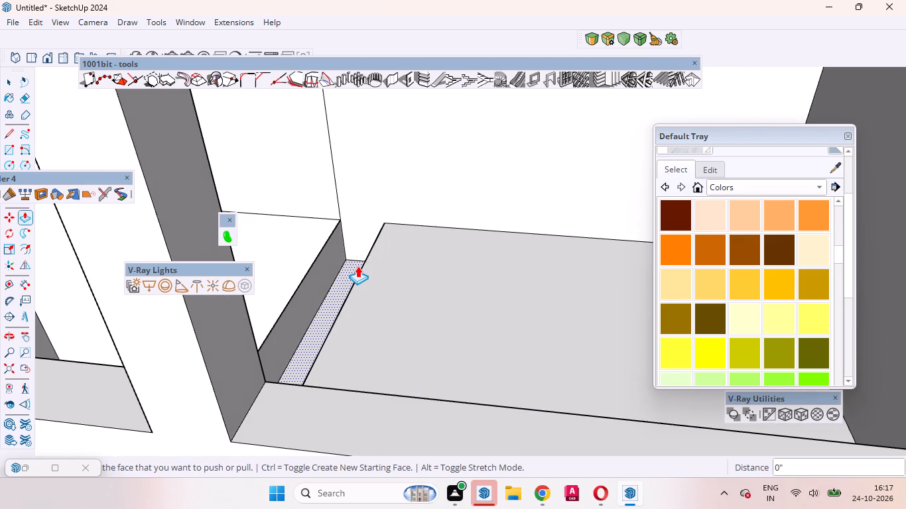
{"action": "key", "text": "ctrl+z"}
Delete the upper-right opening's bottom reveal face behind the frame, along with the narrow strip beside the mullion and its two long edges.
{"action": "key", "text": "space"}
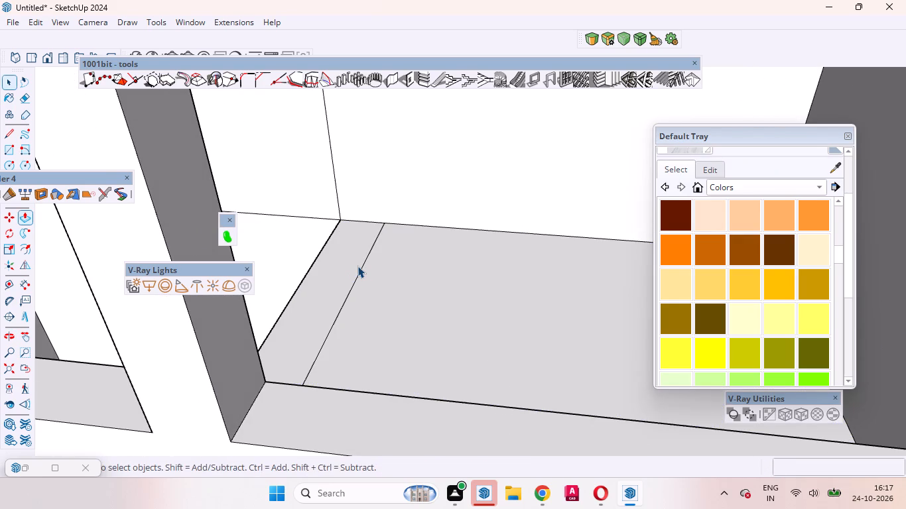
{"action": "left_click", "coordinate": [311, 264]}
{"action": "scroll", "coordinate": [350, 175], "scroll_direction": "down", "scroll_amount": 8}
{"action": "scroll", "coordinate": [358, 268], "scroll_direction": "down", "scroll_amount": 11}
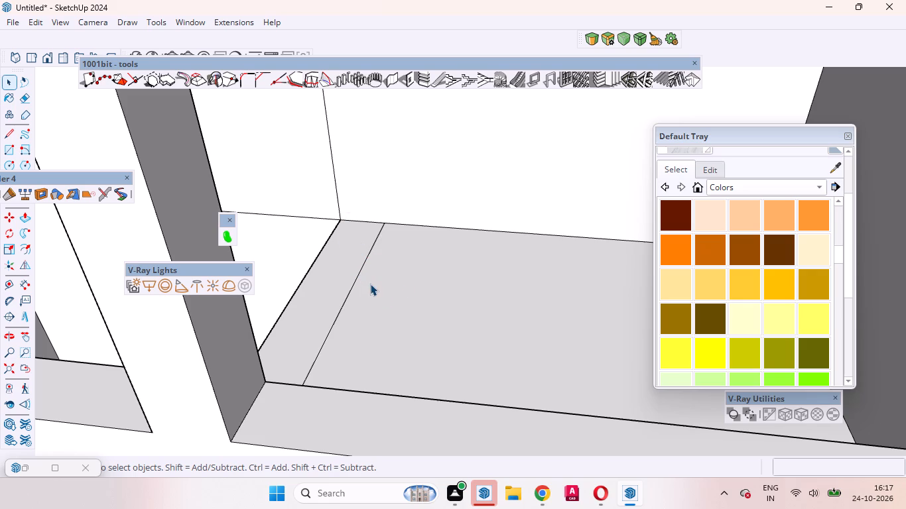
{"action": "left_click", "coordinate": [378, 283]}
{"action": "key", "text": "Delete"}
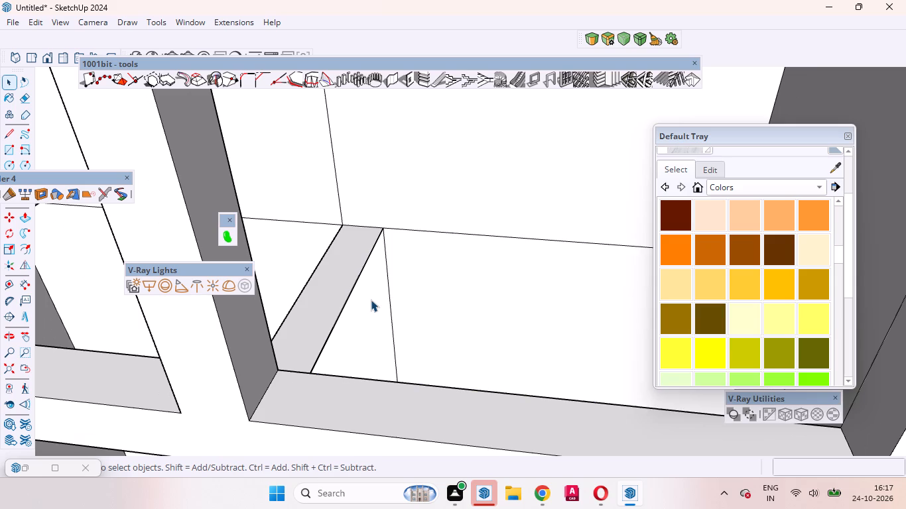
{"action": "left_click", "coordinate": [328, 286]}
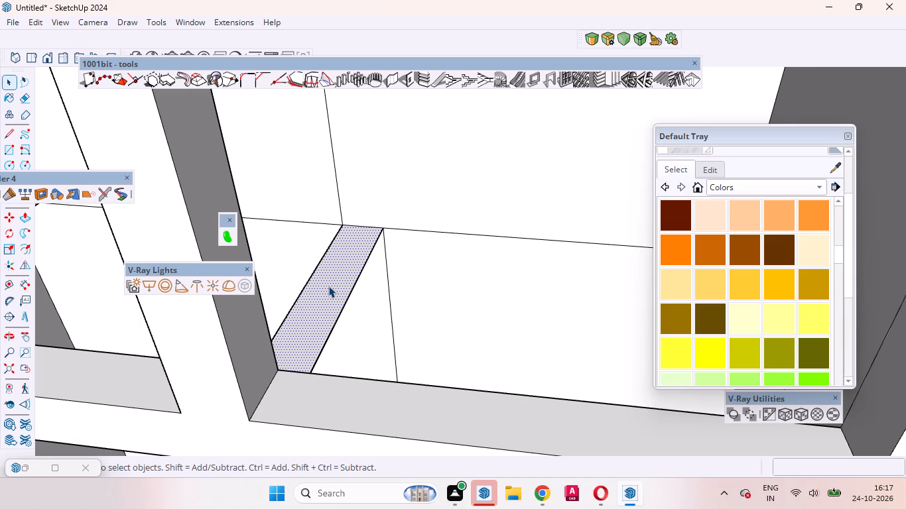
{"action": "key", "text": "Delete"}
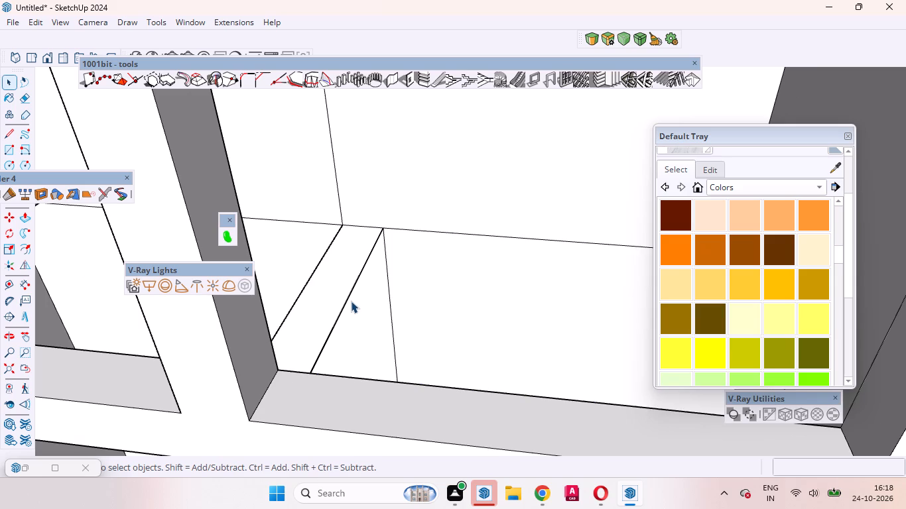
{"action": "left_click", "coordinate": [348, 300]}
{"action": "key", "text": "Delete"}
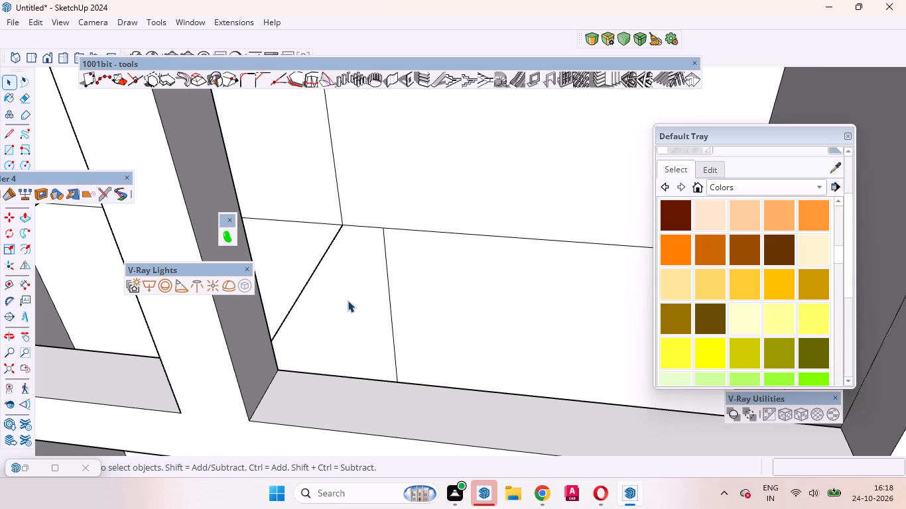
{"action": "left_click", "coordinate": [310, 279]}
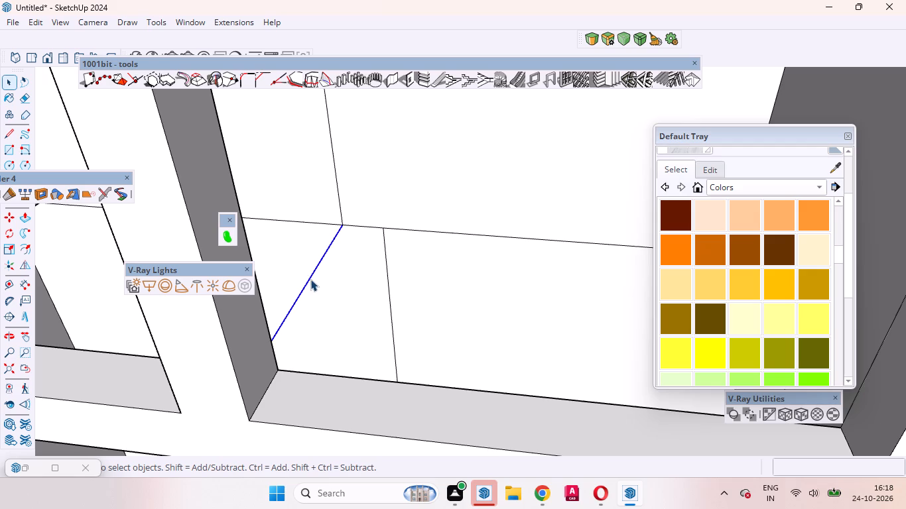
{"action": "key", "text": "Delete"}
Push the outer side and top reveals behind the frame in the upper window's upper-left and upper-right openings outward by 3".
{"action": "scroll", "coordinate": [296, 279], "scroll_direction": "down", "scroll_amount": 14}
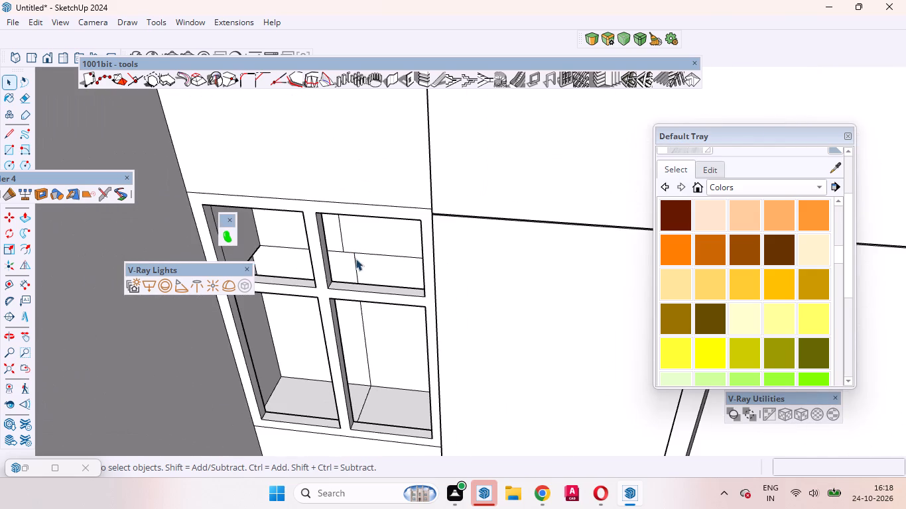
{"action": "middle_click_drag", "start_coordinate": [356, 258], "coordinate": [375, 114]}
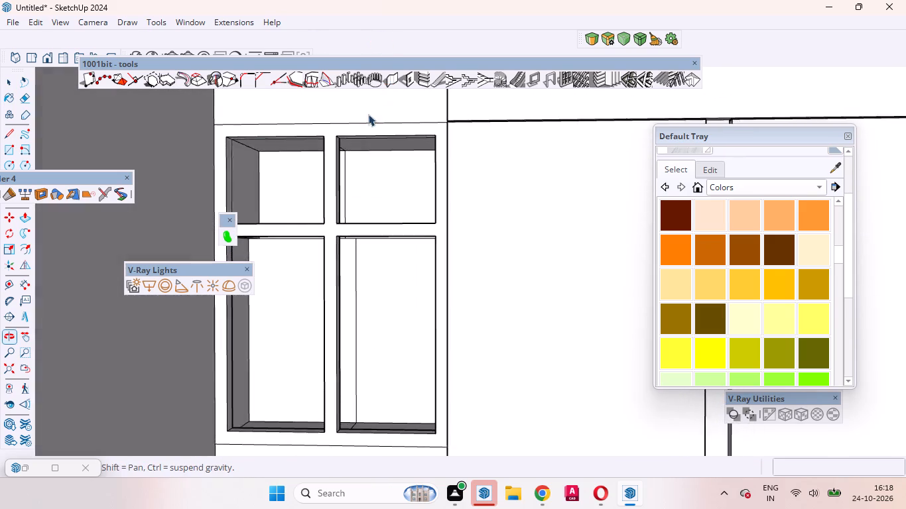
{"action": "scroll", "coordinate": [295, 205], "scroll_direction": "up", "scroll_amount": 4}
{"action": "left_click", "coordinate": [227, 156]}
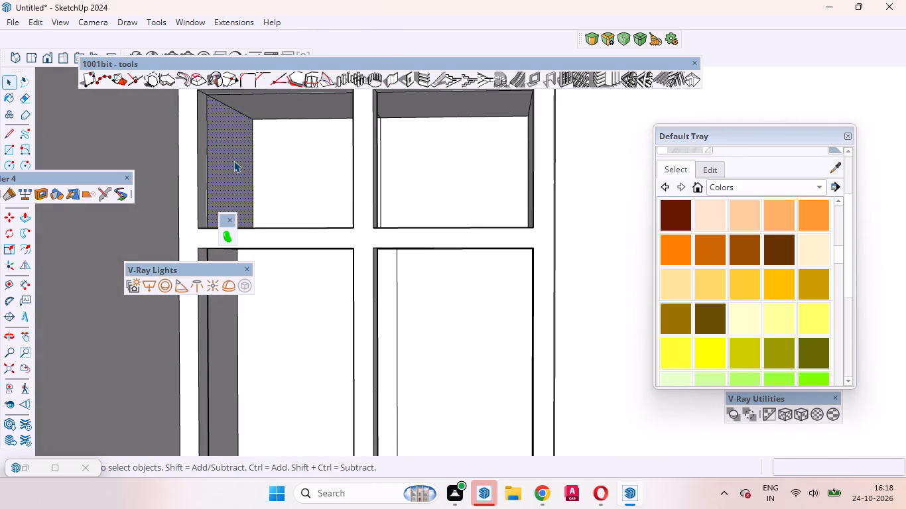
{"action": "key", "text": "p"}
{"action": "double_click", "coordinate": [233, 162]}
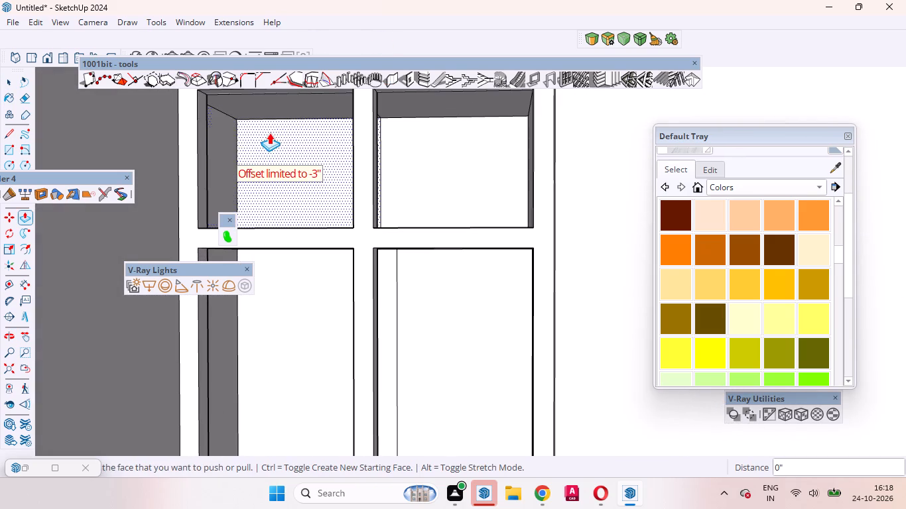
{"action": "double_click", "coordinate": [284, 117]}
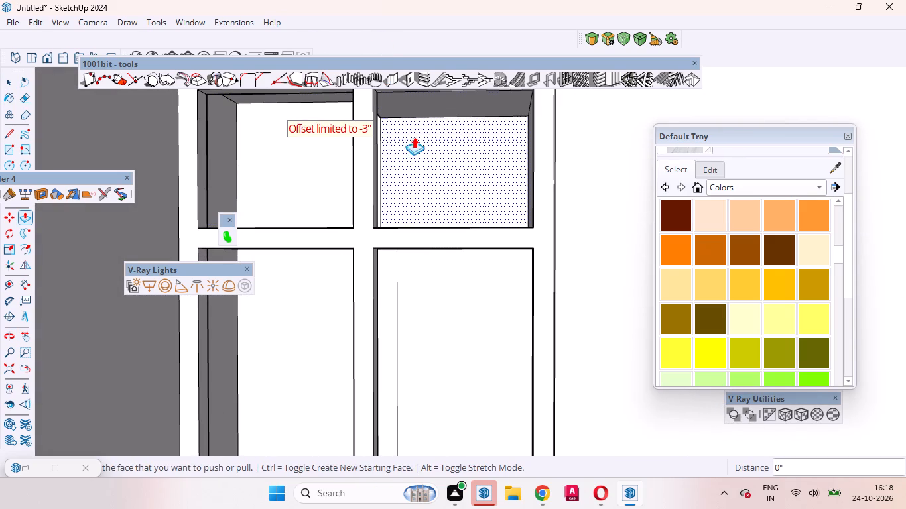
{"action": "double_click", "coordinate": [420, 111]}
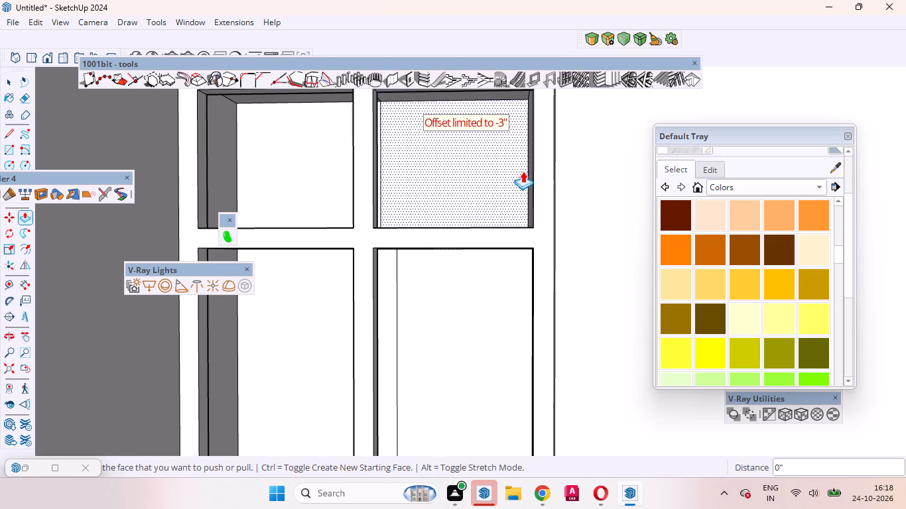
{"action": "middle_click_drag", "start_coordinate": [509, 167], "coordinate": [584, 220]}
{"action": "scroll", "coordinate": [584, 220], "scroll_direction": "up", "scroll_amount": 1}
{"action": "double_click", "coordinate": [534, 206]}
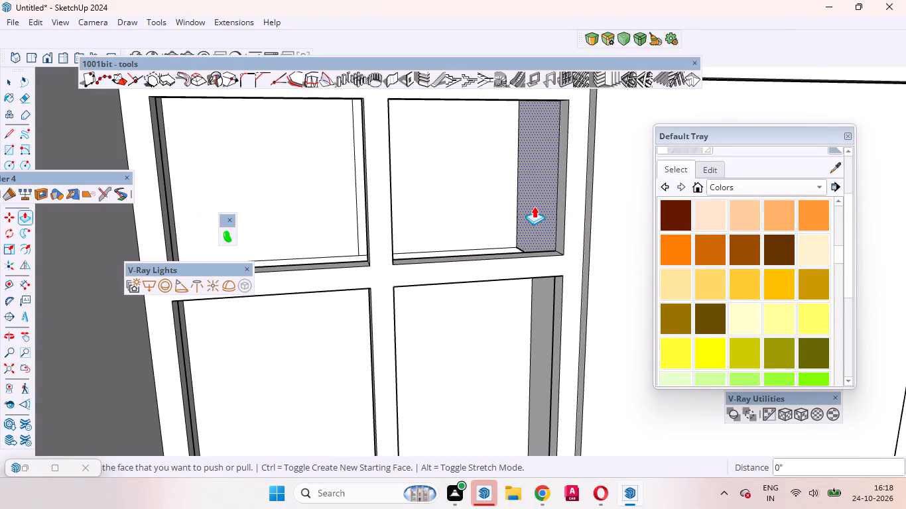
In the lower window, push the mullion-side reveals behind the frame in the upper-right and lower-right openings by 3".
{"action": "middle_click_drag", "start_coordinate": [522, 207], "coordinate": [375, 120]}
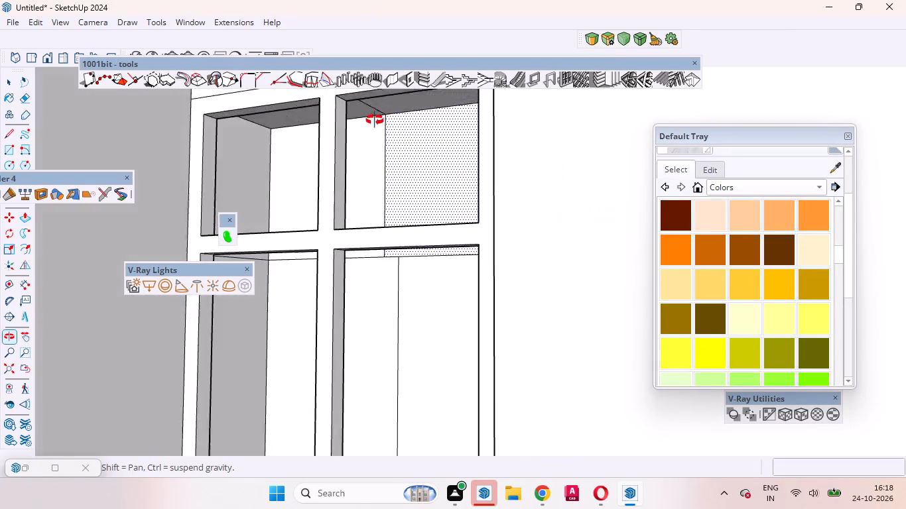
{"action": "middle_click_drag", "start_coordinate": [375, 120], "coordinate": [443, 182]}
{"action": "scroll", "coordinate": [443, 182], "scroll_direction": "up", "scroll_amount": 1}
{"action": "scroll", "coordinate": [428, 205], "scroll_direction": "down", "scroll_amount": 16}
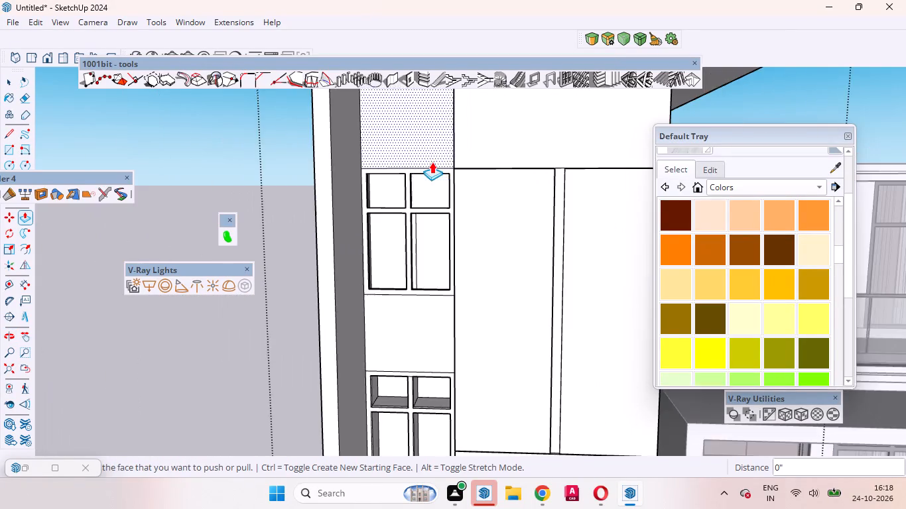
{"action": "scroll", "coordinate": [432, 162], "scroll_direction": "down", "scroll_amount": 2}
{"action": "scroll", "coordinate": [413, 376], "scroll_direction": "up", "scroll_amount": 13}
{"action": "scroll", "coordinate": [448, 310], "scroll_direction": "down", "scroll_amount": 1}
{"action": "middle_click_drag", "start_coordinate": [434, 317], "coordinate": [395, 317]}
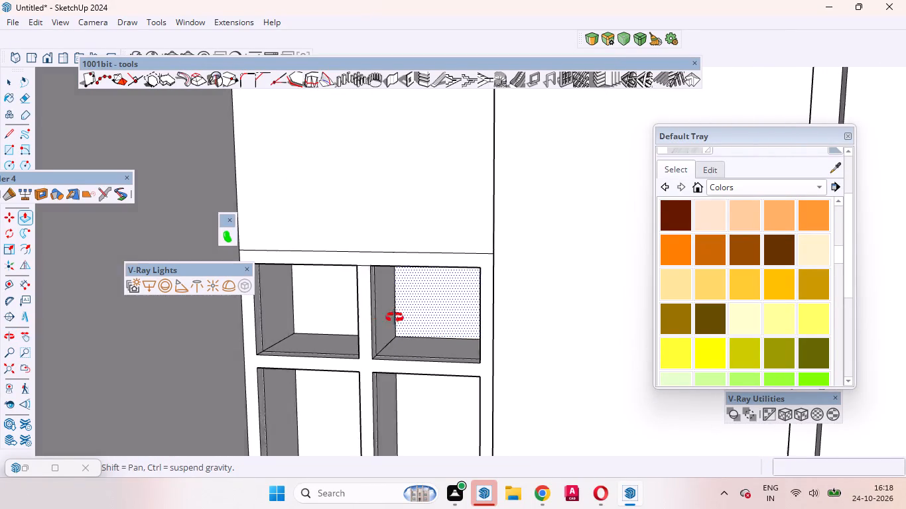
{"action": "middle_click_drag", "start_coordinate": [395, 317], "coordinate": [344, 317]}
{"action": "scroll", "coordinate": [344, 317], "scroll_direction": "up", "scroll_amount": 1}
{"action": "double_click", "coordinate": [373, 307]}
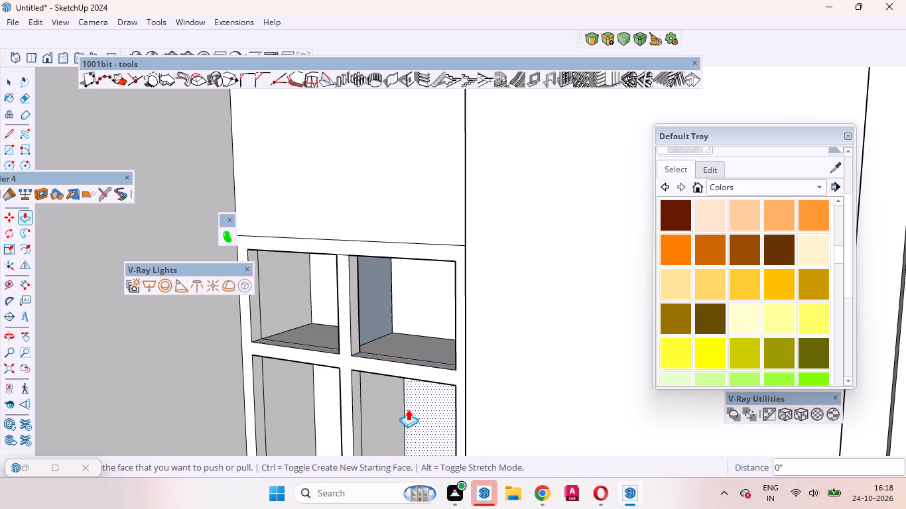
{"action": "double_click", "coordinate": [395, 403]}
Push the bottom reveals behind the frame in the lower window's upper-right, upper-left and lower-right openings down by 3".
{"action": "middle_click_drag", "start_coordinate": [381, 358], "coordinate": [462, 349]}
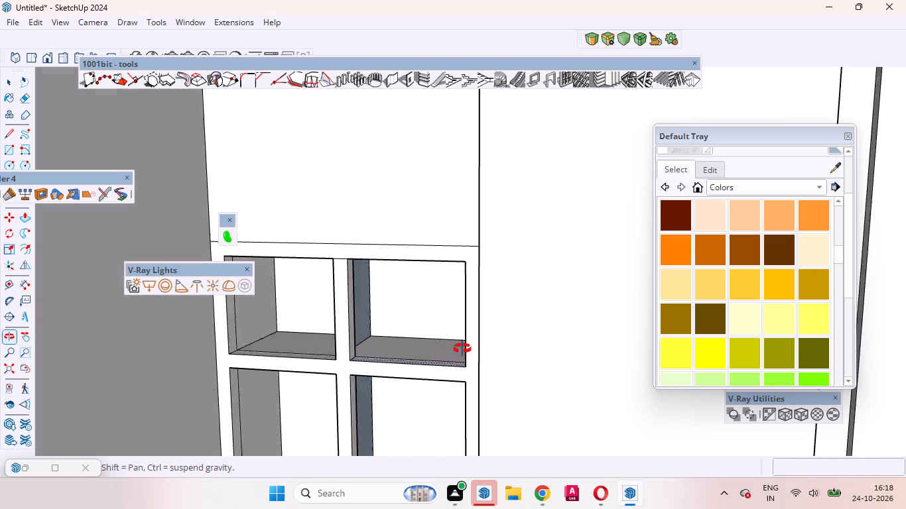
{"action": "middle_click_drag", "start_coordinate": [462, 349], "coordinate": [566, 347]}
{"action": "scroll", "coordinate": [283, 297], "scroll_direction": "up", "scroll_amount": 7}
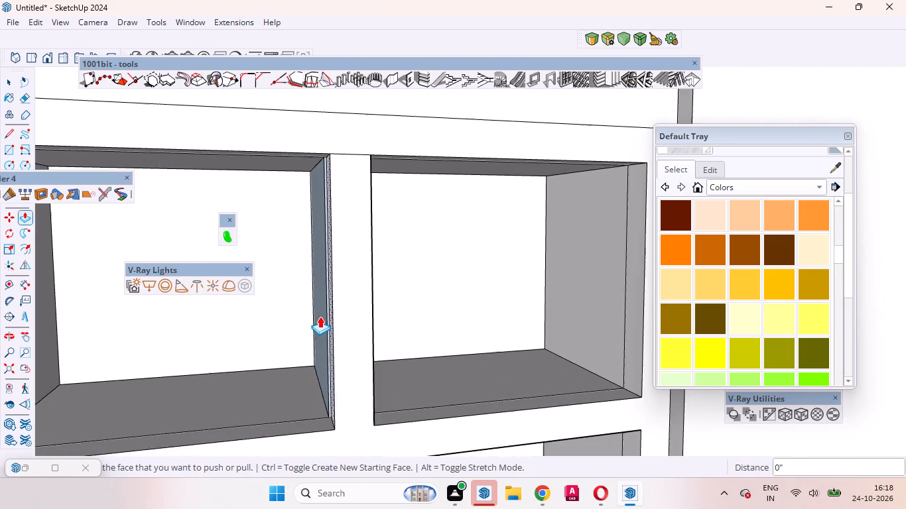
{"action": "scroll", "coordinate": [320, 316], "scroll_direction": "up", "scroll_amount": 3}
{"action": "middle_click_drag", "start_coordinate": [318, 318], "coordinate": [327, 341]}
{"action": "scroll", "coordinate": [418, 360], "scroll_direction": "down", "scroll_amount": 4}
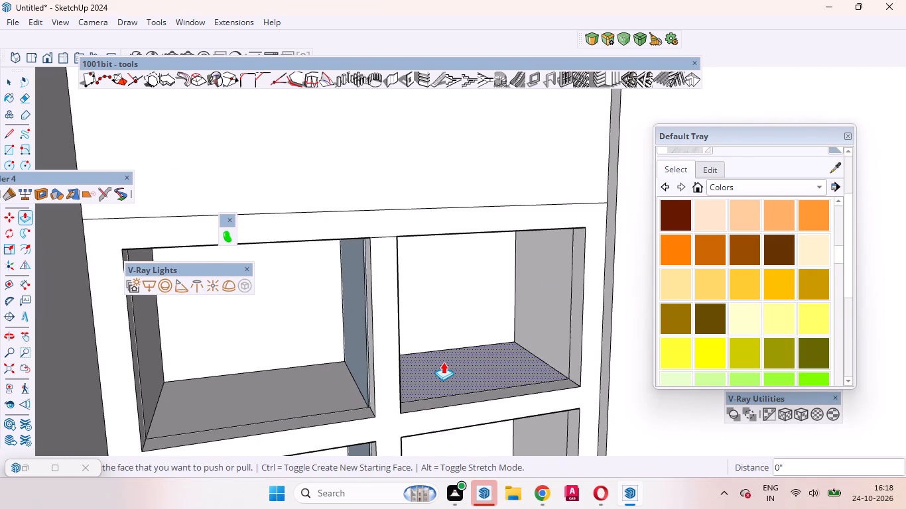
{"action": "double_click", "coordinate": [443, 362]}
{"action": "scroll", "coordinate": [400, 339], "scroll_direction": "down", "scroll_amount": 7}
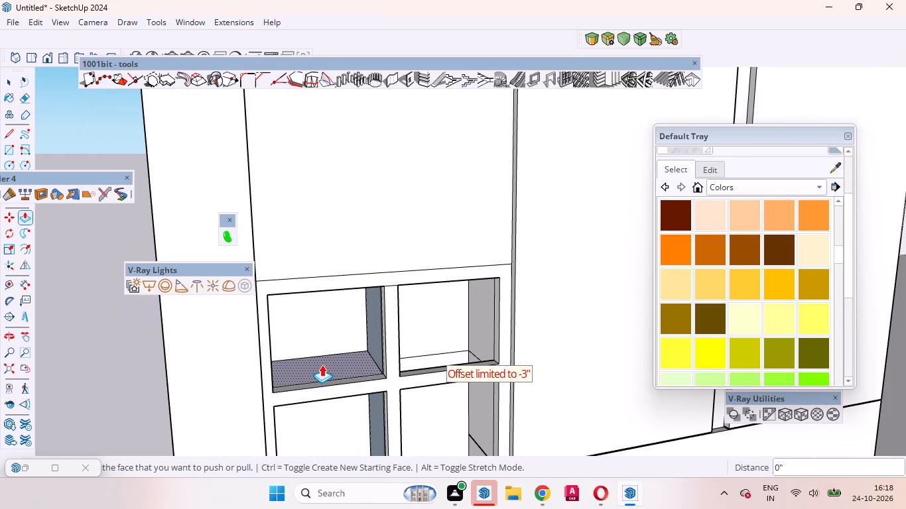
{"action": "double_click", "coordinate": [322, 365]}
{"action": "scroll", "coordinate": [312, 349], "scroll_direction": "down", "scroll_amount": 11}
{"action": "scroll", "coordinate": [350, 359], "scroll_direction": "up", "scroll_amount": 4}
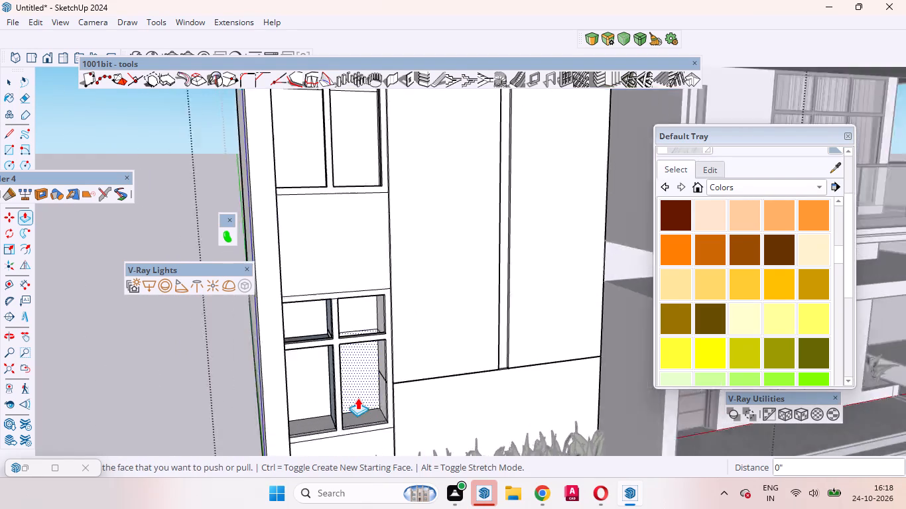
{"action": "scroll", "coordinate": [357, 398], "scroll_direction": "up", "scroll_amount": 1}
{"action": "double_click", "coordinate": [360, 419]}
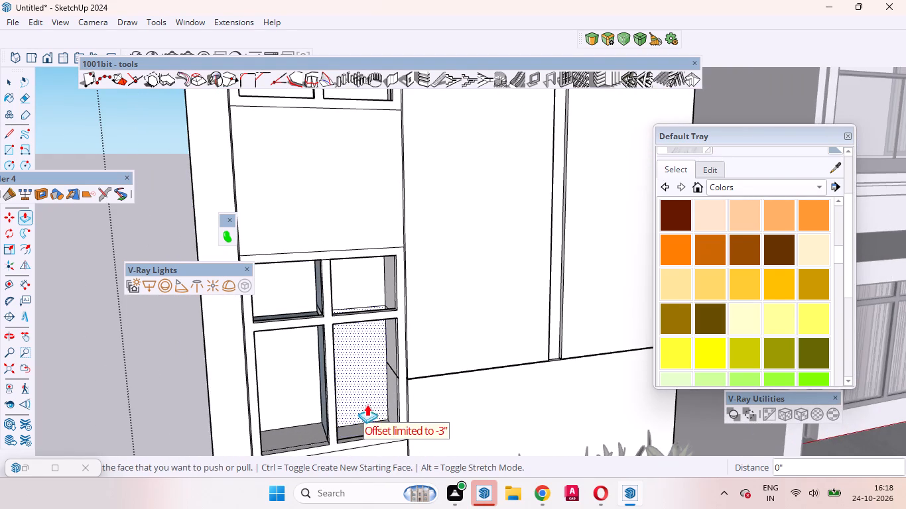
Push the outer side reveals outward by 3" in the lower window's lower-right opening, above and below its ledge, and upper-right opening.
{"action": "scroll", "coordinate": [399, 359], "scroll_direction": "up", "scroll_amount": 10}
{"action": "middle_click_drag", "start_coordinate": [395, 362], "coordinate": [484, 345]}
{"action": "scroll", "coordinate": [423, 365], "scroll_direction": "up", "scroll_amount": 1}
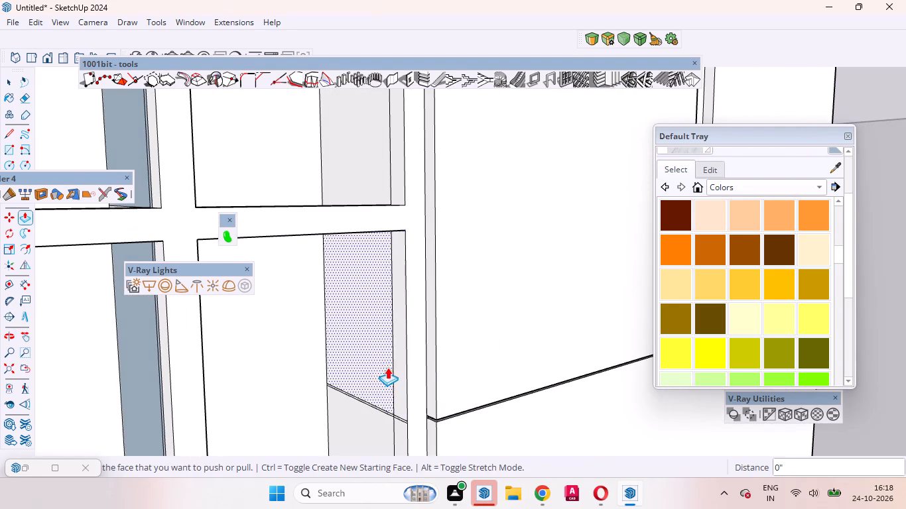
{"action": "double_click", "coordinate": [378, 367]}
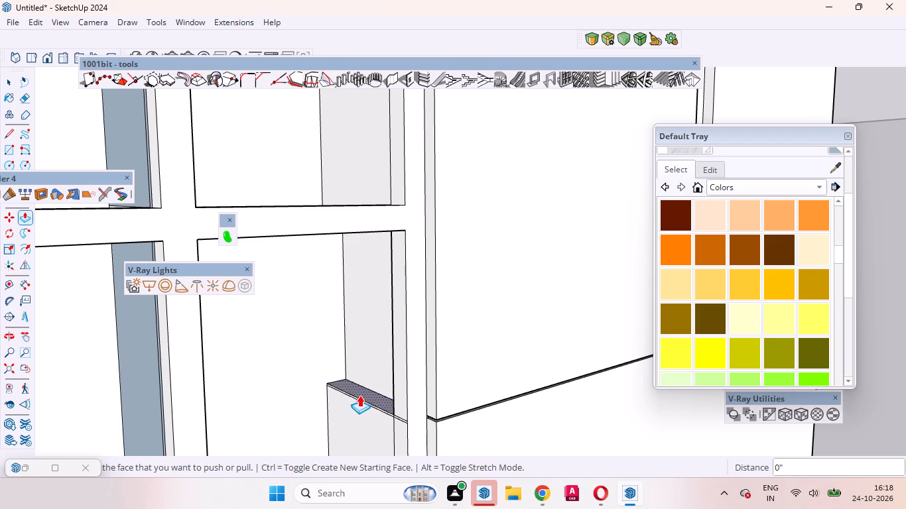
{"action": "scroll", "coordinate": [359, 400], "scroll_direction": "up", "scroll_amount": 9}
{"action": "double_click", "coordinate": [359, 400]}
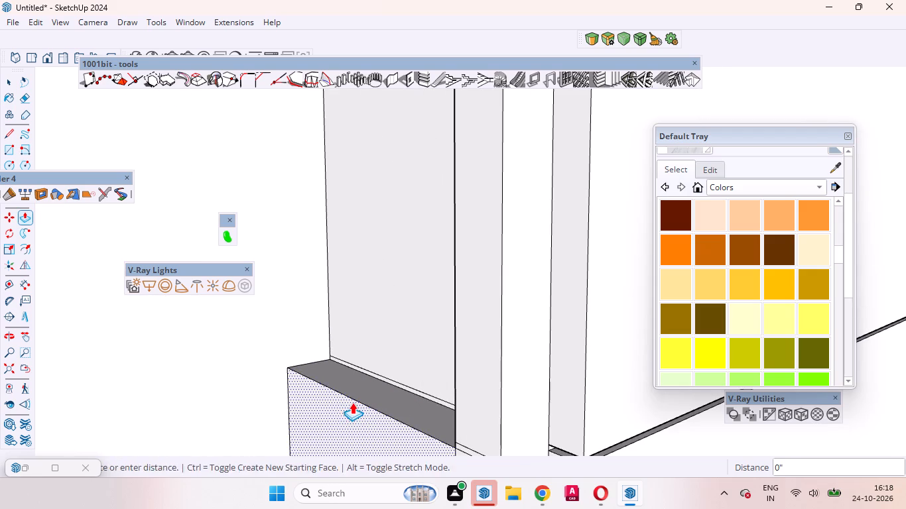
{"action": "double_click", "coordinate": [352, 402]}
{"action": "scroll", "coordinate": [353, 346], "scroll_direction": "down", "scroll_amount": 12}
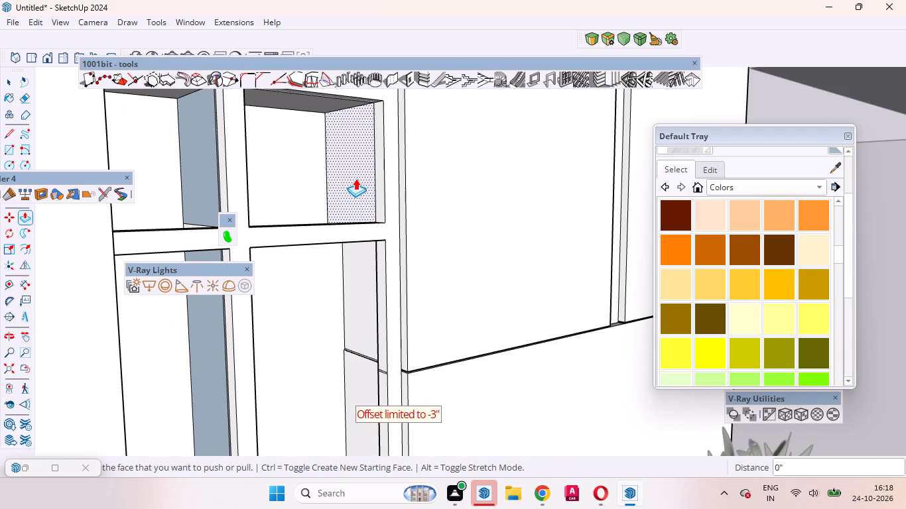
{"action": "left_click", "coordinate": [355, 174]}
{"action": "left_click", "coordinate": [355, 174]}
Push the top reveals behind the frame in the lower window's upper-right and upper-left openings up by 3".
{"action": "middle_click_drag", "start_coordinate": [352, 200], "coordinate": [326, 186]}
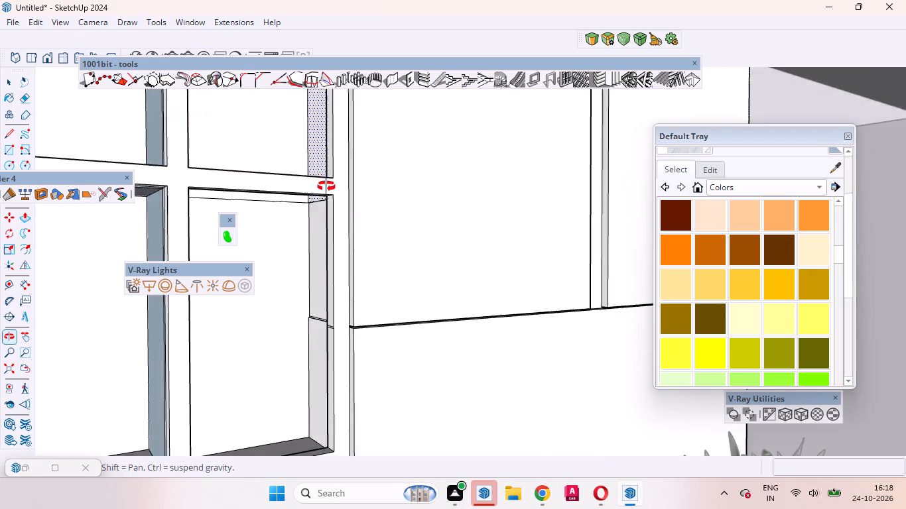
{"action": "middle_click_drag", "start_coordinate": [326, 186], "coordinate": [353, 260]}
{"action": "scroll", "coordinate": [353, 260], "scroll_direction": "down", "scroll_amount": 5}
{"action": "middle_click_drag", "start_coordinate": [395, 293], "coordinate": [310, 249]}
{"action": "scroll", "coordinate": [328, 237], "scroll_direction": "up", "scroll_amount": 1}
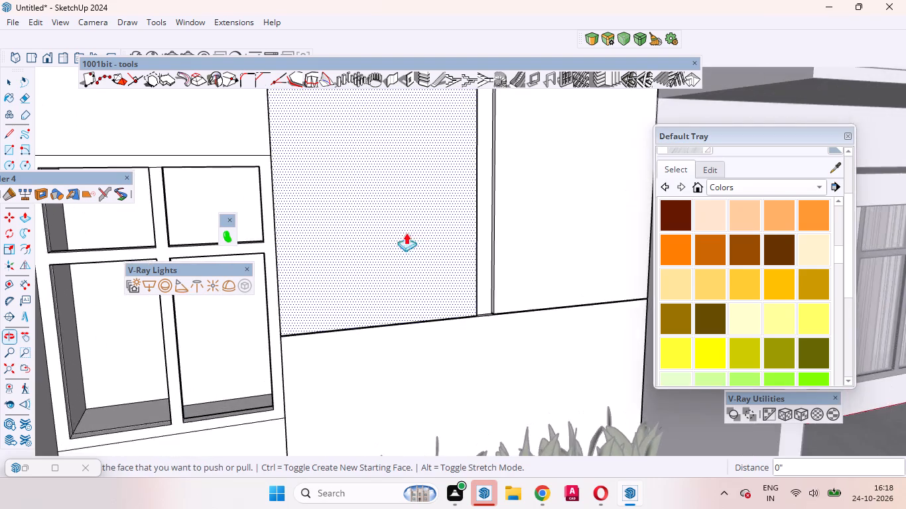
{"action": "scroll", "coordinate": [429, 259], "scroll_direction": "down", "scroll_amount": 7}
{"action": "scroll", "coordinate": [342, 231], "scroll_direction": "up", "scroll_amount": 5}
{"action": "middle_click_drag", "start_coordinate": [310, 229], "coordinate": [282, 133]}
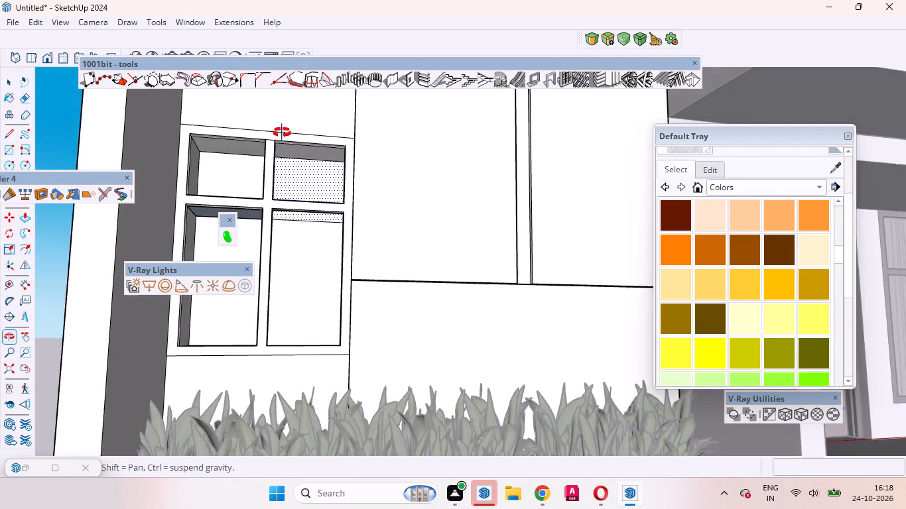
{"action": "middle_click_drag", "start_coordinate": [282, 133], "coordinate": [281, 122]}
{"action": "scroll", "coordinate": [281, 122], "scroll_direction": "up", "scroll_amount": 5}
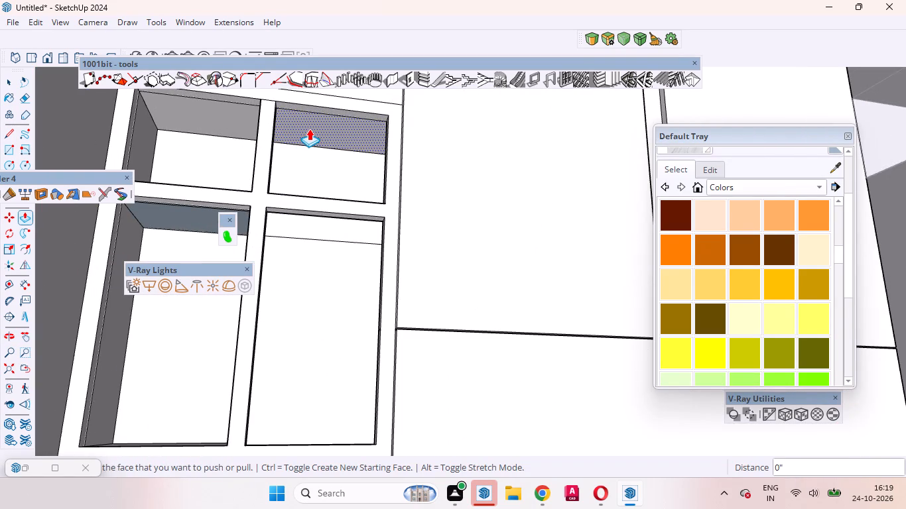
{"action": "double_click", "coordinate": [309, 129]}
{"action": "double_click", "coordinate": [224, 109]}
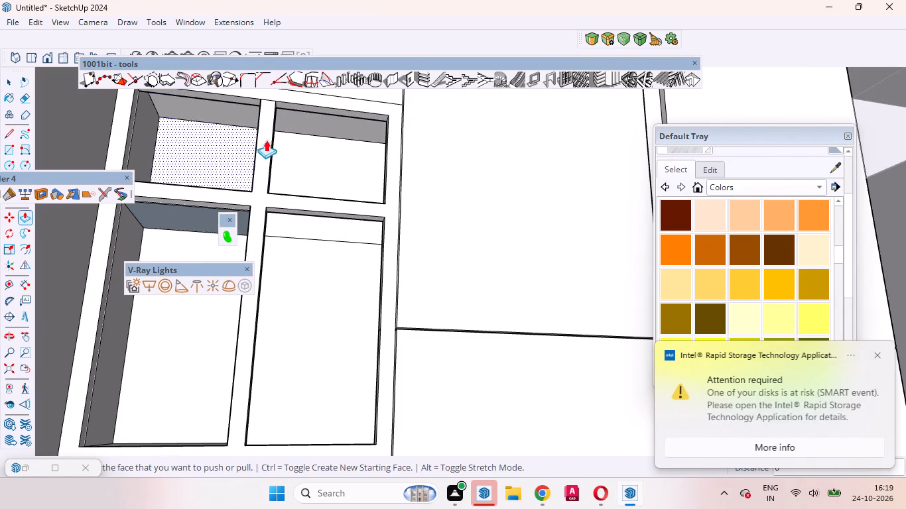
Push the upper-left opening's blue bottom face and the outer side reveals of the upper-left and lower-left openings by 3".
{"action": "middle_click_drag", "start_coordinate": [279, 158], "coordinate": [249, 302]}
{"action": "scroll", "coordinate": [443, 213], "scroll_direction": "down", "scroll_amount": 1}
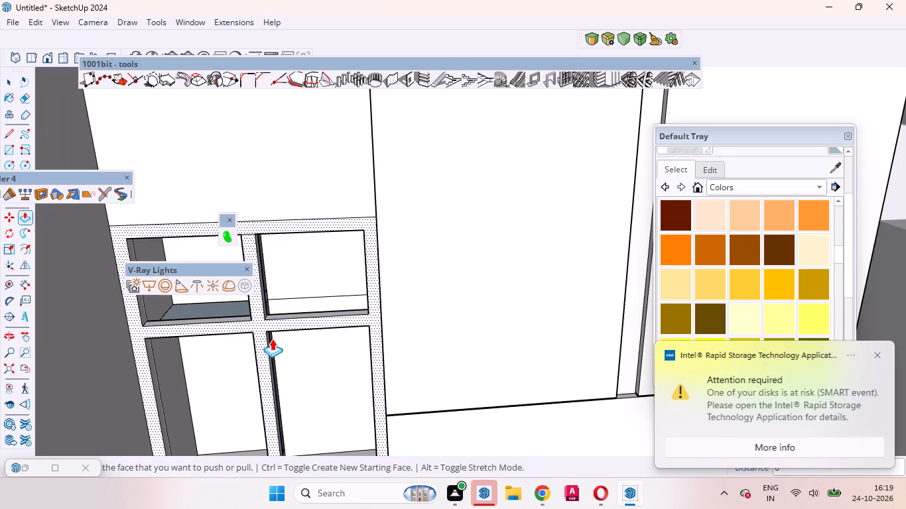
{"action": "scroll", "coordinate": [304, 315], "scroll_direction": "down", "scroll_amount": 7}
{"action": "middle_click_drag", "start_coordinate": [382, 251], "coordinate": [298, 277]}
{"action": "scroll", "coordinate": [296, 268], "scroll_direction": "up", "scroll_amount": 5}
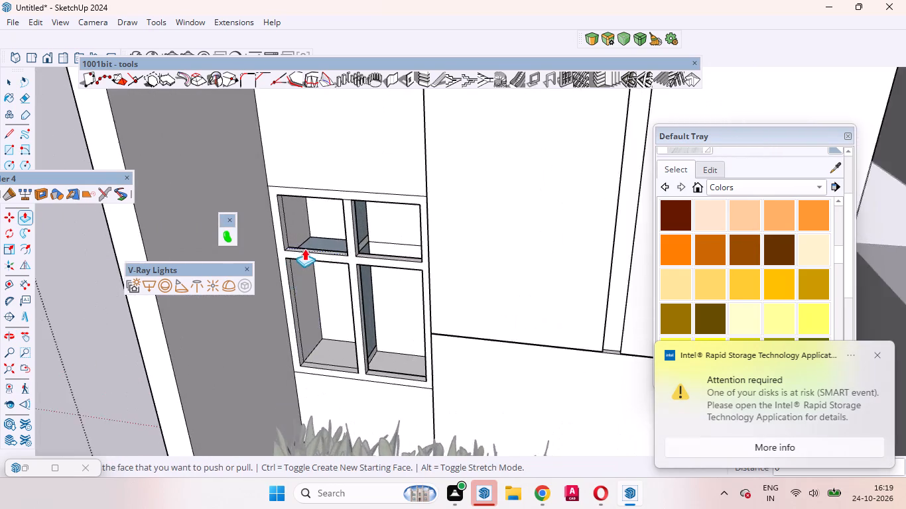
{"action": "scroll", "coordinate": [304, 249], "scroll_direction": "up", "scroll_amount": 7}
{"action": "double_click", "coordinate": [322, 248]}
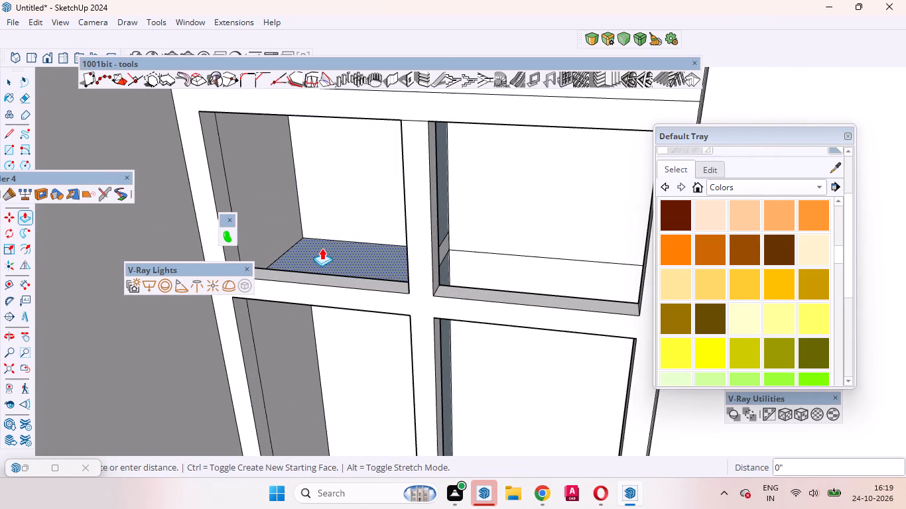
{"action": "double_click", "coordinate": [275, 191]}
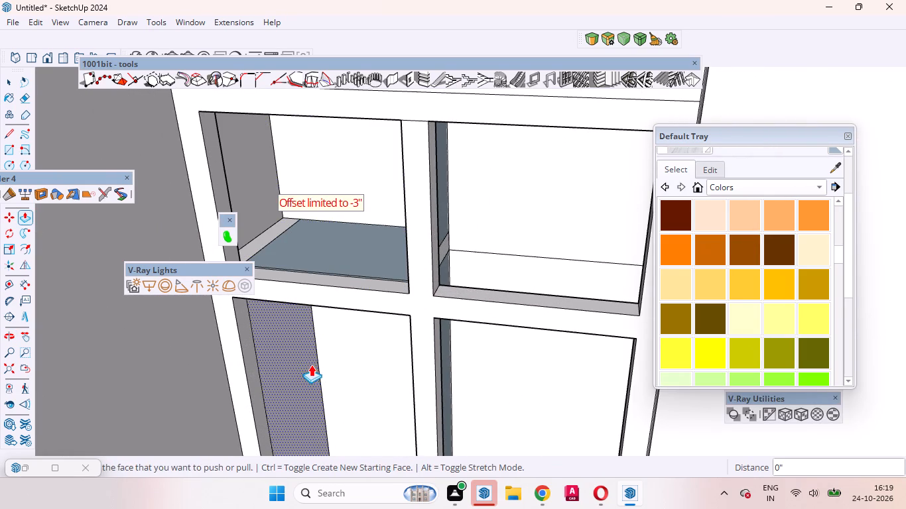
{"action": "double_click", "coordinate": [304, 364]}
Delete the blue mullion-side face behind the frame in the lower window's upper-right opening.
{"action": "middle_click_drag", "start_coordinate": [325, 359], "coordinate": [338, 278]}
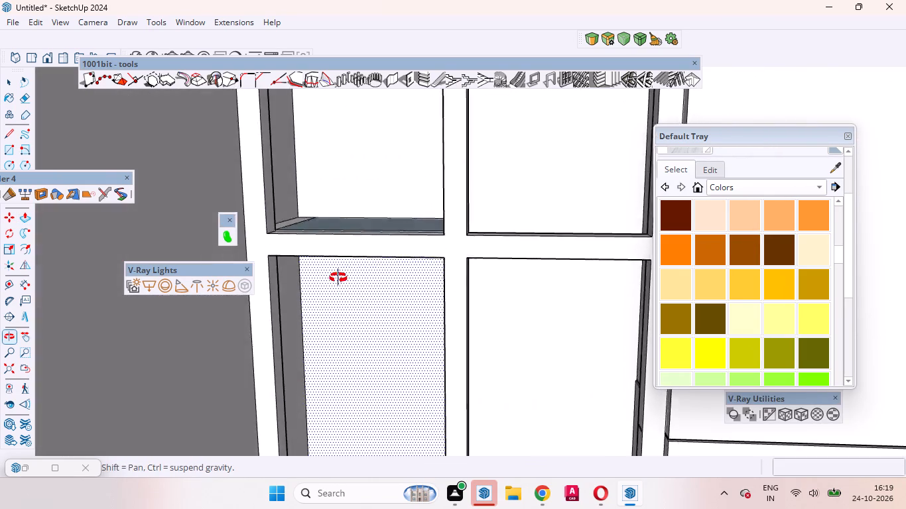
{"action": "middle_click_drag", "start_coordinate": [338, 278], "coordinate": [285, 302]}
{"action": "scroll", "coordinate": [445, 222], "scroll_direction": "down", "scroll_amount": 4}
{"action": "middle_click_drag", "start_coordinate": [433, 239], "coordinate": [531, 266]}
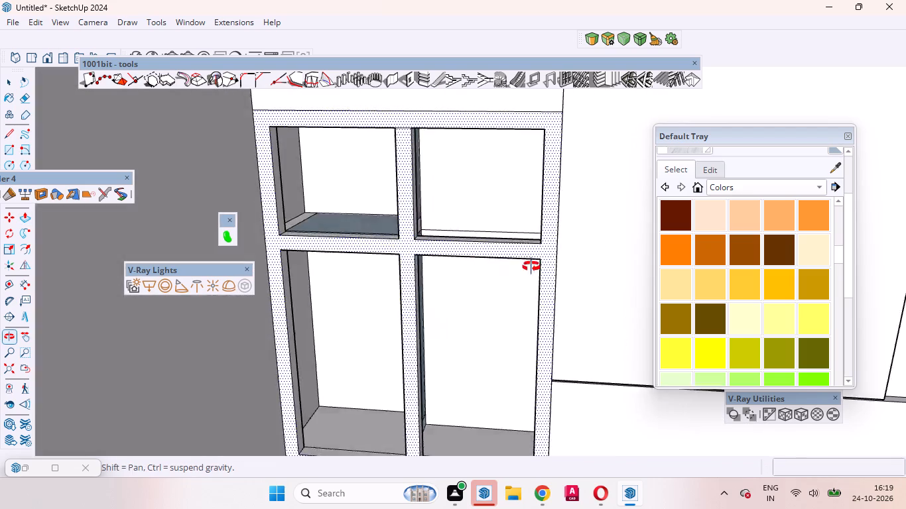
{"action": "middle_click_drag", "start_coordinate": [531, 266], "coordinate": [606, 292]}
{"action": "key", "text": "space"}
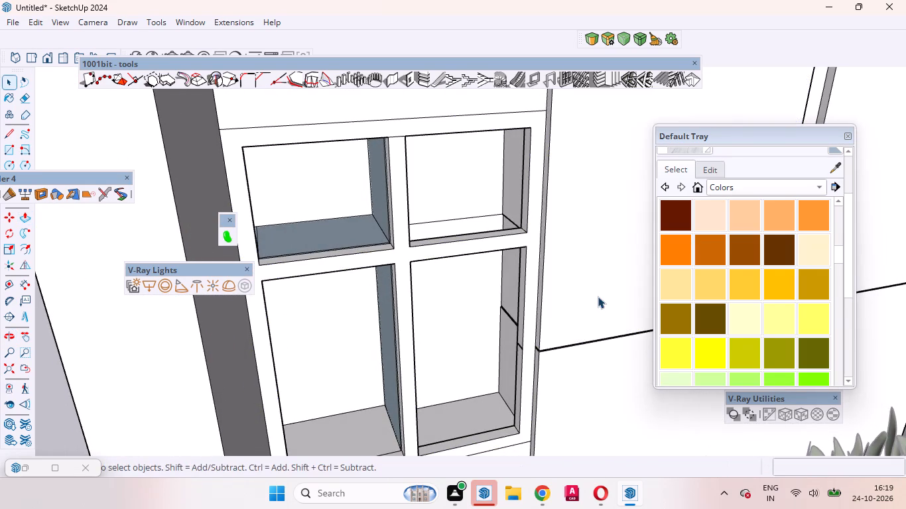
{"action": "middle_click_drag", "start_coordinate": [449, 190], "coordinate": [304, 188]}
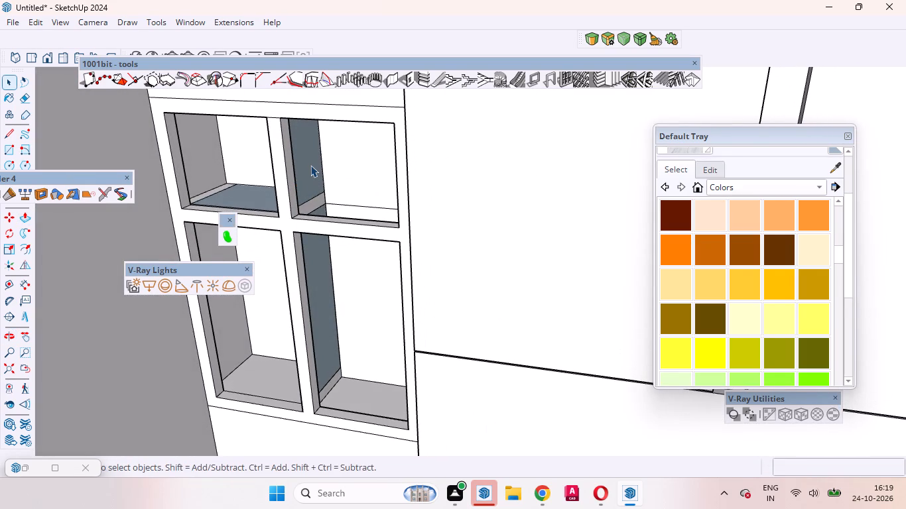
{"action": "left_click", "coordinate": [310, 165]}
{"action": "key", "text": "Delete"}
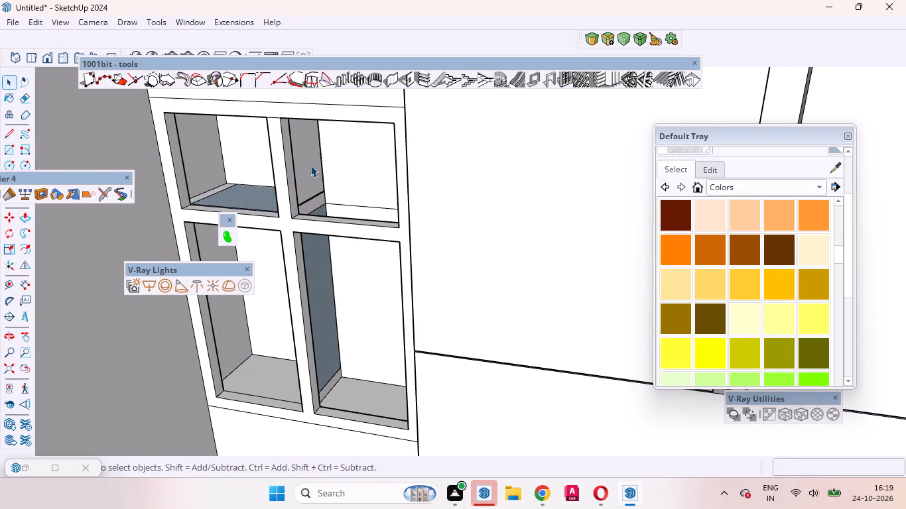
Delete the remaining mullion-side faces behind the frame in the lower window's upper-right and lower-right openings.
{"action": "left_click", "coordinate": [310, 165]}
{"action": "key", "text": "Delete"}
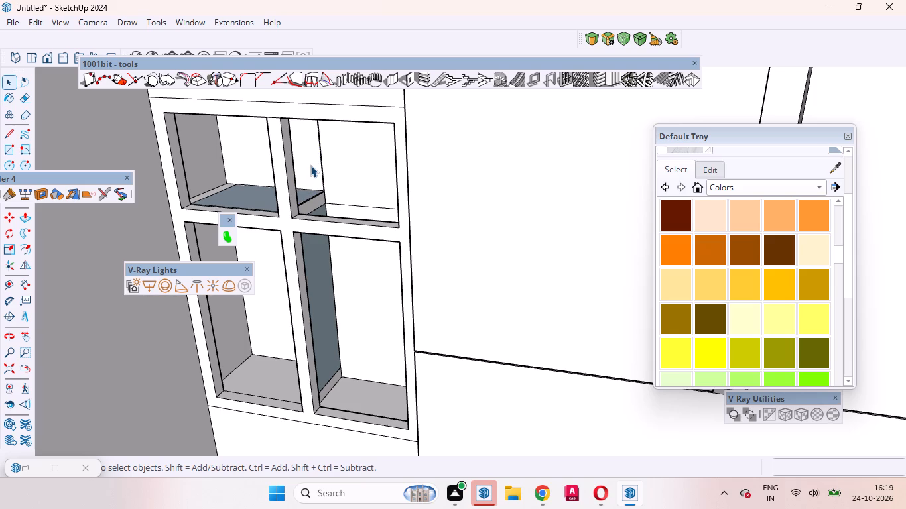
{"action": "left_click", "coordinate": [317, 298]}
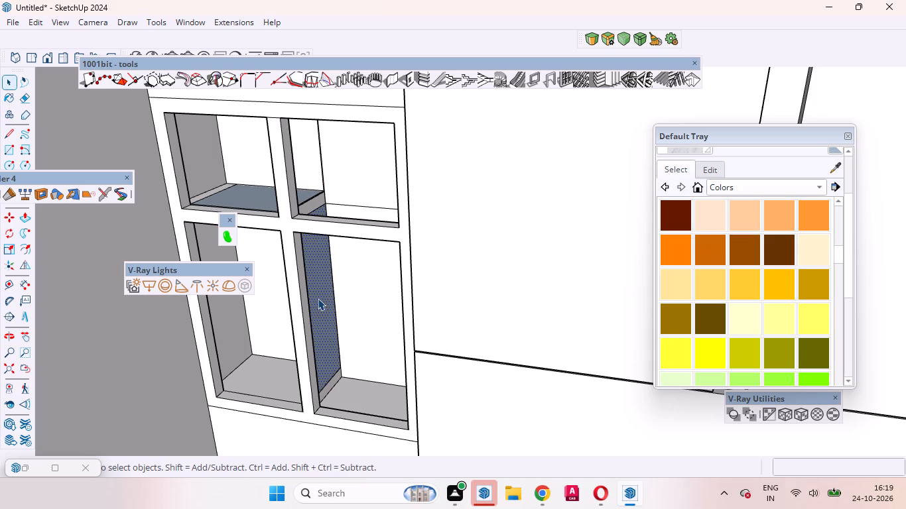
{"action": "key", "text": "Delete"}
{"action": "left_click", "coordinate": [318, 298]}
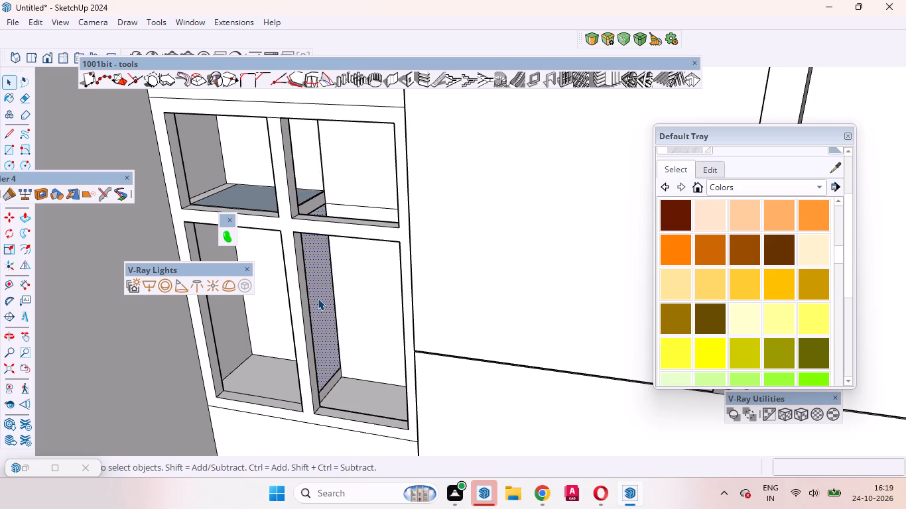
{"action": "key", "text": "Delete"}
Delete the blue bottom face and the face beneath it behind the frame in the lower window's upper-left opening.
{"action": "scroll", "coordinate": [302, 291], "scroll_direction": "down", "scroll_amount": 3}
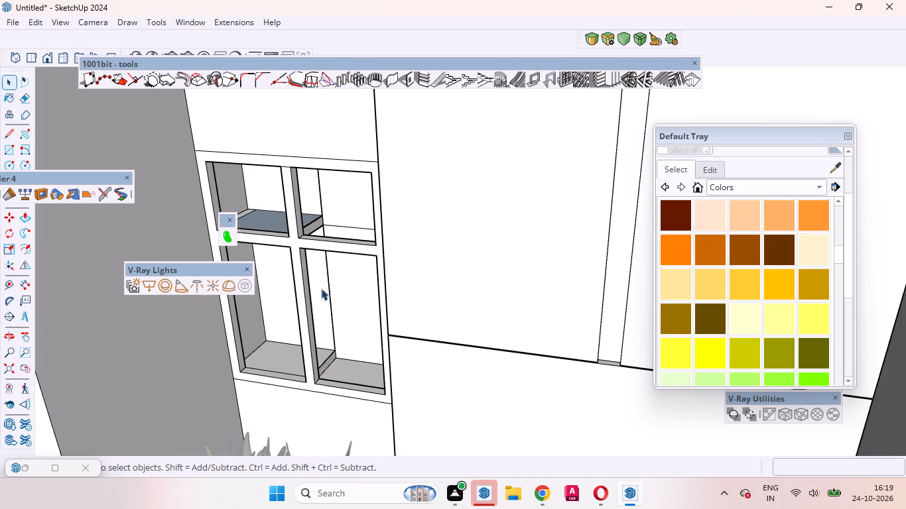
{"action": "middle_click_drag", "start_coordinate": [321, 288], "coordinate": [513, 379]}
{"action": "scroll", "coordinate": [513, 379], "scroll_direction": "up", "scroll_amount": 1}
{"action": "scroll", "coordinate": [226, 325], "scroll_direction": "up", "scroll_amount": 2}
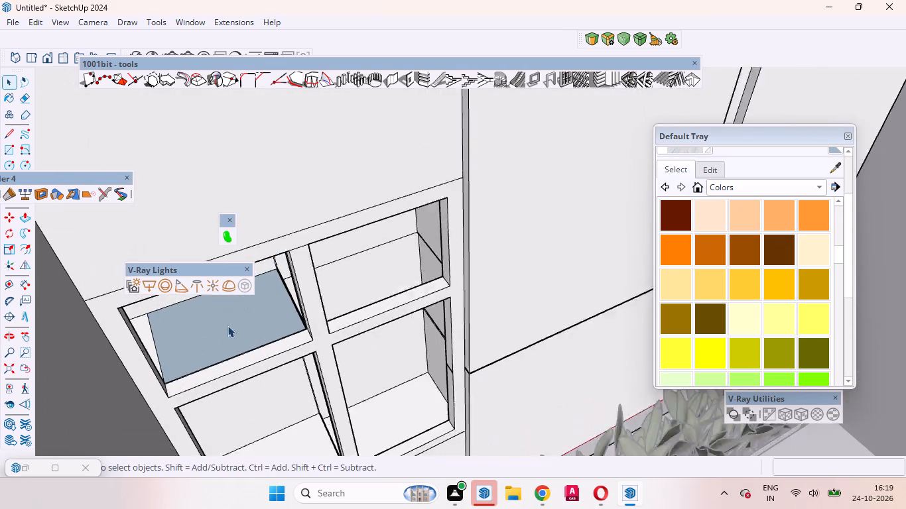
{"action": "scroll", "coordinate": [227, 325], "scroll_direction": "up", "scroll_amount": 6}
{"action": "middle_click_drag", "start_coordinate": [308, 355], "coordinate": [290, 322]}
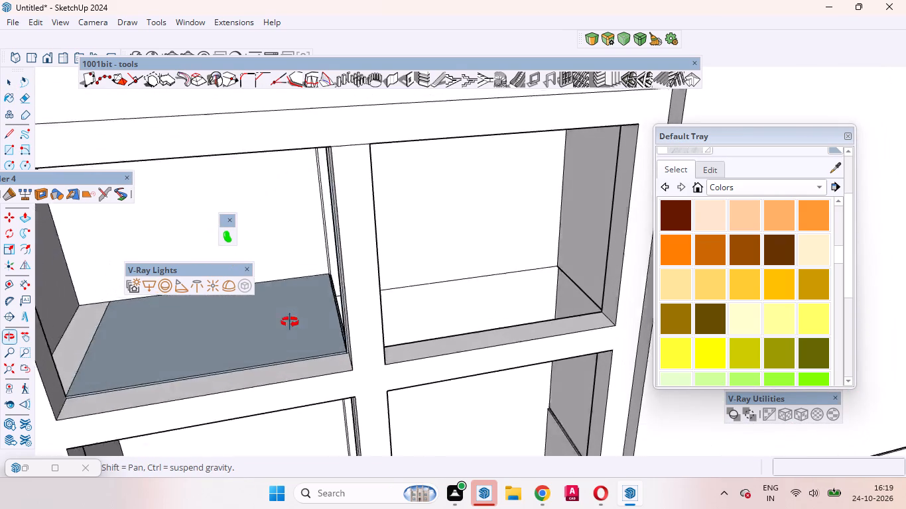
{"action": "middle_click_drag", "start_coordinate": [290, 322], "coordinate": [292, 326]}
{"action": "left_click", "coordinate": [264, 337]}
{"action": "key", "text": "Delete"}
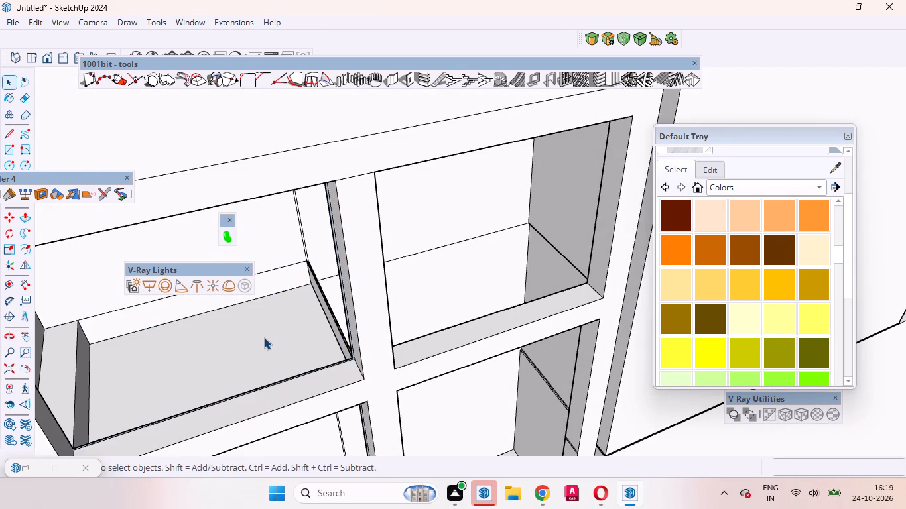
{"action": "left_click", "coordinate": [264, 337]}
{"action": "key", "text": "Delete"}
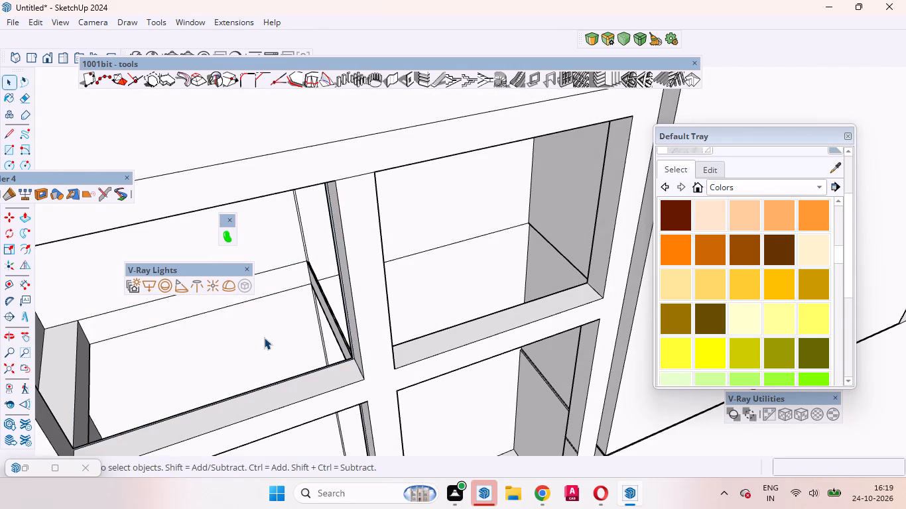
Push the side face of the leftover ledge in the lower window's upper-left opening outward by 3".
{"action": "middle_click_drag", "start_coordinate": [117, 378], "coordinate": [59, 388]}
{"action": "scroll", "coordinate": [128, 368], "scroll_direction": "up", "scroll_amount": 1}
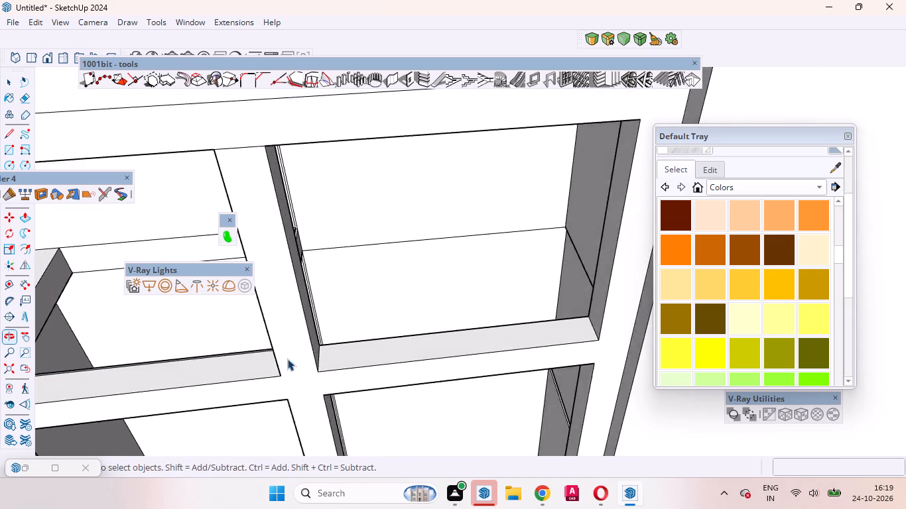
{"action": "scroll", "coordinate": [481, 331], "scroll_direction": "down", "scroll_amount": 7}
{"action": "middle_click_drag", "start_coordinate": [357, 336], "coordinate": [252, 241]}
{"action": "scroll", "coordinate": [310, 266], "scroll_direction": "up", "scroll_amount": 2}
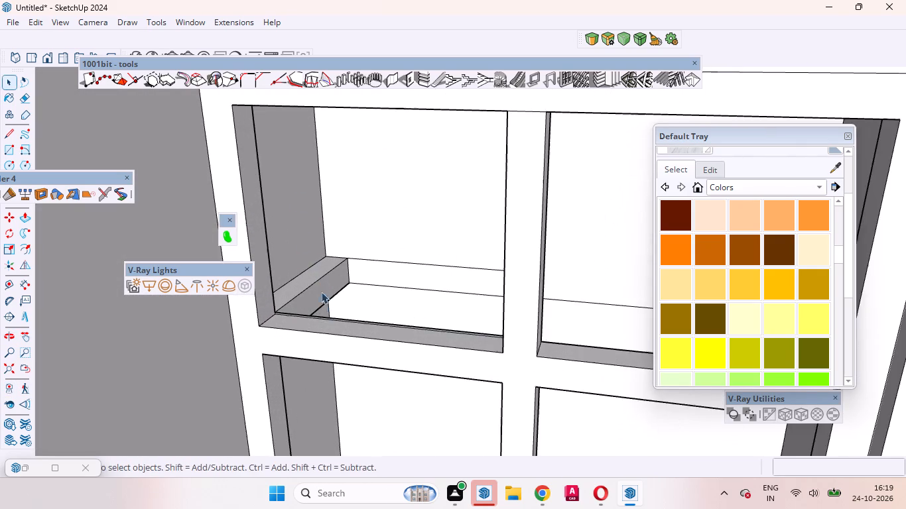
{"action": "scroll", "coordinate": [321, 292], "scroll_direction": "up", "scroll_amount": 4}
{"action": "middle_click_drag", "start_coordinate": [329, 307], "coordinate": [340, 341]}
{"action": "scroll", "coordinate": [346, 336], "scroll_direction": "up", "scroll_amount": 3}
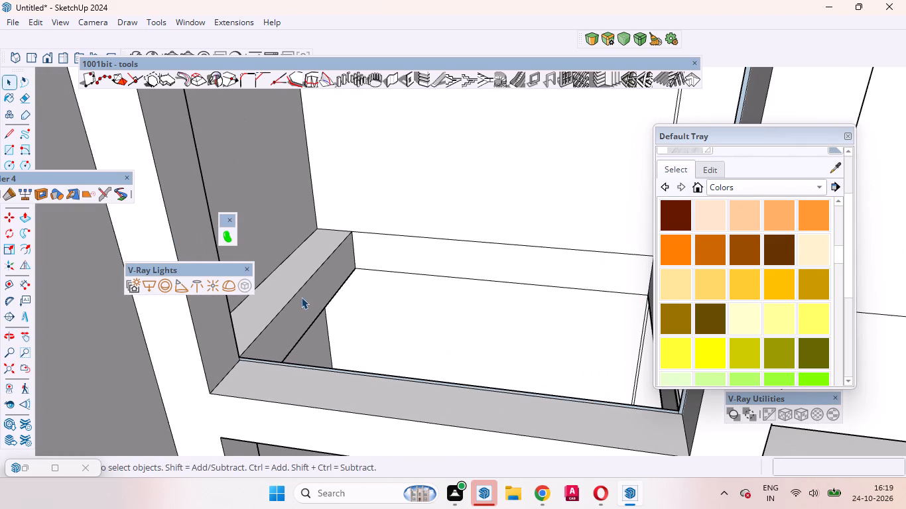
{"action": "left_click", "coordinate": [307, 300]}
{"action": "key", "text": "p"}
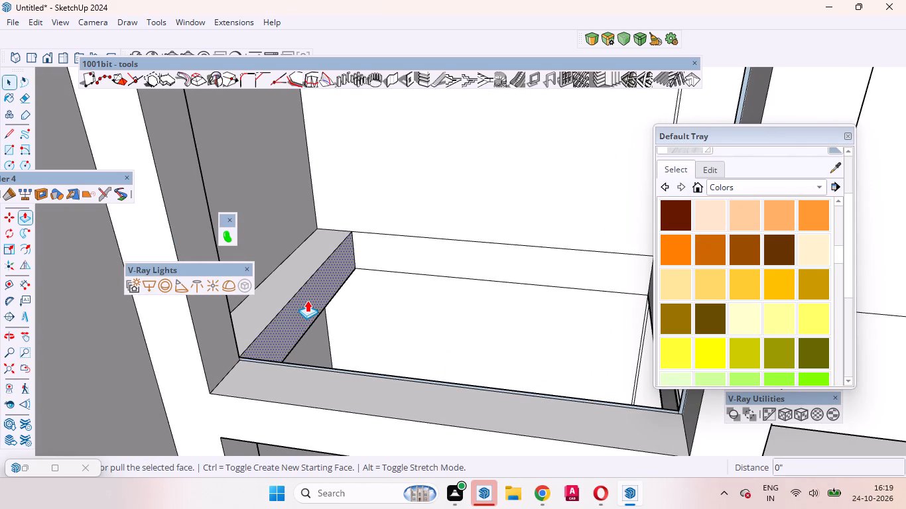
{"action": "double_click", "coordinate": [307, 300]}
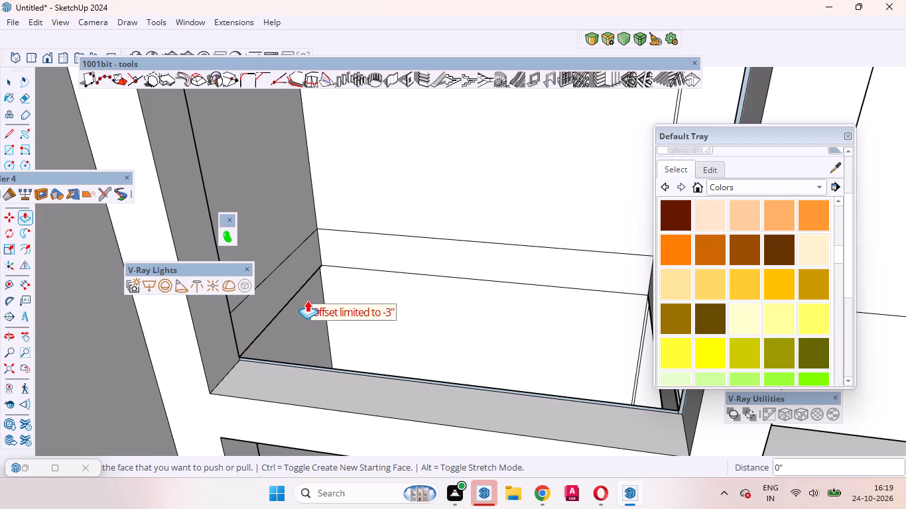
{"action": "key", "text": "space"}
Push the side face of the leftover crossbar strip behind the lower window's mullion in by 3/16".
{"action": "scroll", "coordinate": [327, 238], "scroll_direction": "down", "scroll_amount": 6}
{"action": "middle_click_drag", "start_coordinate": [336, 243], "coordinate": [485, 320]}
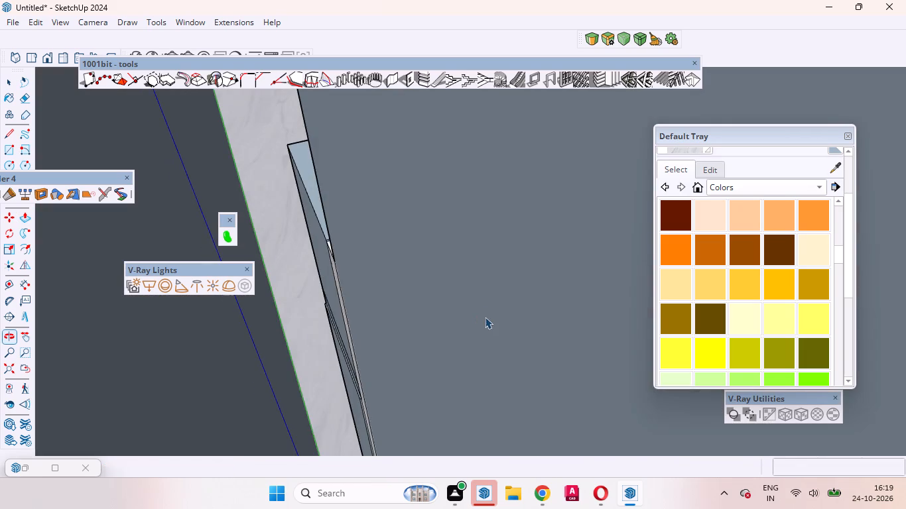
{"action": "middle_click_drag", "start_coordinate": [462, 310], "coordinate": [298, 247]}
{"action": "scroll", "coordinate": [304, 249], "scroll_direction": "down", "scroll_amount": 14}
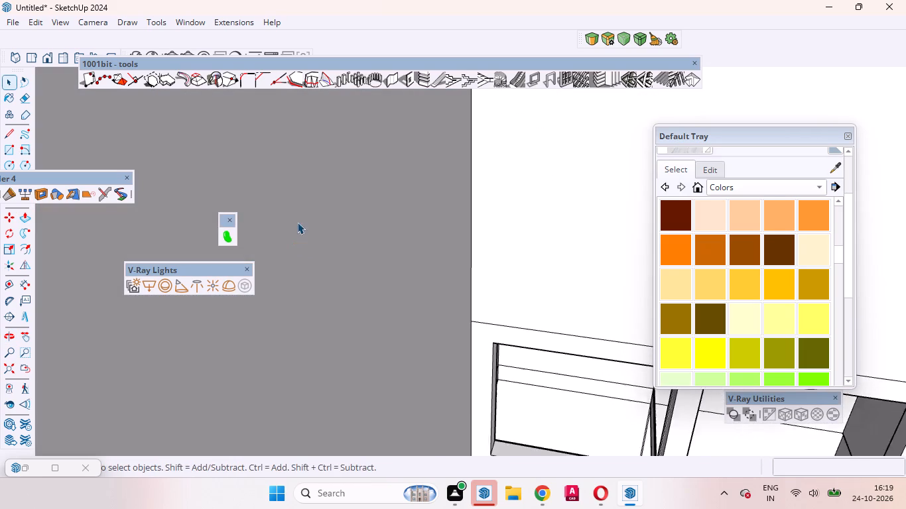
{"action": "scroll", "coordinate": [297, 222], "scroll_direction": "down", "scroll_amount": 14}
{"action": "scroll", "coordinate": [586, 302], "scroll_direction": "up", "scroll_amount": 10}
{"action": "middle_click_drag", "start_coordinate": [441, 321], "coordinate": [410, 313]}
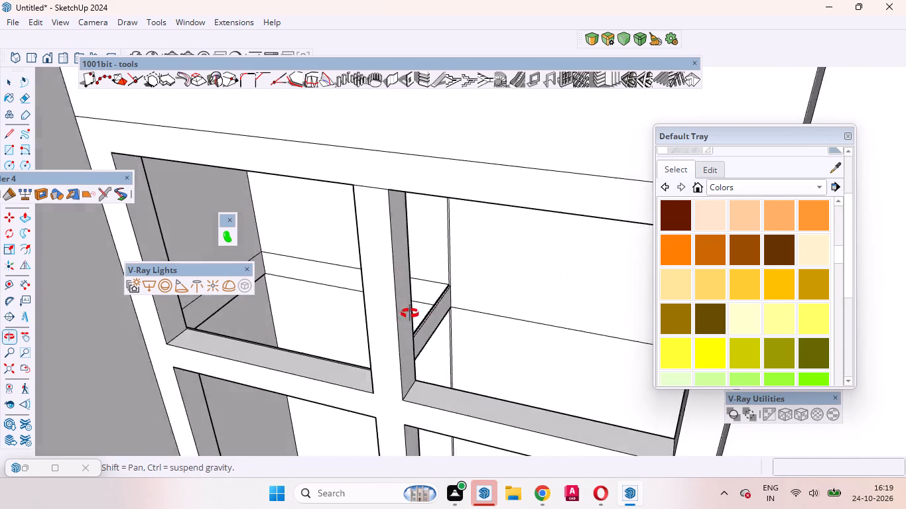
{"action": "middle_click_drag", "start_coordinate": [410, 313], "coordinate": [399, 306]}
{"action": "scroll", "coordinate": [452, 315], "scroll_direction": "up", "scroll_amount": 12}
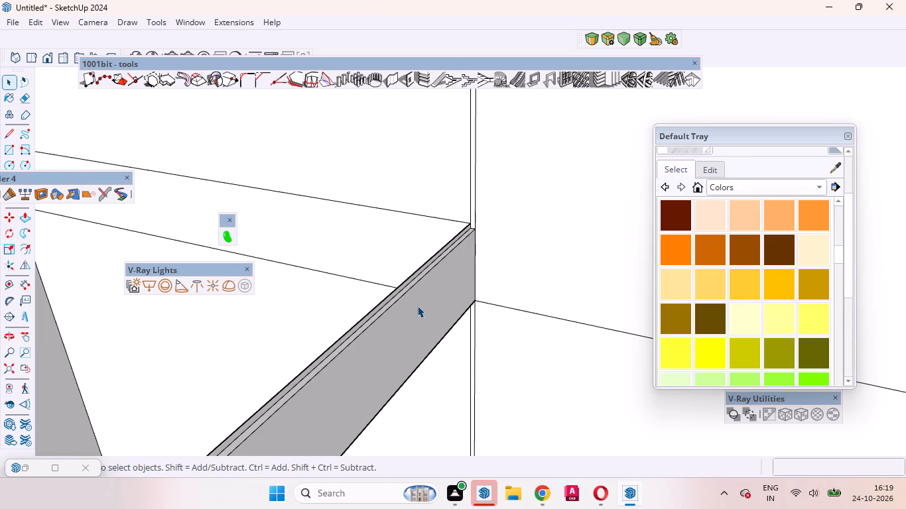
{"action": "left_click", "coordinate": [417, 306]}
{"action": "key", "text": "p"}
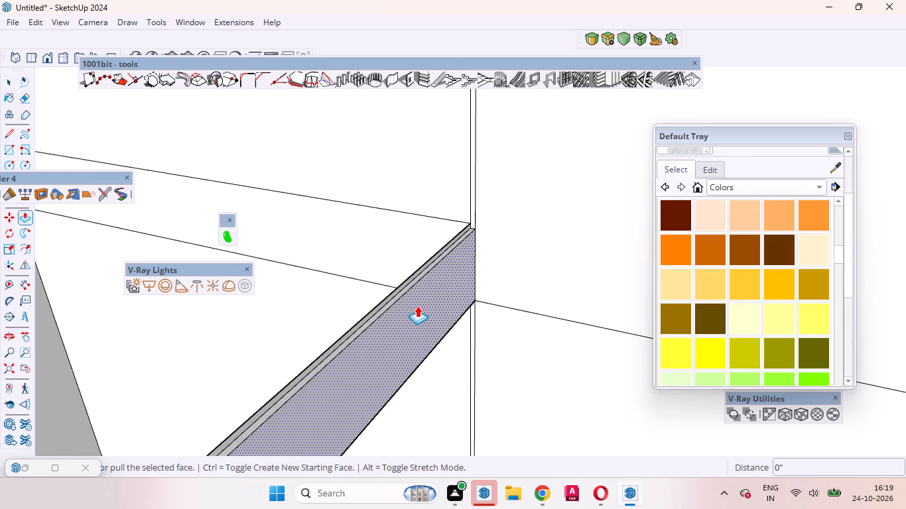
{"action": "left_click", "coordinate": [417, 306]}
{"action": "left_click", "coordinate": [407, 290]}
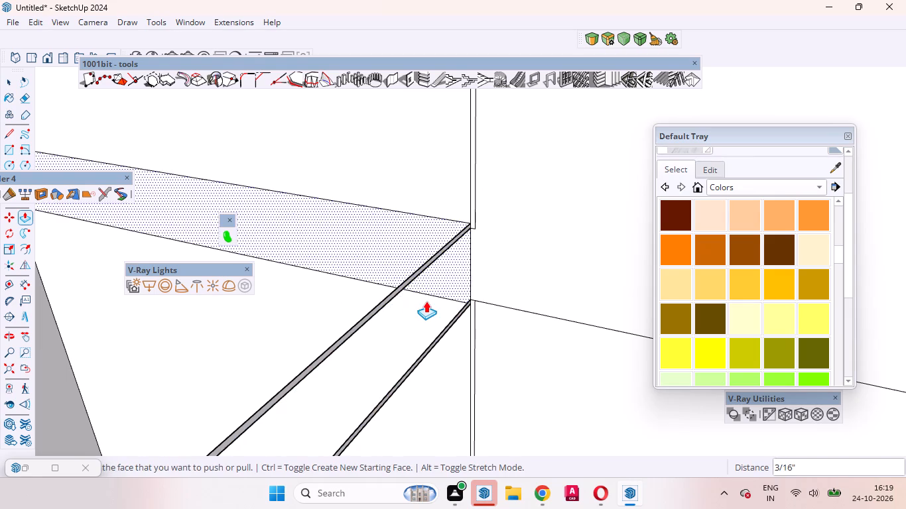
Delete the upper sliver face left from the strip behind the mullion, along with its remaining edge.
{"action": "middle_click_drag", "start_coordinate": [426, 303], "coordinate": [390, 292]}
{"action": "scroll", "coordinate": [389, 284], "scroll_direction": "up", "scroll_amount": 1}
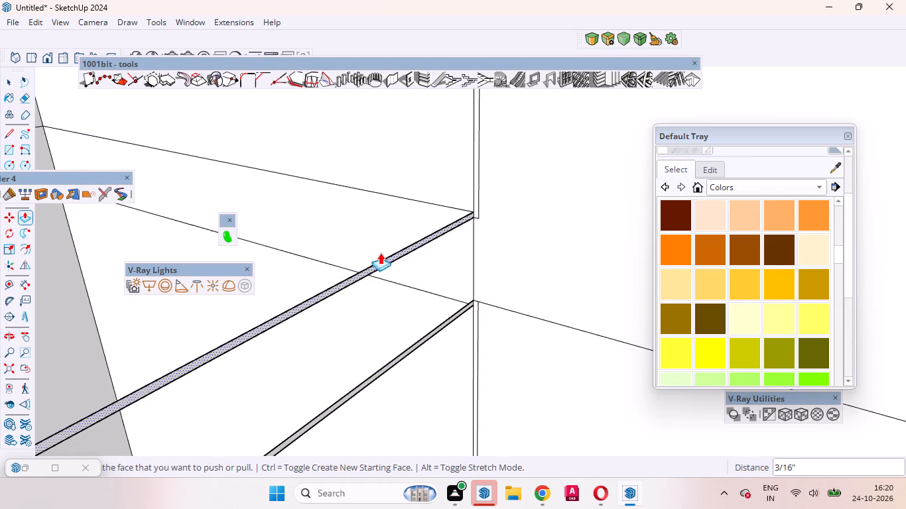
{"action": "left_click", "coordinate": [382, 261]}
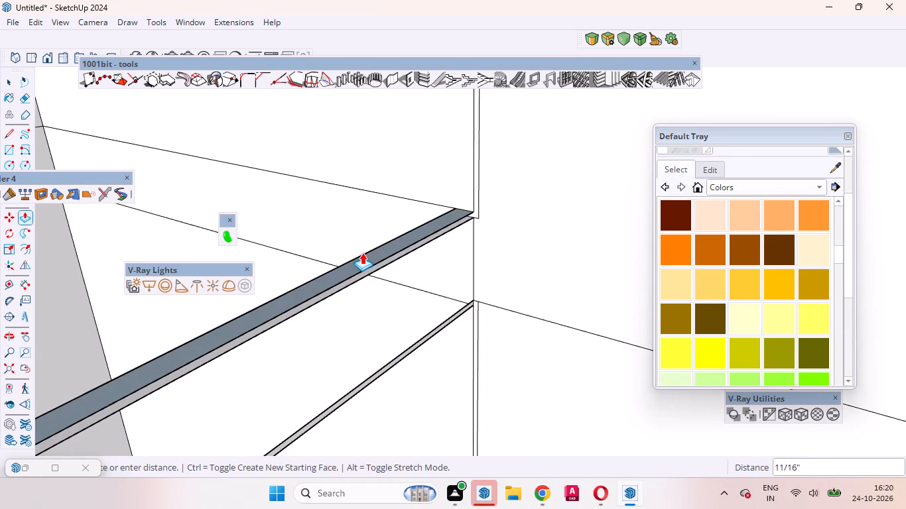
{"action": "key", "text": "space"}
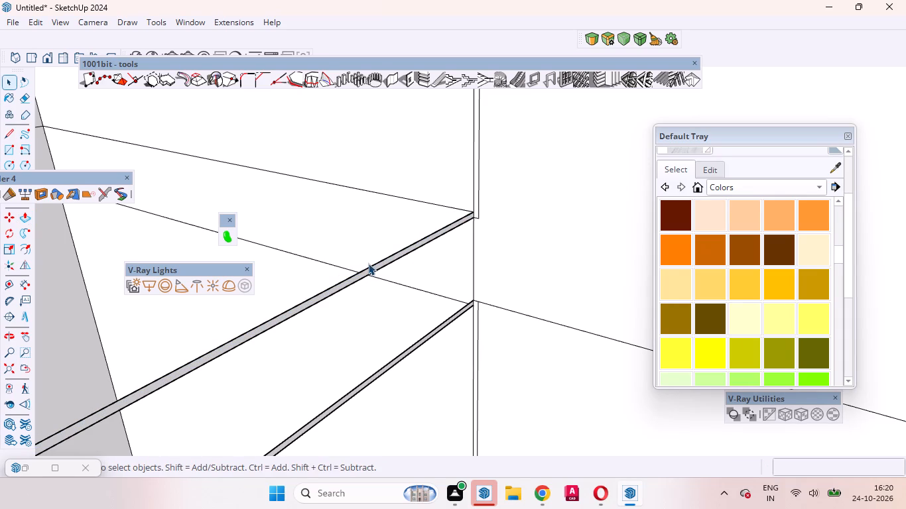
{"action": "left_click", "coordinate": [370, 266]}
{"action": "key", "text": "Delete"}
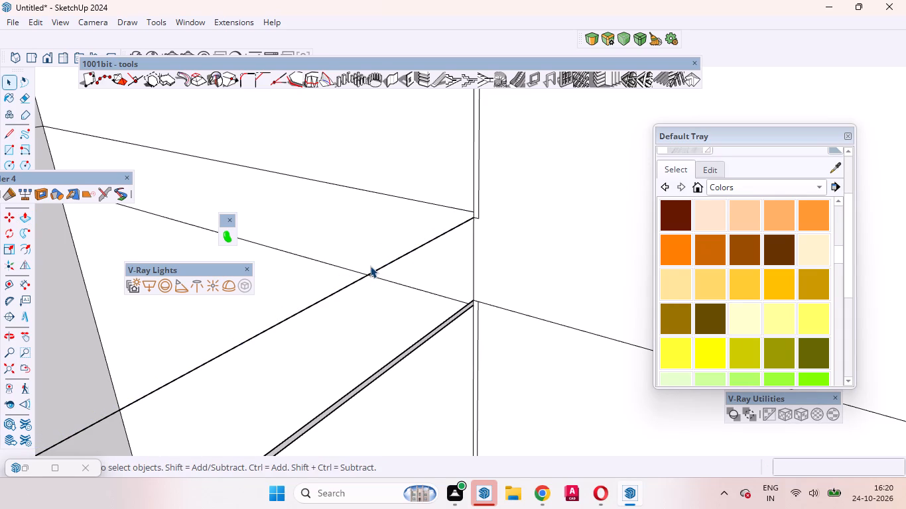
{"action": "left_click", "coordinate": [378, 270]}
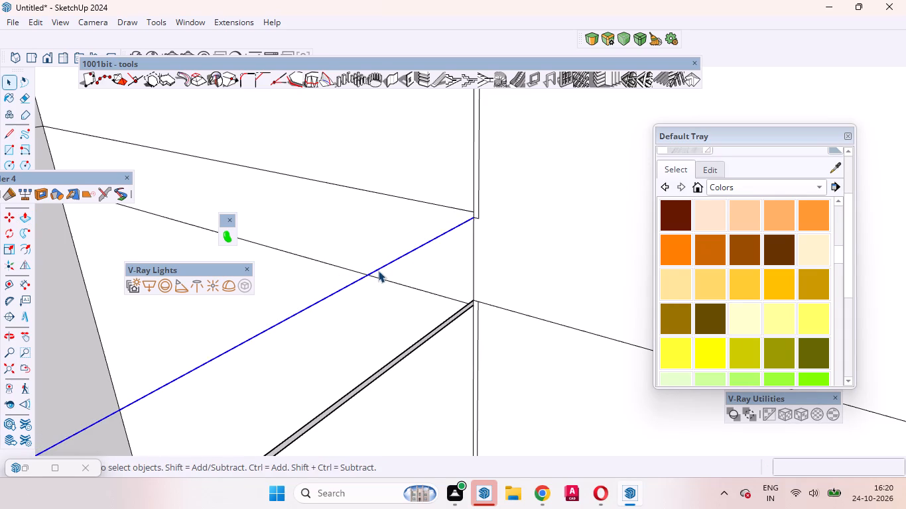
{"action": "key", "text": "Delete"}
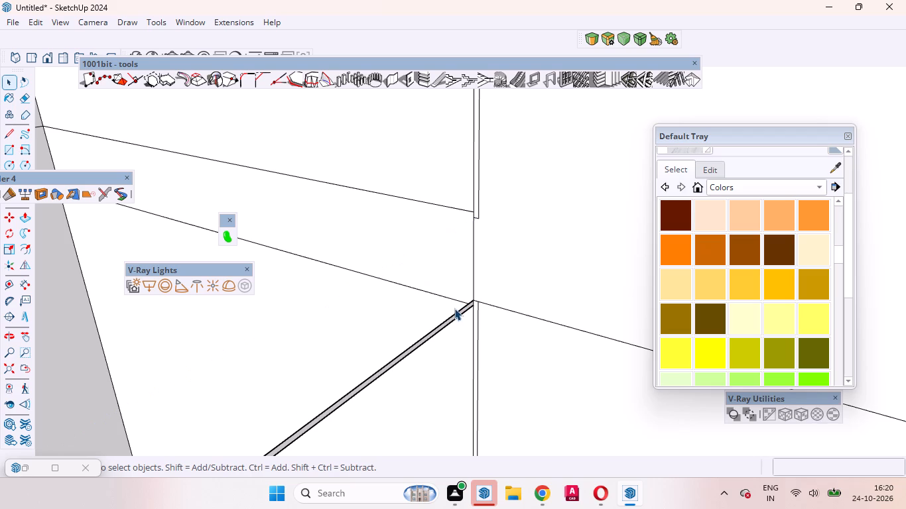
Delete both long edges of the lower sliver left from the strip behind the mullion.
{"action": "left_click", "coordinate": [437, 323]}
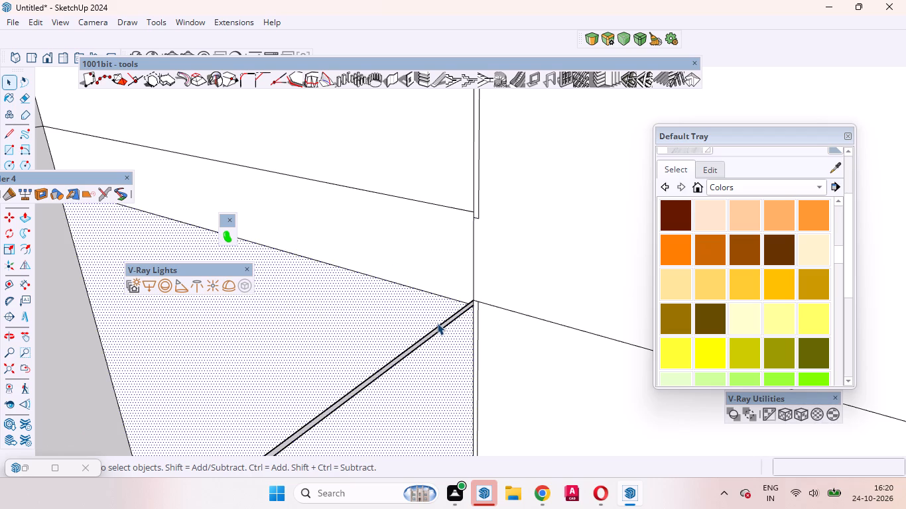
{"action": "left_click_drag", "start_coordinate": [437, 321], "coordinate": [441, 328]}
{"action": "left_click", "coordinate": [441, 328]}
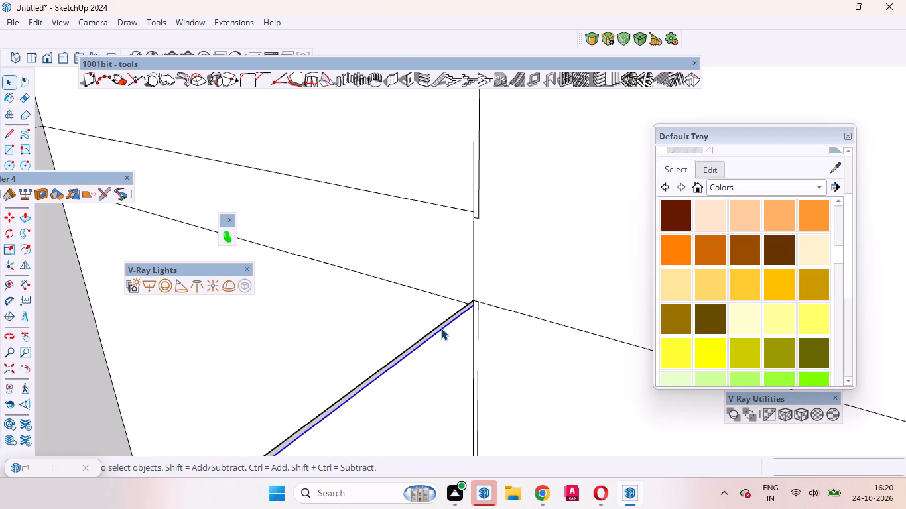
{"action": "key", "text": "Delete"}
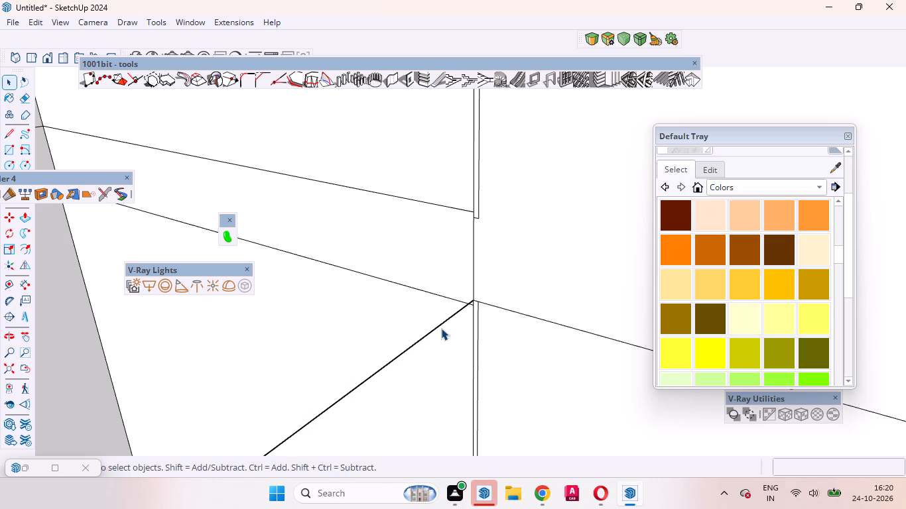
{"action": "left_click", "coordinate": [438, 325]}
{"action": "key", "text": "Delete"}
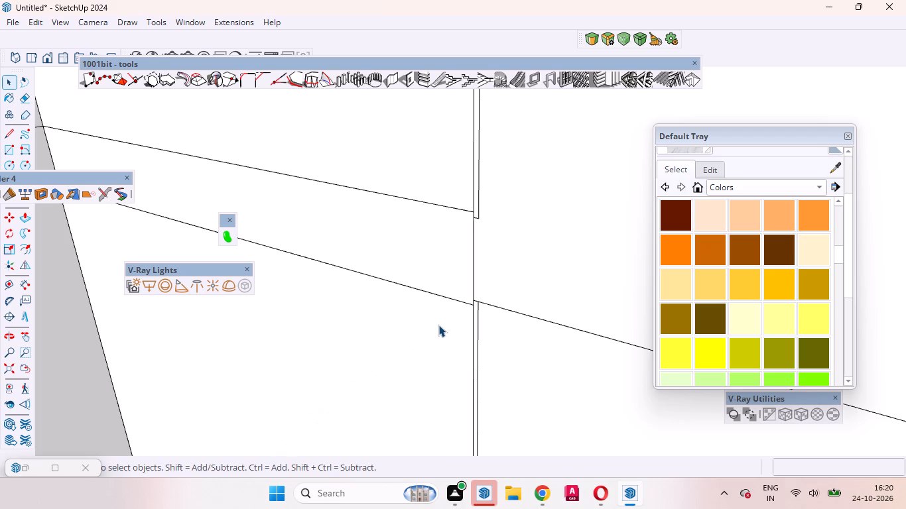
Examine both cleaned-up windows in the context of the whole house facade.
{"action": "middle_click_drag", "start_coordinate": [426, 273], "coordinate": [539, 286]}
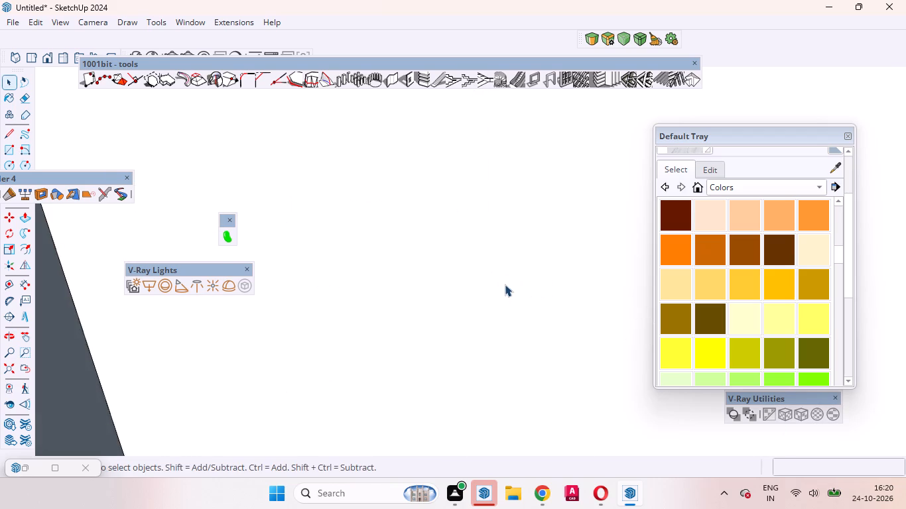
{"action": "scroll", "coordinate": [487, 284], "scroll_direction": "down", "scroll_amount": 20}
{"action": "scroll", "coordinate": [487, 284], "scroll_direction": "down", "scroll_amount": 3}
{"action": "scroll", "coordinate": [258, 319], "scroll_direction": "up", "scroll_amount": 2}
{"action": "scroll", "coordinate": [258, 319], "scroll_direction": "down", "scroll_amount": 8}
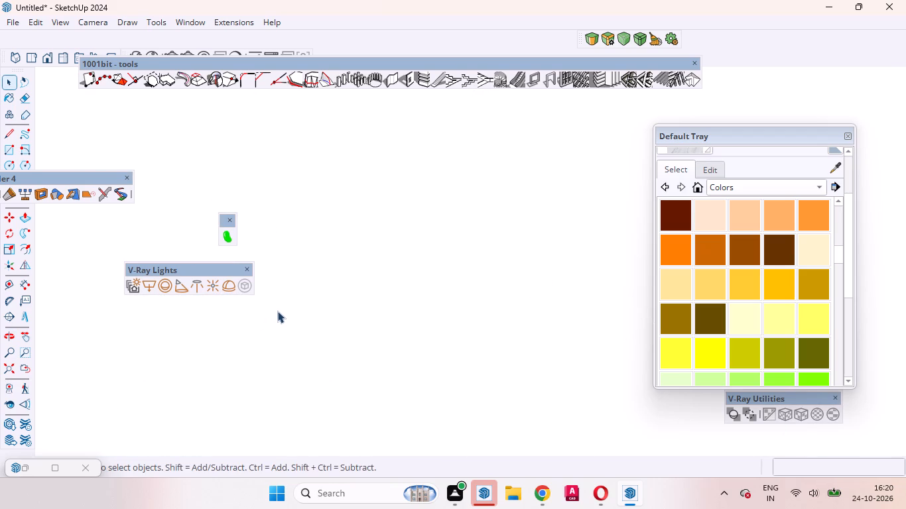
{"action": "left_click", "coordinate": [30, 372]}
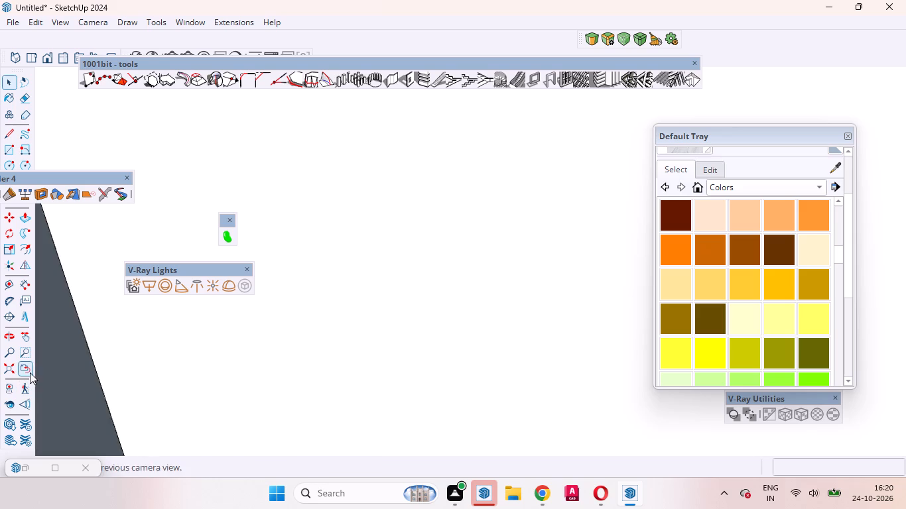
{"action": "scroll", "coordinate": [503, 239], "scroll_direction": "down", "scroll_amount": 20}
{"action": "scroll", "coordinate": [503, 239], "scroll_direction": "down", "scroll_amount": 17}
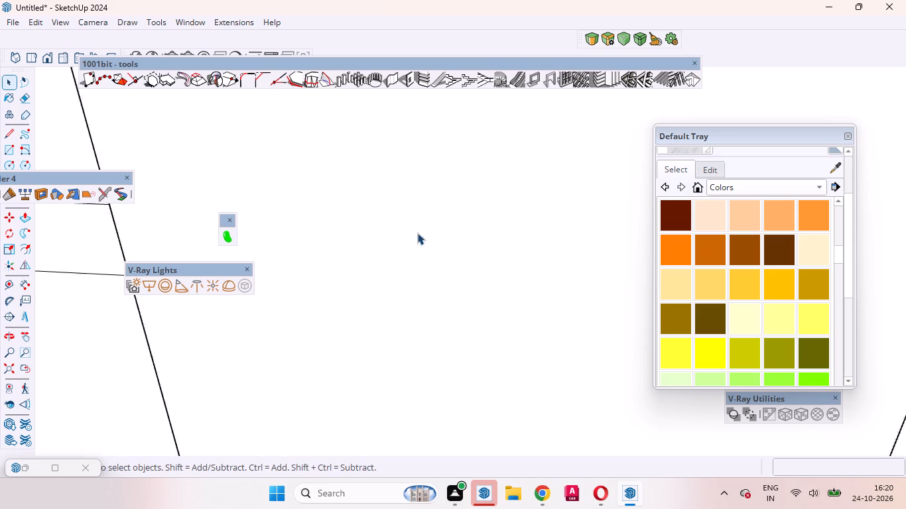
{"action": "scroll", "coordinate": [417, 233], "scroll_direction": "down", "scroll_amount": 20}
{"action": "scroll", "coordinate": [417, 233], "scroll_direction": "down", "scroll_amount": 20}
{"action": "scroll", "coordinate": [417, 233], "scroll_direction": "down", "scroll_amount": 9}
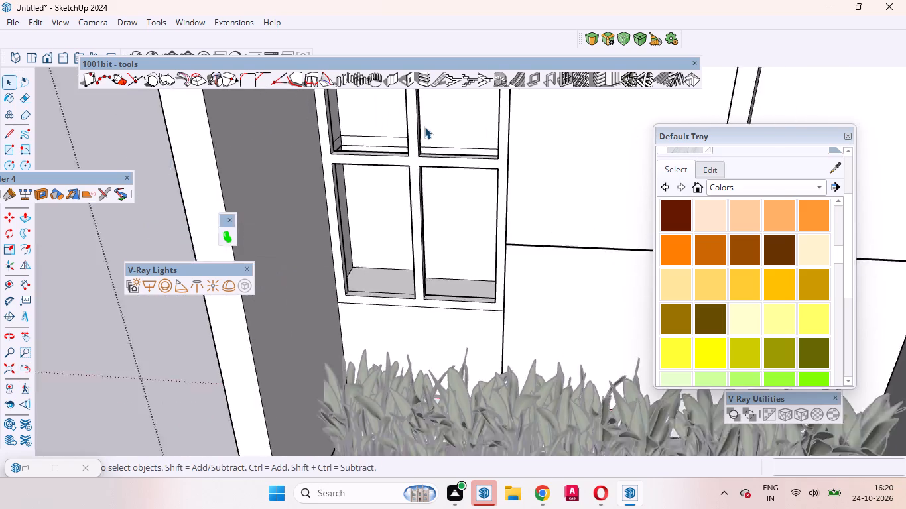
{"action": "scroll", "coordinate": [424, 127], "scroll_direction": "down", "scroll_amount": 1}
{"action": "scroll", "coordinate": [401, 217], "scroll_direction": "down", "scroll_amount": 18}
{"action": "scroll", "coordinate": [443, 133], "scroll_direction": "up", "scroll_amount": 4}
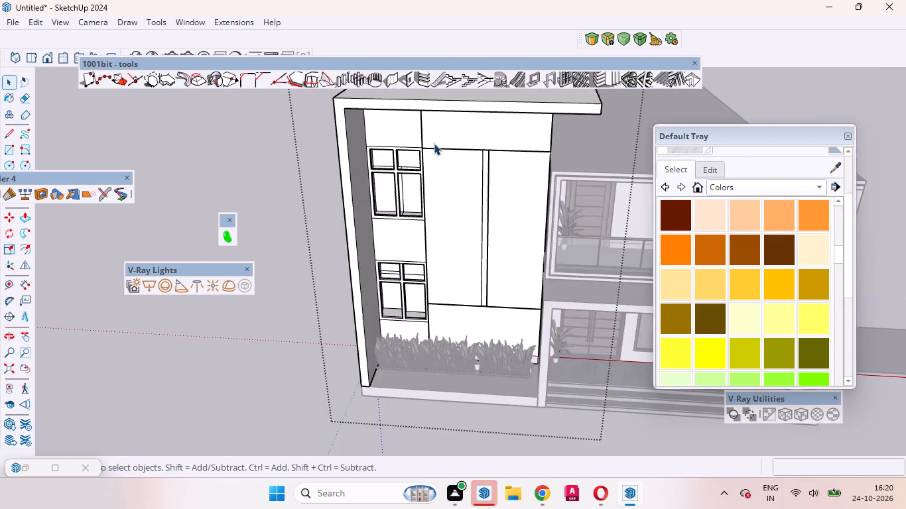
Paint the front face of the lower window's frame with the solid black colour.
{"action": "scroll", "coordinate": [434, 143], "scroll_direction": "up", "scroll_amount": 11}
{"action": "middle_click_drag", "start_coordinate": [392, 178], "coordinate": [413, 129]}
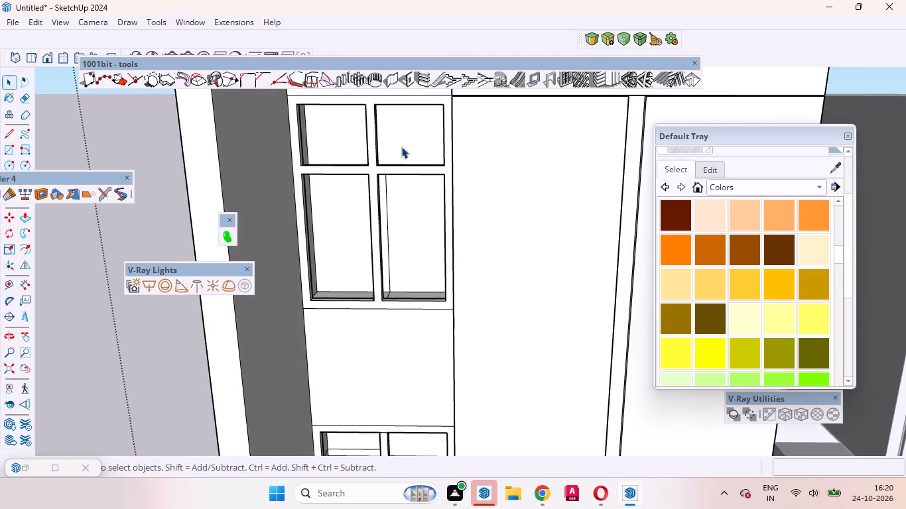
{"action": "scroll", "coordinate": [401, 146], "scroll_direction": "up", "scroll_amount": 4}
{"action": "scroll", "coordinate": [390, 180], "scroll_direction": "down", "scroll_amount": 5}
{"action": "middle_click_drag", "start_coordinate": [391, 182], "coordinate": [344, 284]}
{"action": "scroll", "coordinate": [373, 262], "scroll_direction": "down", "scroll_amount": 5}
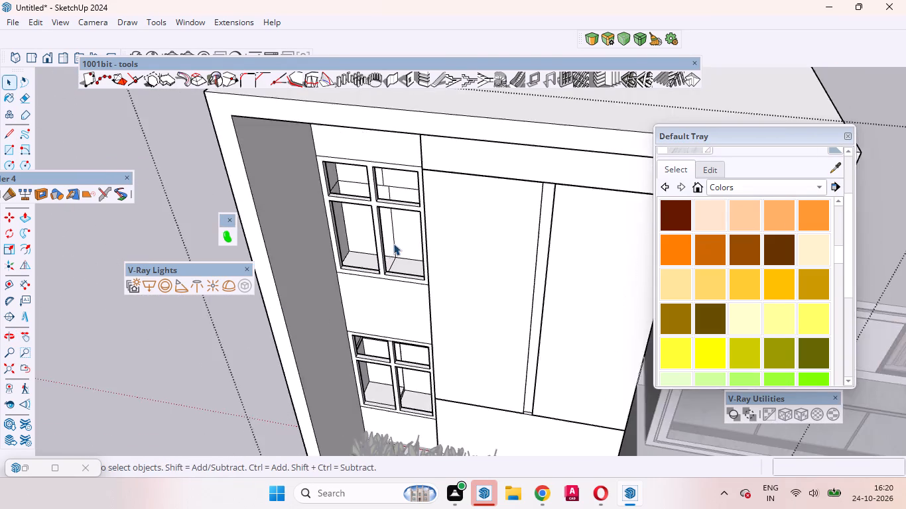
{"action": "scroll", "coordinate": [393, 243], "scroll_direction": "down", "scroll_amount": 10}
{"action": "middle_click_drag", "start_coordinate": [418, 285], "coordinate": [470, 170]}
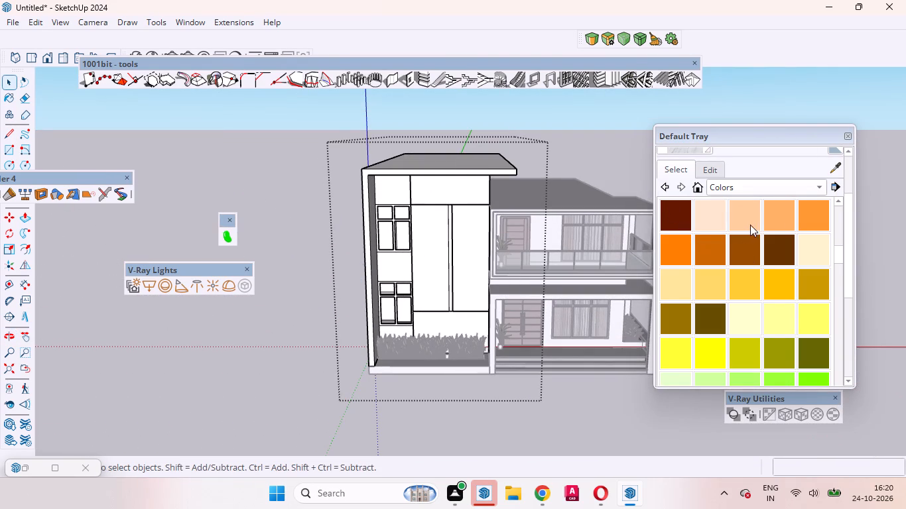
{"action": "scroll", "coordinate": [753, 293], "scroll_direction": "down", "scroll_amount": 9}
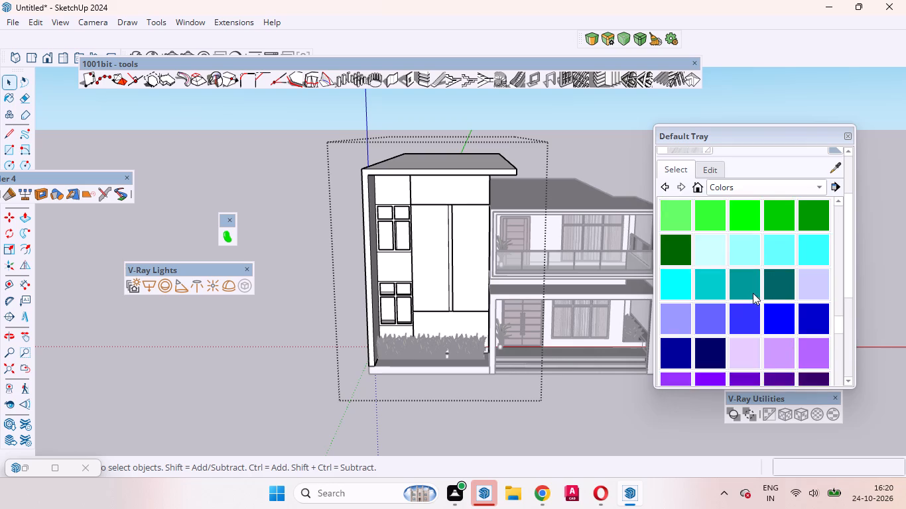
{"action": "scroll", "coordinate": [753, 293], "scroll_direction": "down", "scroll_amount": 7}
{"action": "left_click", "coordinate": [677, 284]}
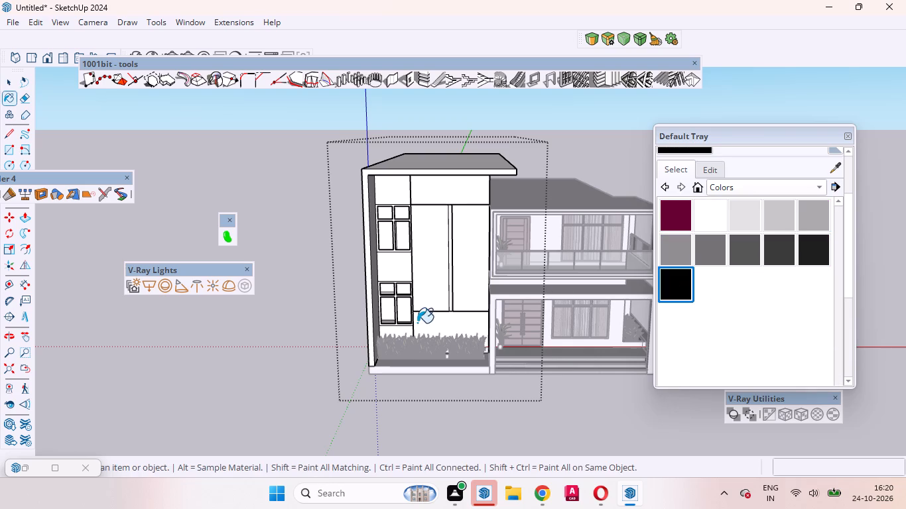
{"action": "scroll", "coordinate": [399, 301], "scroll_direction": "up", "scroll_amount": 19}
{"action": "left_click", "coordinate": [387, 301]}
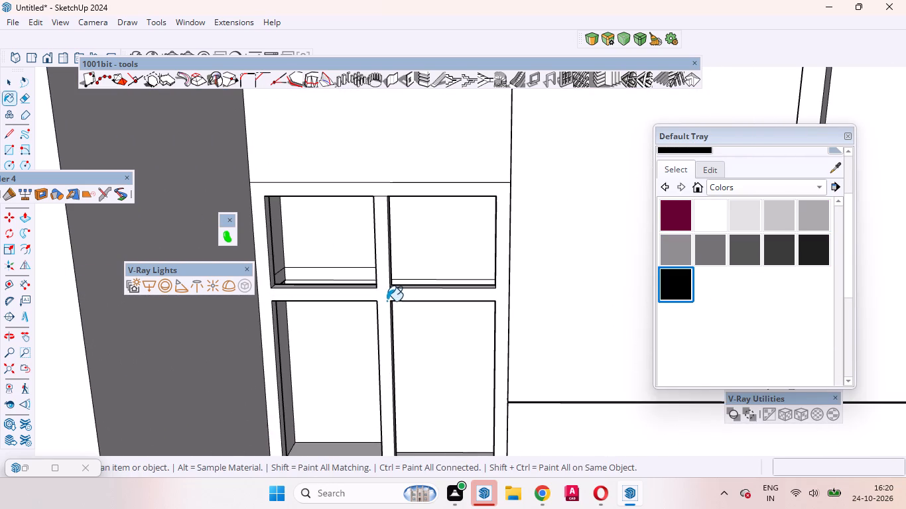
Paint the crossbar's top face in the lower window's upper-left pane and the left jamb's inner frame faces black.
{"action": "scroll", "coordinate": [256, 258], "scroll_direction": "up", "scroll_amount": 6}
{"action": "middle_click_drag", "start_coordinate": [307, 325], "coordinate": [258, 435]}
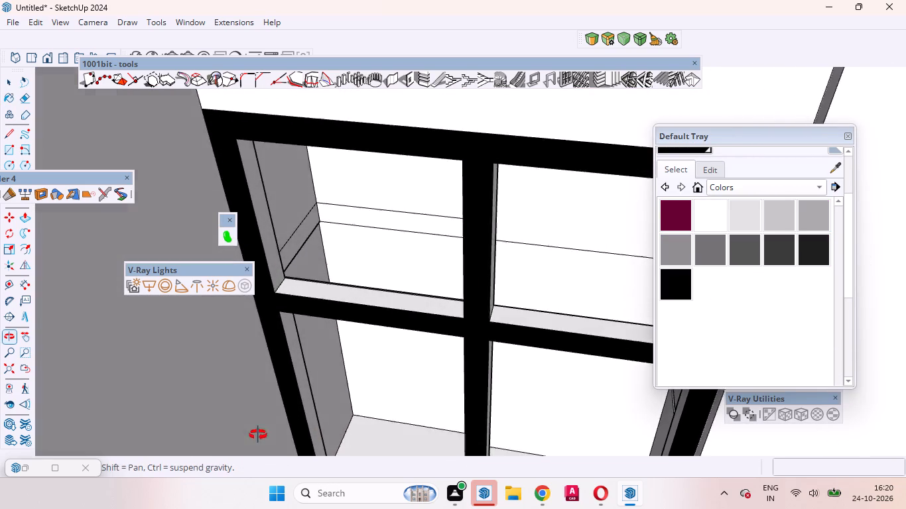
{"action": "middle_click_drag", "start_coordinate": [258, 435], "coordinate": [254, 447]}
{"action": "scroll", "coordinate": [317, 303], "scroll_direction": "up", "scroll_amount": 5}
{"action": "left_click", "coordinate": [314, 275]}
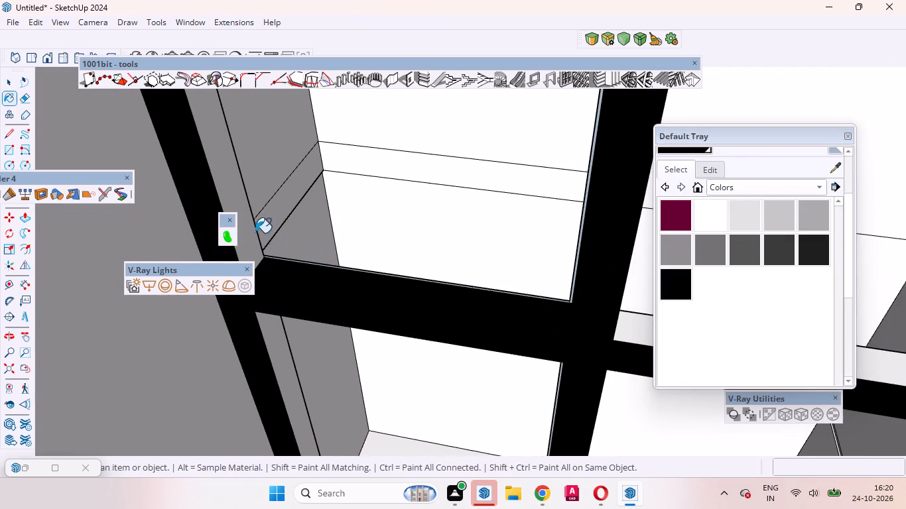
{"action": "left_click", "coordinate": [226, 184]}
{"action": "scroll", "coordinate": [410, 186], "scroll_direction": "down", "scroll_amount": 7}
{"action": "scroll", "coordinate": [367, 303], "scroll_direction": "up", "scroll_amount": 6}
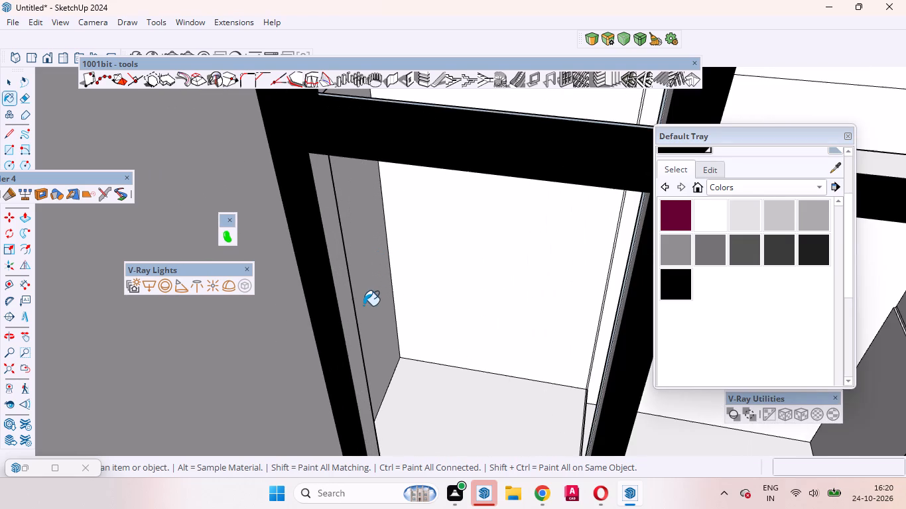
{"action": "left_click", "coordinate": [342, 280]}
Paint the frame's inner bottom faces black in both lower panes of the lower window.
{"action": "scroll", "coordinate": [418, 163], "scroll_direction": "down", "scroll_amount": 8}
{"action": "scroll", "coordinate": [434, 394], "scroll_direction": "up", "scroll_amount": 5}
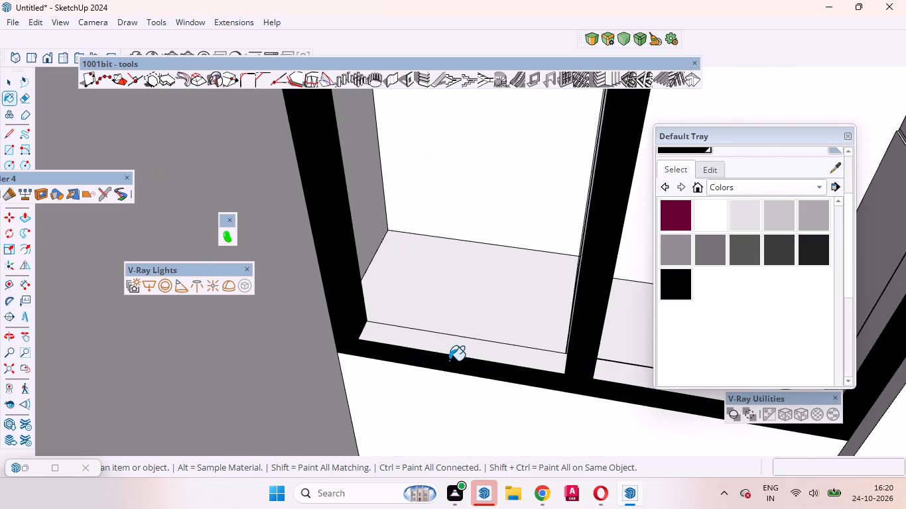
{"action": "left_click", "coordinate": [454, 344]}
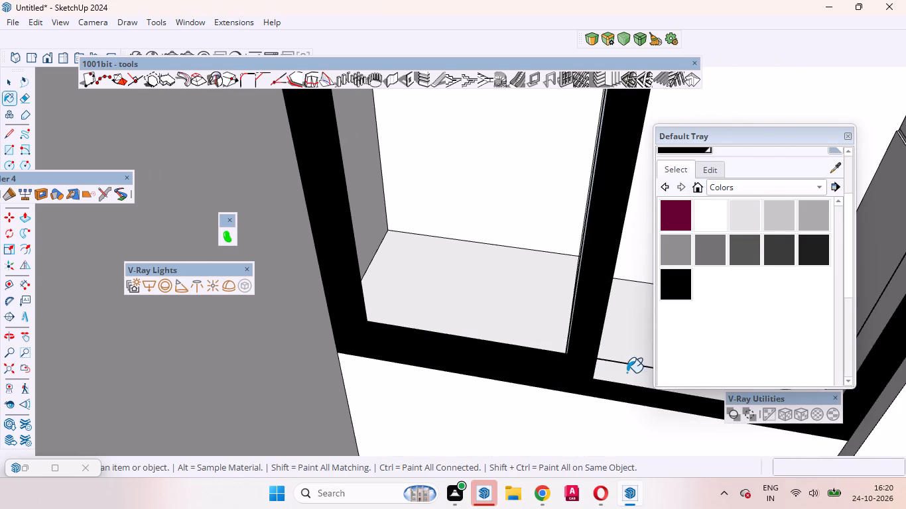
{"action": "left_click", "coordinate": [623, 374]}
Paint the mullion's right side faces and the crossbar's top face in the upper-right pane of the lower window black.
{"action": "scroll", "coordinate": [385, 355], "scroll_direction": "down", "scroll_amount": 8}
{"action": "scroll", "coordinate": [451, 302], "scroll_direction": "up", "scroll_amount": 5}
{"action": "middle_click_drag", "start_coordinate": [499, 306], "coordinate": [444, 302]}
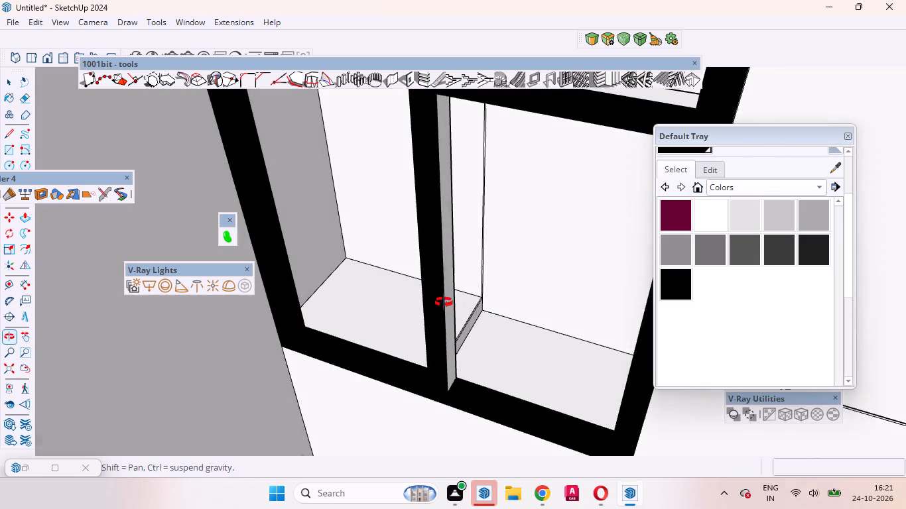
{"action": "middle_click_drag", "start_coordinate": [444, 302], "coordinate": [442, 302]}
{"action": "scroll", "coordinate": [442, 296], "scroll_direction": "up", "scroll_amount": 1}
{"action": "left_click", "coordinate": [440, 264]}
{"action": "scroll", "coordinate": [511, 378], "scroll_direction": "down", "scroll_amount": 7}
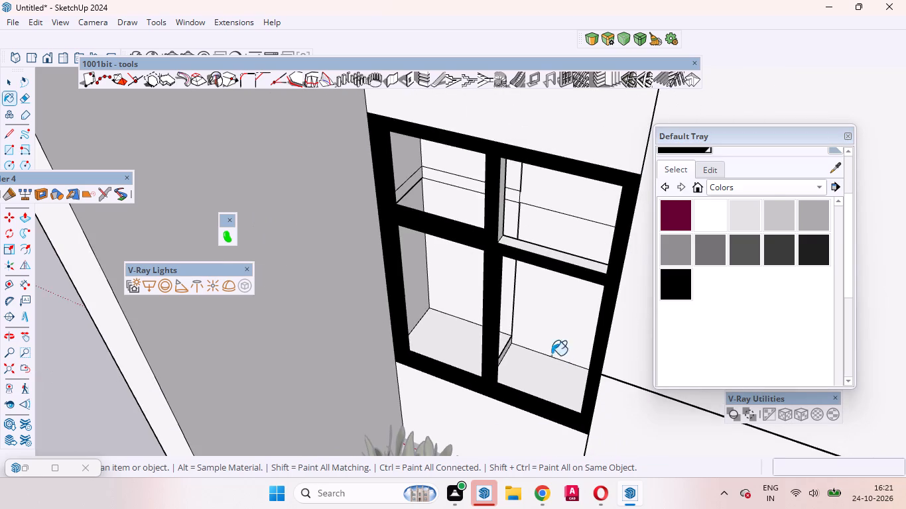
{"action": "scroll", "coordinate": [521, 231], "scroll_direction": "up", "scroll_amount": 9}
{"action": "left_click", "coordinate": [469, 204]}
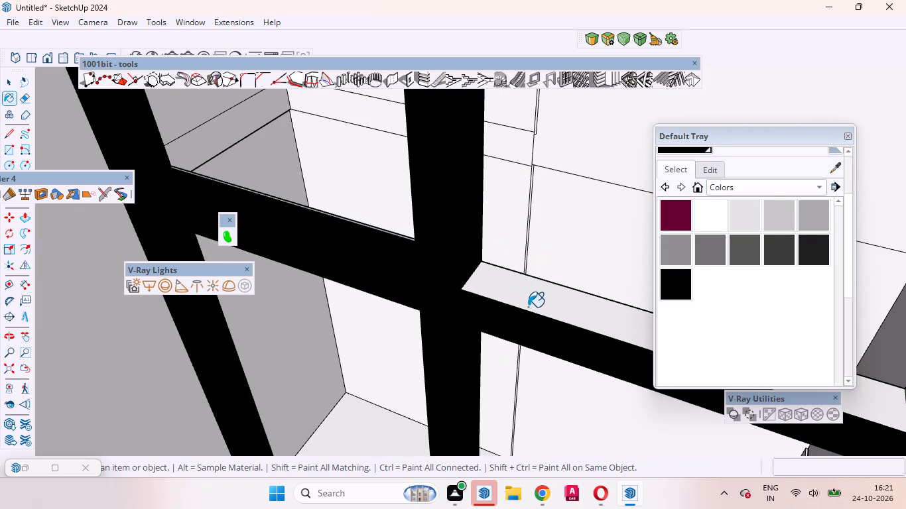
{"action": "left_click", "coordinate": [529, 294]}
{"action": "scroll", "coordinate": [444, 256], "scroll_direction": "down", "scroll_amount": 15}
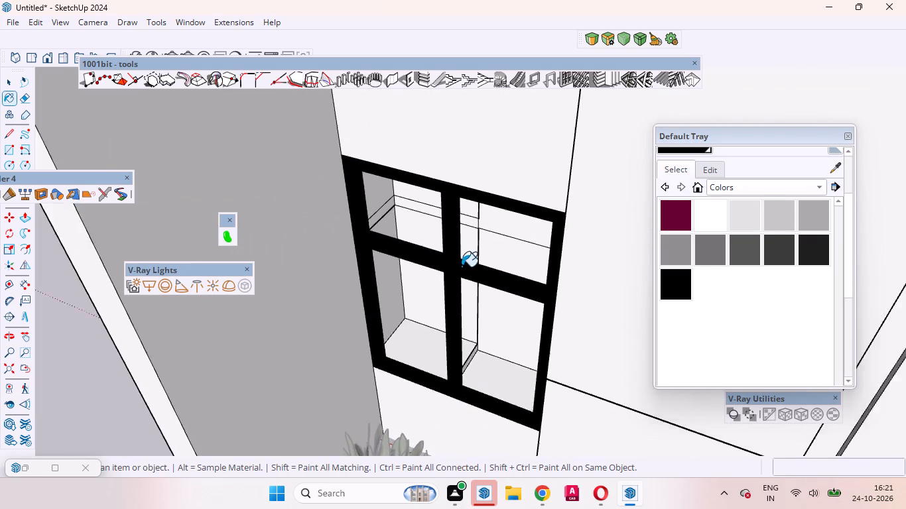
Paint the right jamb's inner frame faces and the mullion's left side faces on the lower window black.
{"action": "scroll", "coordinate": [462, 266], "scroll_direction": "down", "scroll_amount": 5}
{"action": "middle_click_drag", "start_coordinate": [489, 284], "coordinate": [692, 156]}
{"action": "scroll", "coordinate": [596, 178], "scroll_direction": "up", "scroll_amount": 2}
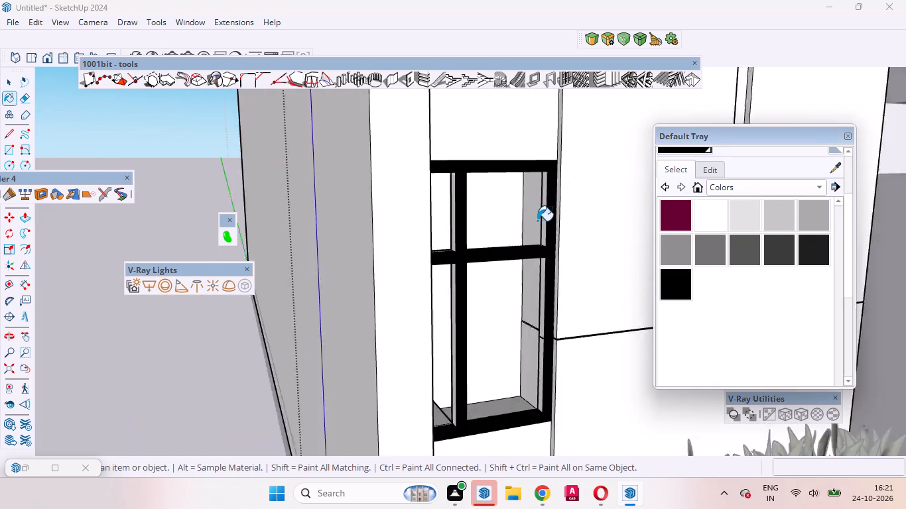
{"action": "scroll", "coordinate": [537, 221], "scroll_direction": "up", "scroll_amount": 7}
{"action": "middle_click_drag", "start_coordinate": [559, 236], "coordinate": [576, 242]}
{"action": "scroll", "coordinate": [572, 225], "scroll_direction": "up", "scroll_amount": 4}
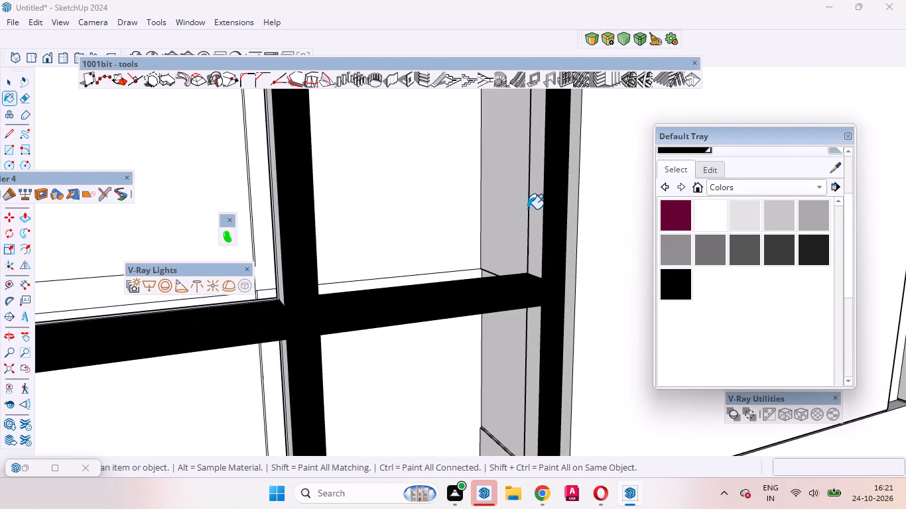
{"action": "left_click", "coordinate": [539, 209]}
{"action": "left_click", "coordinate": [538, 325]}
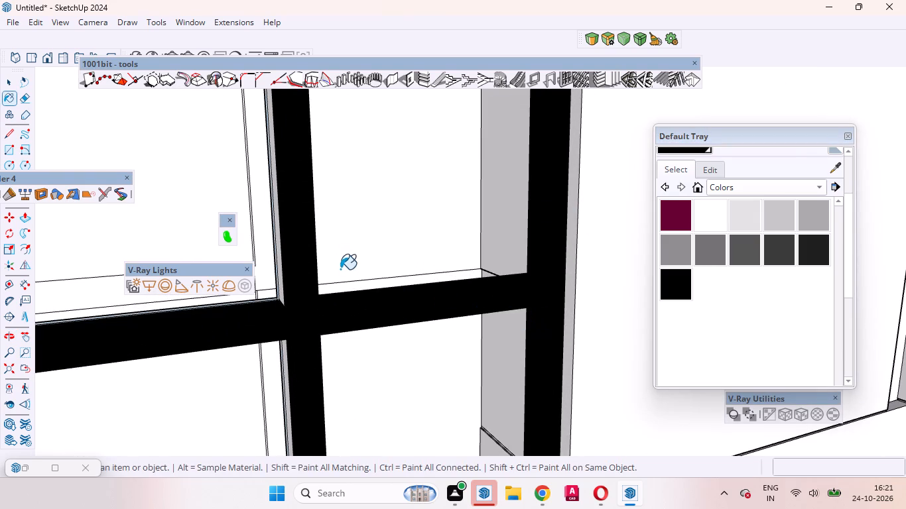
{"action": "middle_click_drag", "start_coordinate": [300, 207], "coordinate": [342, 205]}
{"action": "left_click", "coordinate": [266, 216]}
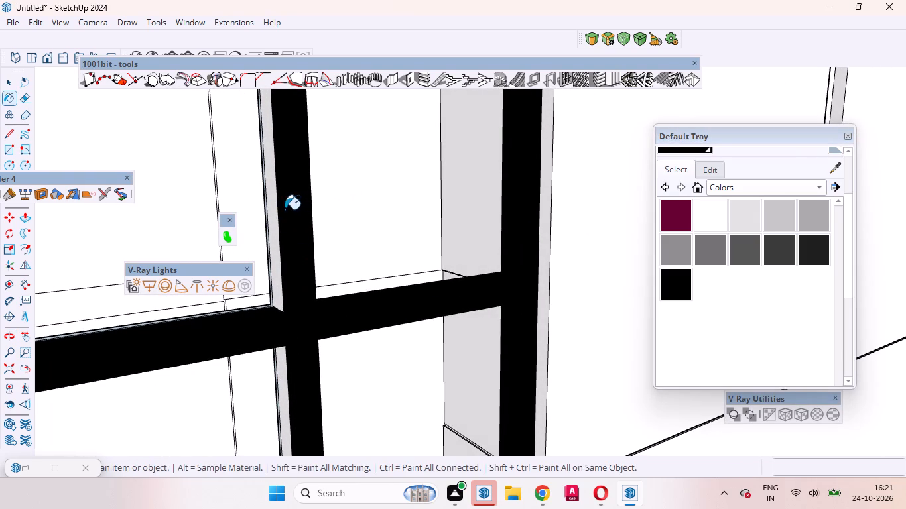
{"action": "left_click", "coordinate": [271, 209]}
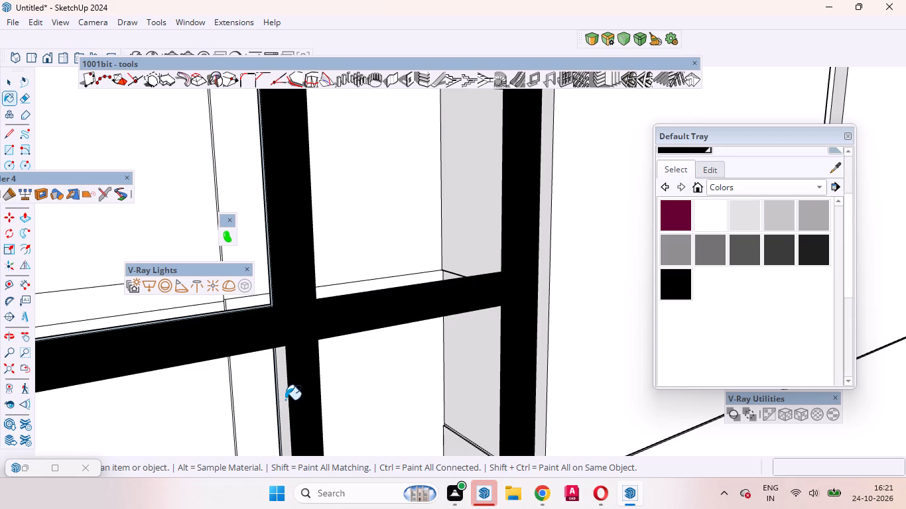
{"action": "left_click", "coordinate": [284, 400]}
Paint the front face of the upper window's frame black.
{"action": "middle_click_drag", "start_coordinate": [376, 247], "coordinate": [267, 343]}
{"action": "scroll", "coordinate": [240, 213], "scroll_direction": "up", "scroll_amount": 8}
{"action": "middle_click_drag", "start_coordinate": [364, 221], "coordinate": [440, 184]}
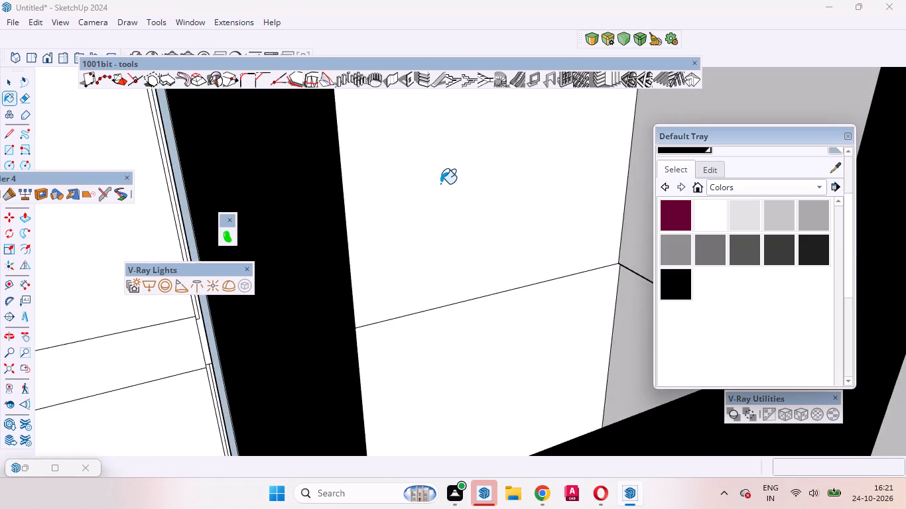
{"action": "scroll", "coordinate": [441, 184], "scroll_direction": "down", "scroll_amount": 20}
{"action": "scroll", "coordinate": [441, 184], "scroll_direction": "down", "scroll_amount": 3}
{"action": "middle_click_drag", "start_coordinate": [402, 262], "coordinate": [357, 261]}
{"action": "scroll", "coordinate": [360, 259], "scroll_direction": "down", "scroll_amount": 14}
{"action": "scroll", "coordinate": [367, 184], "scroll_direction": "up", "scroll_amount": 11}
{"action": "middle_click_drag", "start_coordinate": [326, 324], "coordinate": [260, 312]}
{"action": "scroll", "coordinate": [290, 326], "scroll_direction": "up", "scroll_amount": 1}
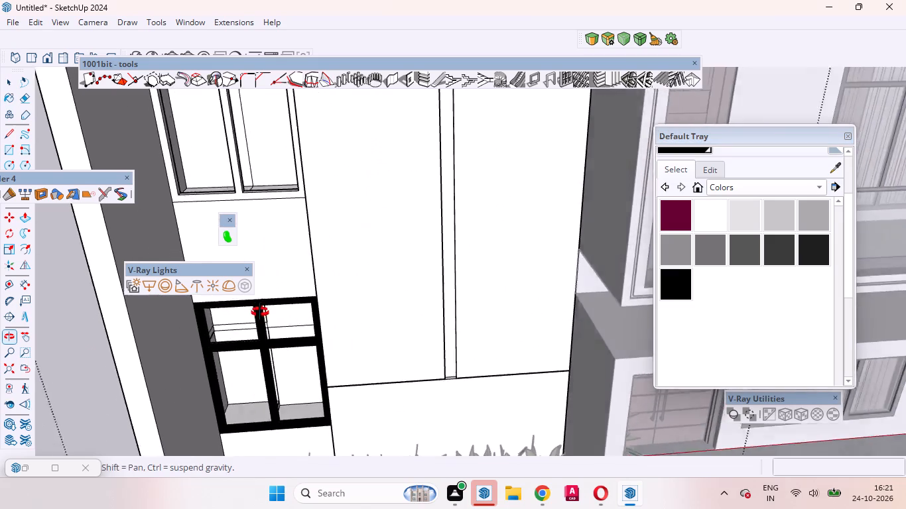
{"action": "middle_click_drag", "start_coordinate": [260, 312], "coordinate": [279, 352]}
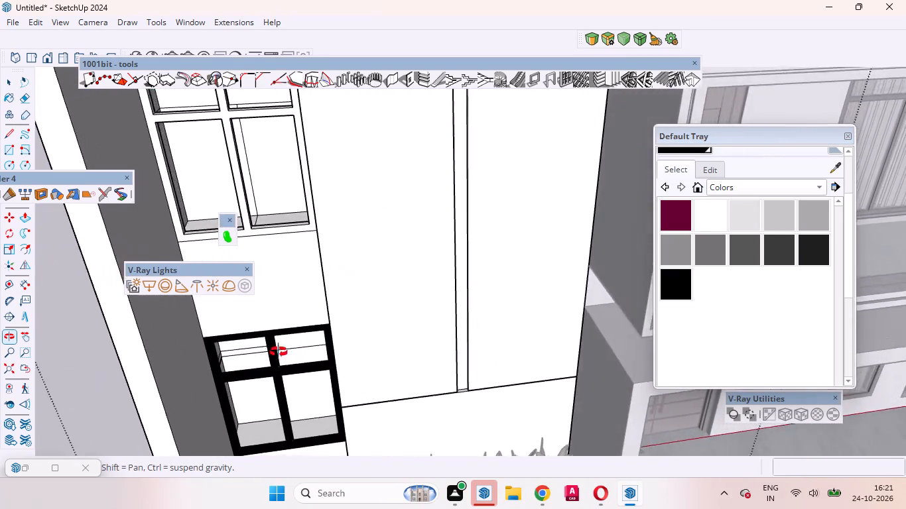
{"action": "middle_click_drag", "start_coordinate": [279, 352], "coordinate": [277, 335]}
{"action": "scroll", "coordinate": [383, 311], "scroll_direction": "down", "scroll_amount": 9}
{"action": "scroll", "coordinate": [348, 272], "scroll_direction": "up", "scroll_amount": 2}
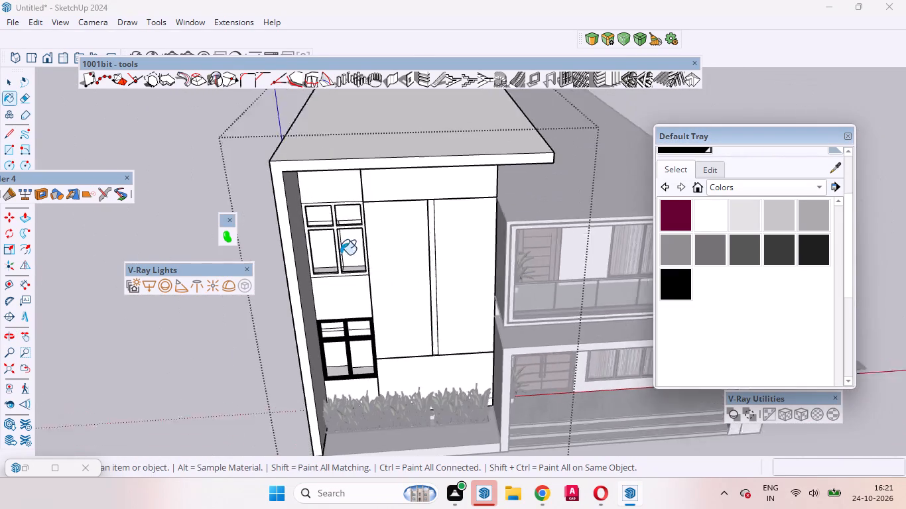
{"action": "scroll", "coordinate": [340, 254], "scroll_direction": "up", "scroll_amount": 17}
{"action": "left_click", "coordinate": [352, 211]}
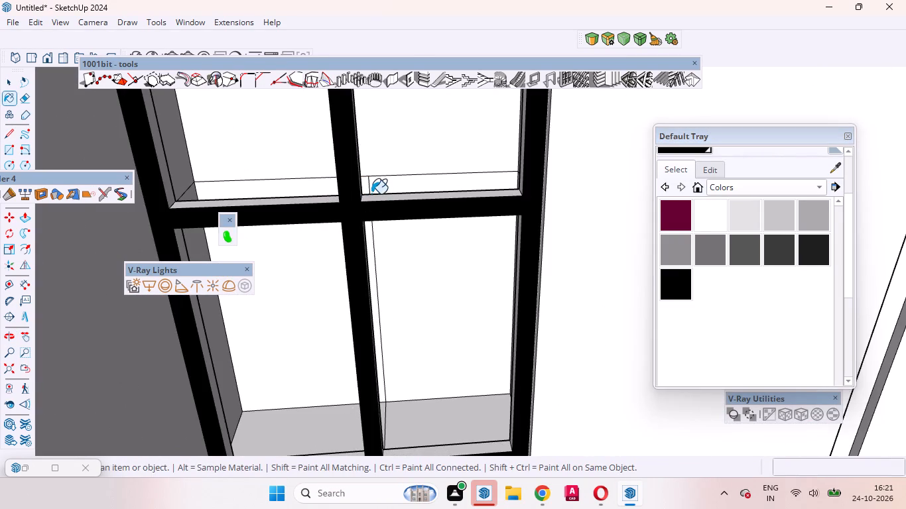
Paint the top faces of the upper window's crossbar black on both sides of the mullion.
{"action": "scroll", "coordinate": [371, 194], "scroll_direction": "up", "scroll_amount": 5}
{"action": "left_click", "coordinate": [371, 200]}
{"action": "left_click", "coordinate": [293, 202]}
In the upper window's lower panes, paint the mullion's right side, the inner bottom faces and the left jamb's frame face black.
{"action": "middle_click_drag", "start_coordinate": [334, 196], "coordinate": [320, 201]}
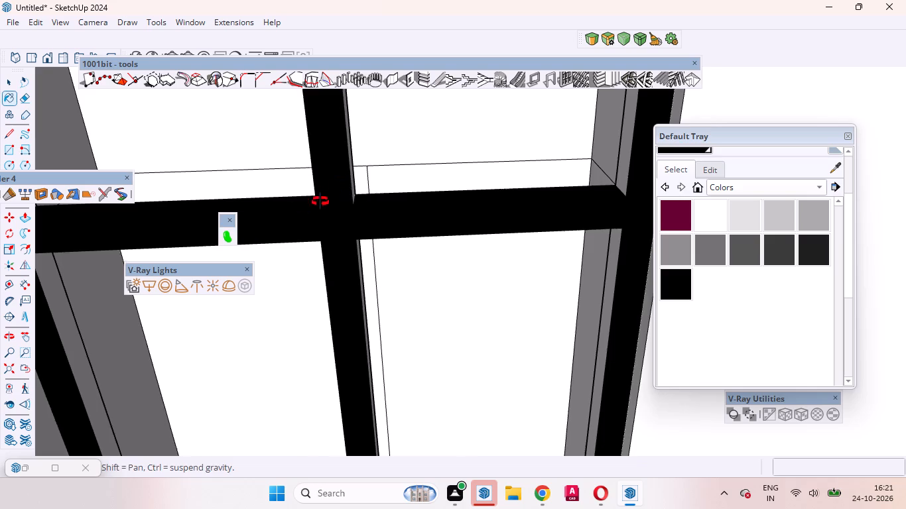
{"action": "middle_click_drag", "start_coordinate": [320, 201], "coordinate": [247, 208]}
{"action": "scroll", "coordinate": [328, 215], "scroll_direction": "down", "scroll_amount": 8}
{"action": "scroll", "coordinate": [428, 209], "scroll_direction": "down", "scroll_amount": 5}
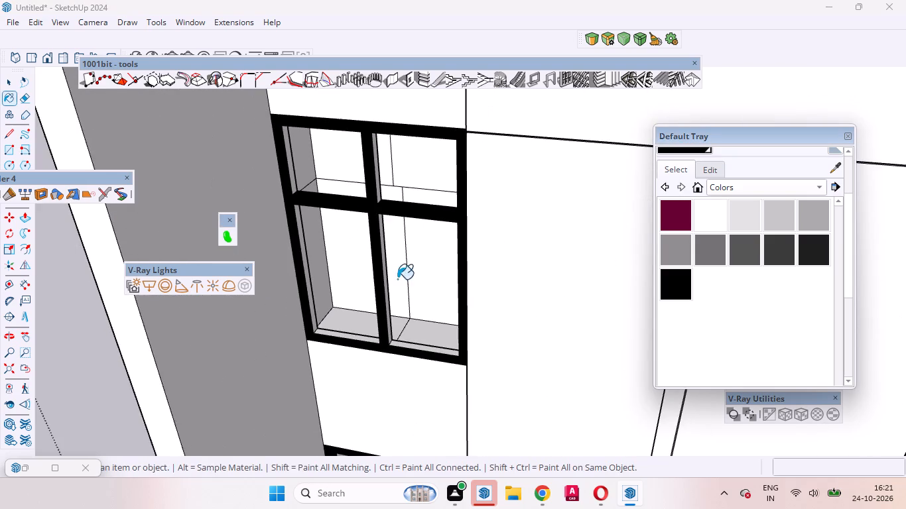
{"action": "scroll", "coordinate": [385, 313], "scroll_direction": "up", "scroll_amount": 9}
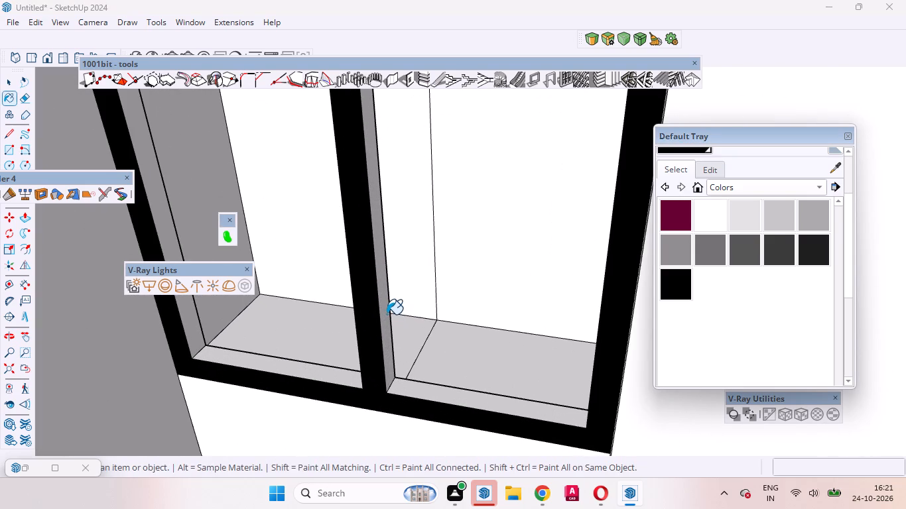
{"action": "left_click", "coordinate": [387, 314]}
{"action": "left_click", "coordinate": [423, 390]}
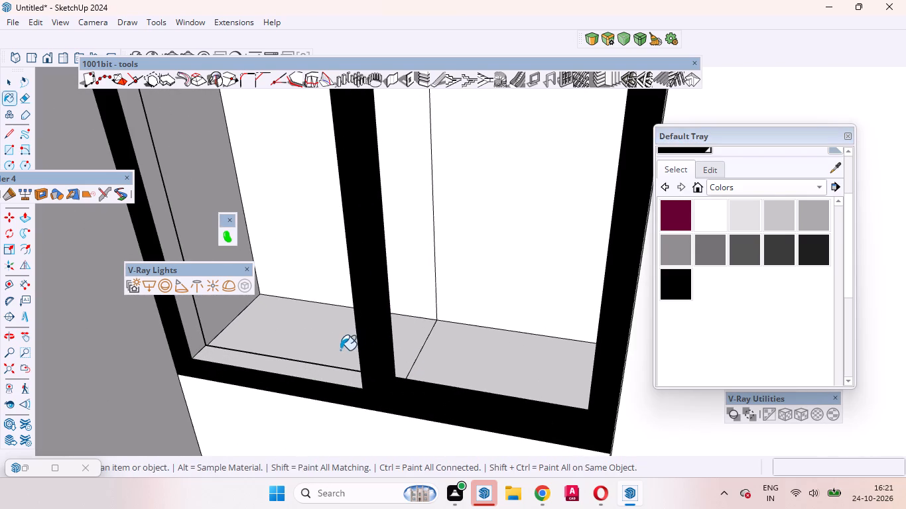
{"action": "left_click", "coordinate": [334, 374]}
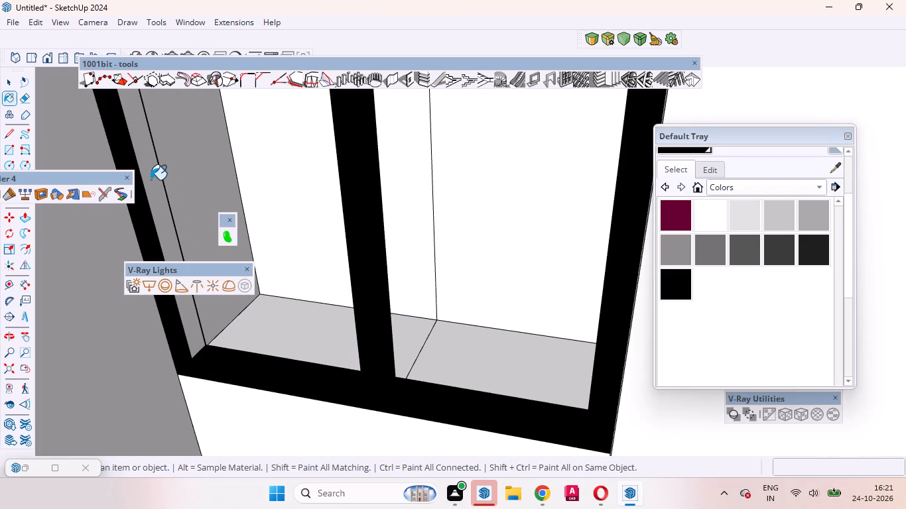
{"action": "left_click", "coordinate": [151, 180]}
In the upper window's upper panes, paint the mullion's right side and the left jamb's inner frame face black.
{"action": "scroll", "coordinate": [337, 366], "scroll_direction": "down", "scroll_amount": 10}
{"action": "scroll", "coordinate": [388, 196], "scroll_direction": "up", "scroll_amount": 8}
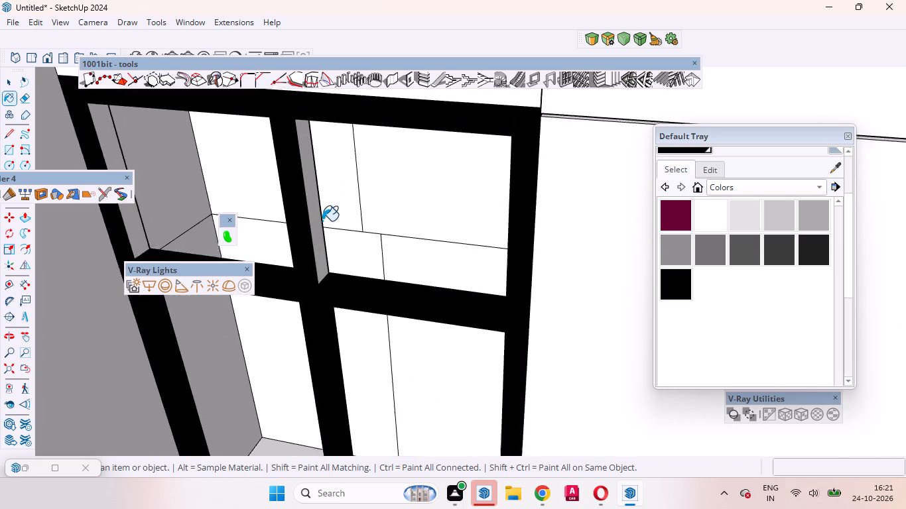
{"action": "scroll", "coordinate": [322, 221], "scroll_direction": "up", "scroll_amount": 1}
{"action": "left_click", "coordinate": [317, 217]}
{"action": "scroll", "coordinate": [387, 256], "scroll_direction": "down", "scroll_amount": 10}
{"action": "scroll", "coordinate": [319, 251], "scroll_direction": "up", "scroll_amount": 5}
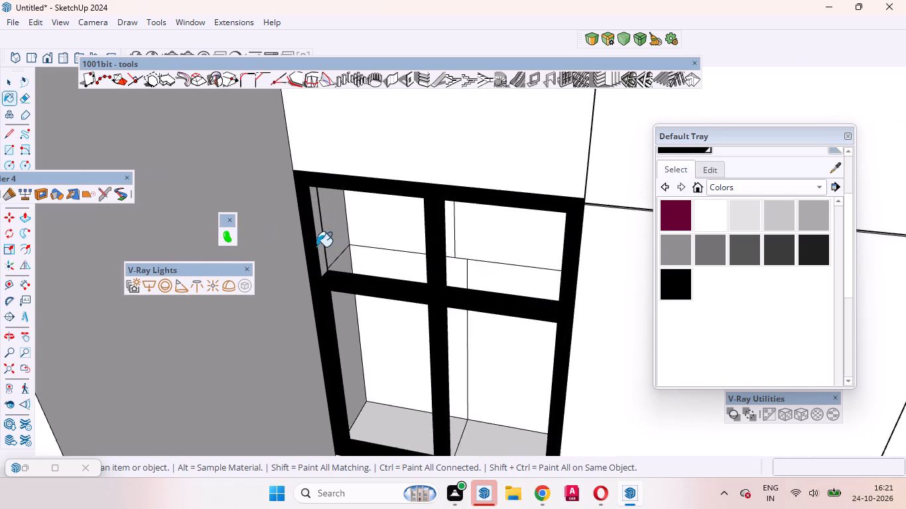
{"action": "scroll", "coordinate": [316, 247], "scroll_direction": "up", "scroll_amount": 4}
{"action": "left_click", "coordinate": [316, 212]}
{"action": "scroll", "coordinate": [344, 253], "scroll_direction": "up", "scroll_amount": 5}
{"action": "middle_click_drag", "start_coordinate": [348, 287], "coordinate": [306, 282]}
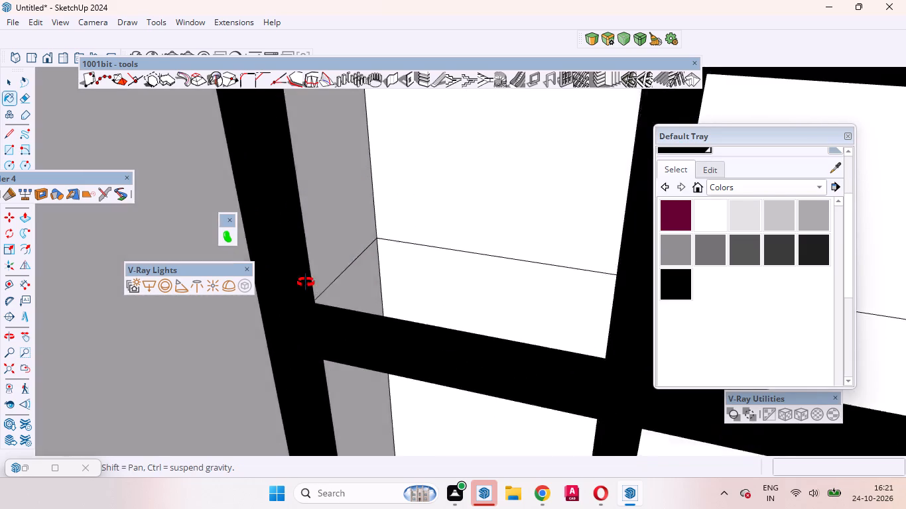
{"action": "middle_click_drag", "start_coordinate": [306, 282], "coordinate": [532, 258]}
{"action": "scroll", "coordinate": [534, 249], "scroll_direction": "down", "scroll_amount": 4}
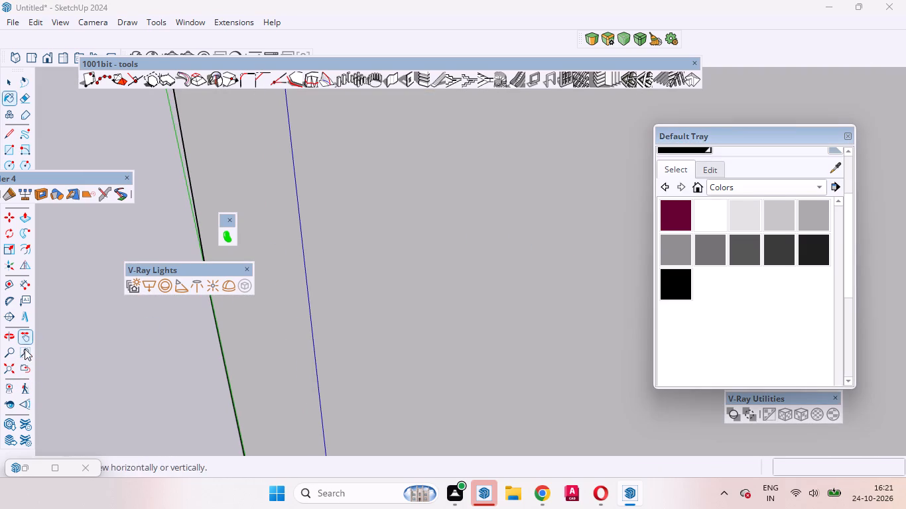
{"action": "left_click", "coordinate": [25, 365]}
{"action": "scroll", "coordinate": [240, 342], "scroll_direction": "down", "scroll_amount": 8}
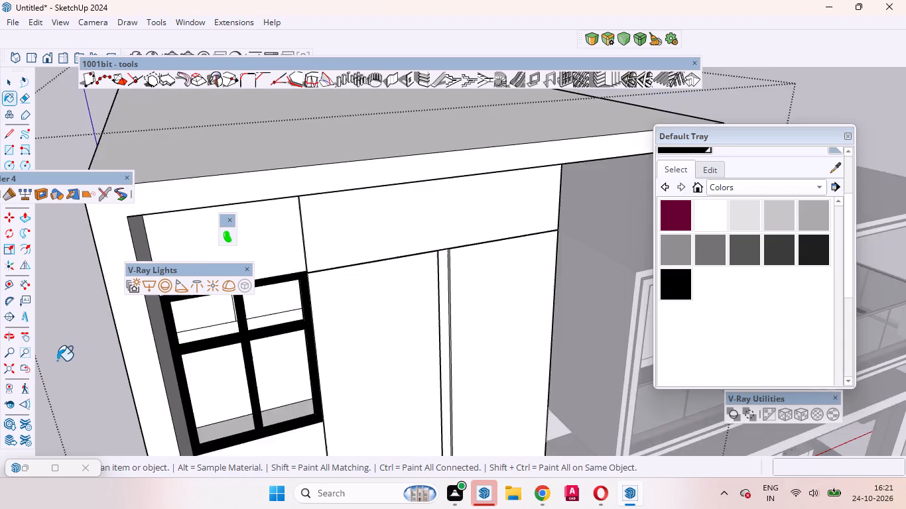
In the upper window's upper and lower panes, paint the right jamb's inner frame faces and the mullion's left side black.
{"action": "scroll", "coordinate": [57, 361], "scroll_direction": "down", "scroll_amount": 5}
{"action": "scroll", "coordinate": [294, 339], "scroll_direction": "up", "scroll_amount": 5}
{"action": "middle_click_drag", "start_coordinate": [244, 374], "coordinate": [351, 340]}
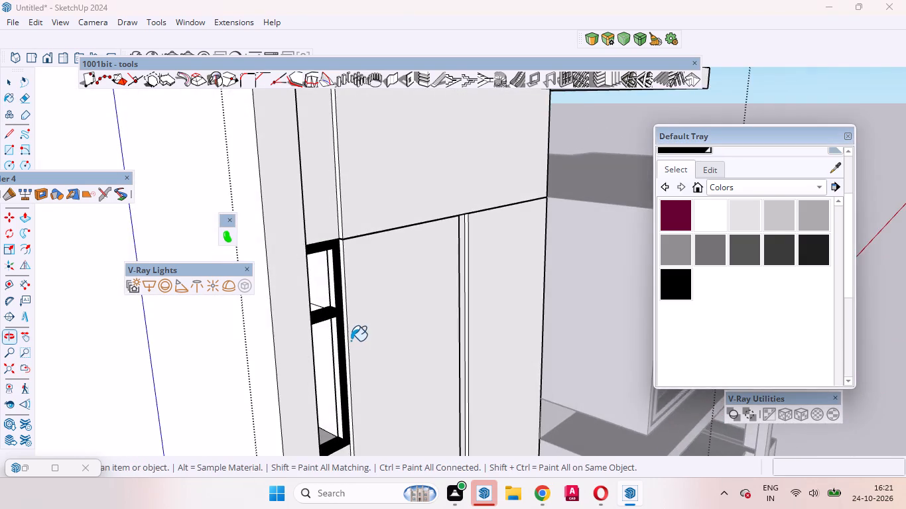
{"action": "scroll", "coordinate": [351, 338], "scroll_direction": "up", "scroll_amount": 8}
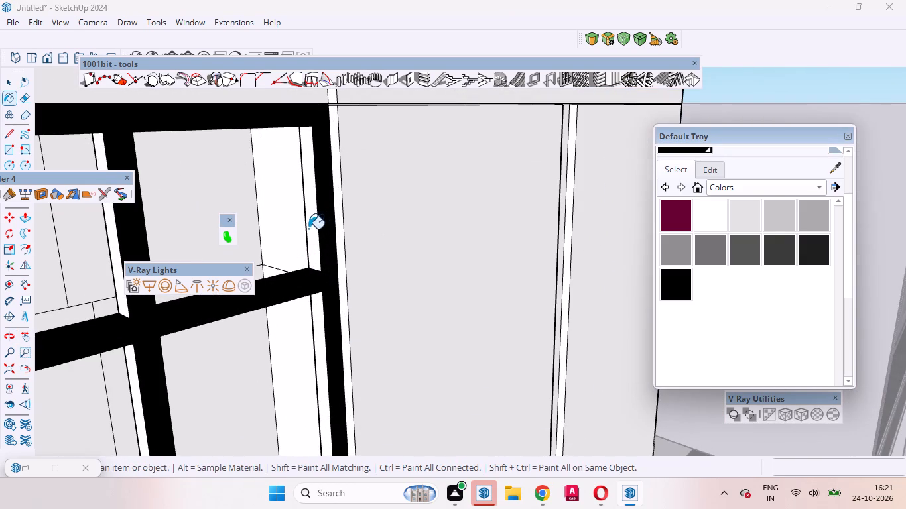
{"action": "left_click", "coordinate": [308, 229]}
{"action": "left_click", "coordinate": [318, 328]}
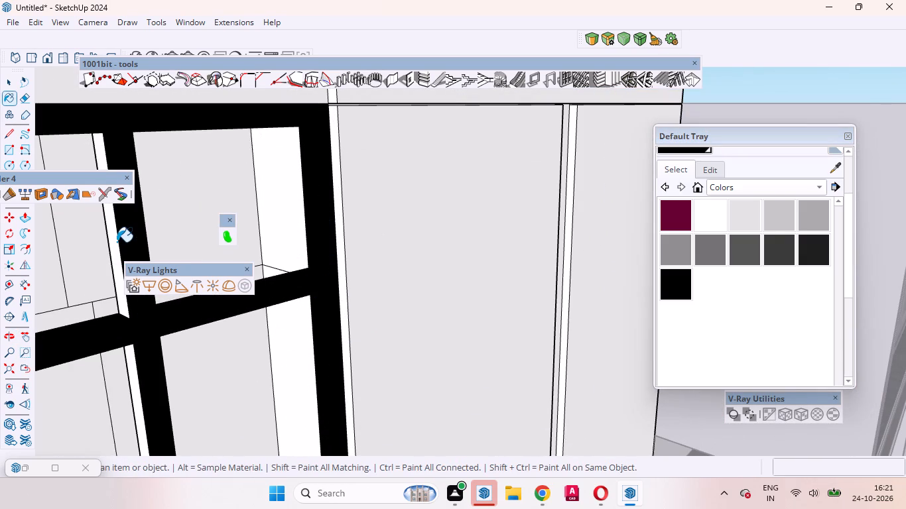
{"action": "left_click", "coordinate": [113, 244]}
{"action": "left_click", "coordinate": [133, 372]}
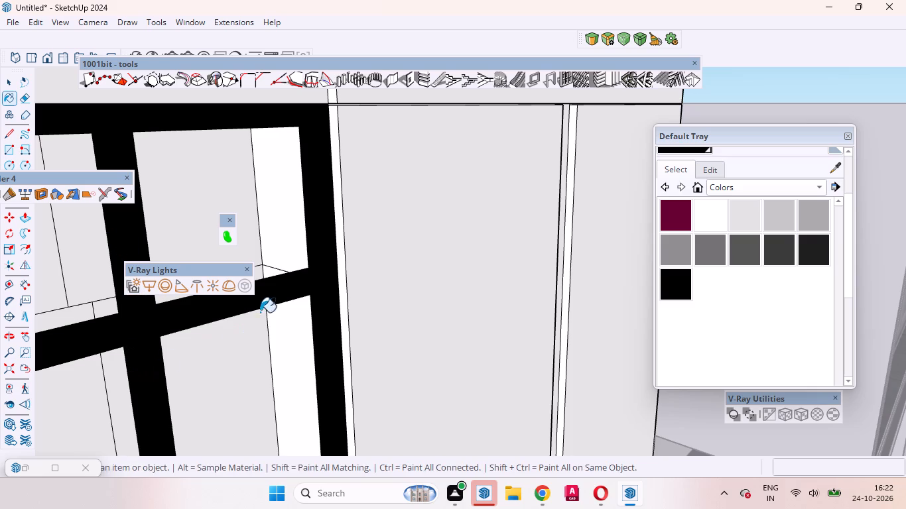
In the upper window's right-hand panes, paint the undersides of the top frame and the crossbar black.
{"action": "middle_click_drag", "start_coordinate": [275, 304], "coordinate": [256, 266]}
{"action": "scroll", "coordinate": [466, 296], "scroll_direction": "down", "scroll_amount": 7}
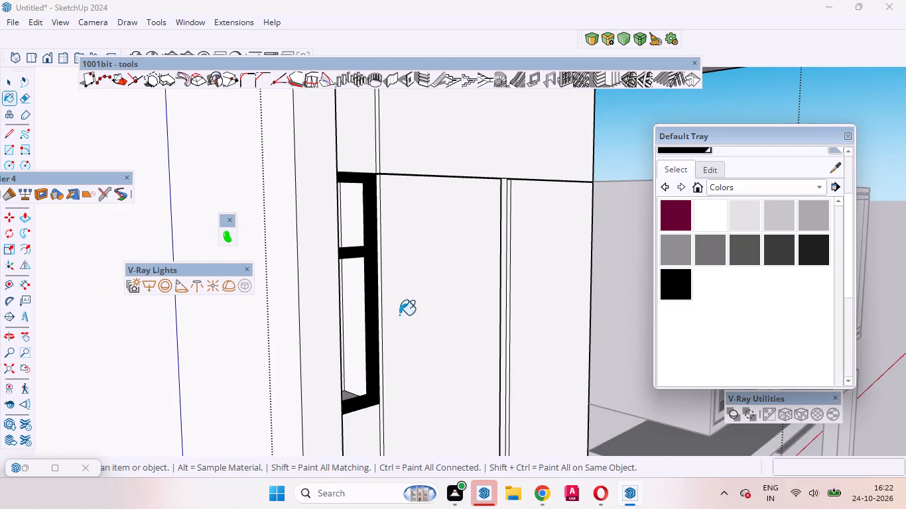
{"action": "middle_click_drag", "start_coordinate": [393, 315], "coordinate": [347, 237]}
{"action": "scroll", "coordinate": [347, 237], "scroll_direction": "up", "scroll_amount": 1}
{"action": "scroll", "coordinate": [348, 355], "scroll_direction": "down", "scroll_amount": 8}
{"action": "scroll", "coordinate": [324, 198], "scroll_direction": "up", "scroll_amount": 10}
{"action": "middle_click_drag", "start_coordinate": [304, 249], "coordinate": [292, 204]}
{"action": "scroll", "coordinate": [298, 138], "scroll_direction": "up", "scroll_amount": 7}
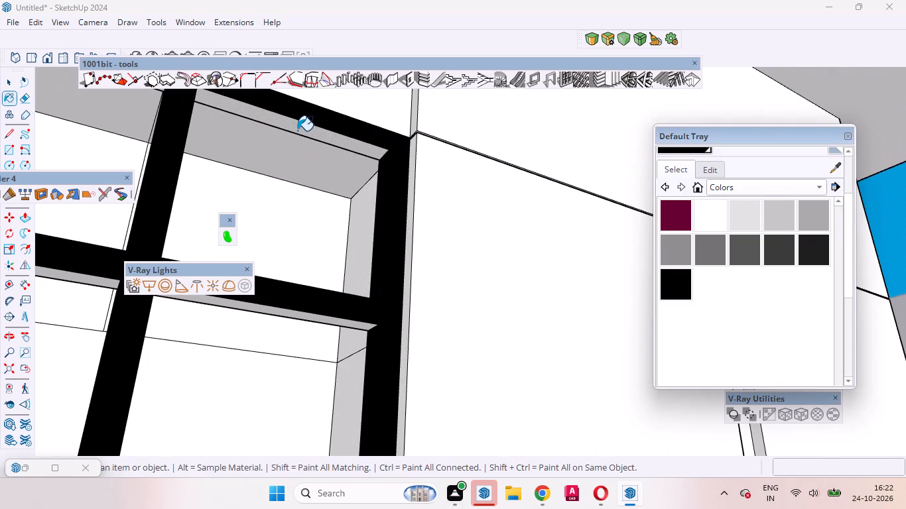
{"action": "left_click", "coordinate": [297, 131]}
{"action": "scroll", "coordinate": [365, 215], "scroll_direction": "down", "scroll_amount": 8}
{"action": "scroll", "coordinate": [366, 267], "scroll_direction": "up", "scroll_amount": 4}
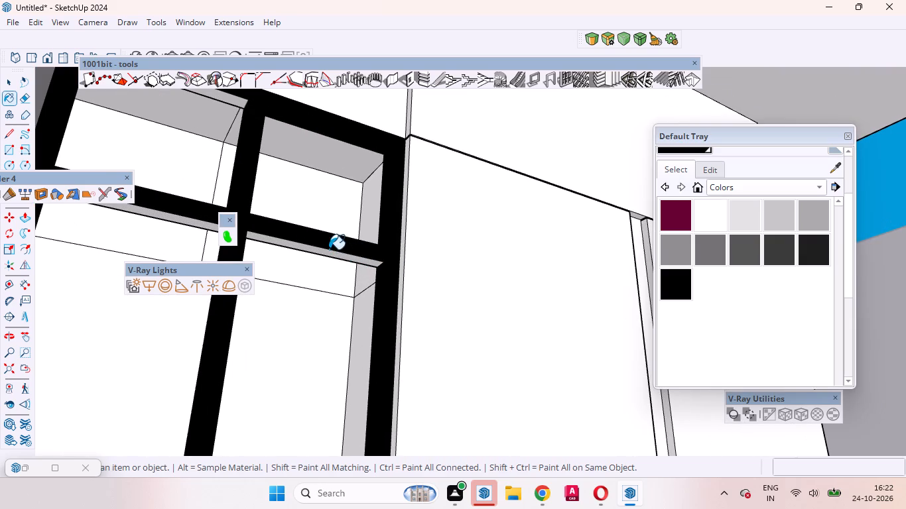
{"action": "left_click", "coordinate": [320, 254]}
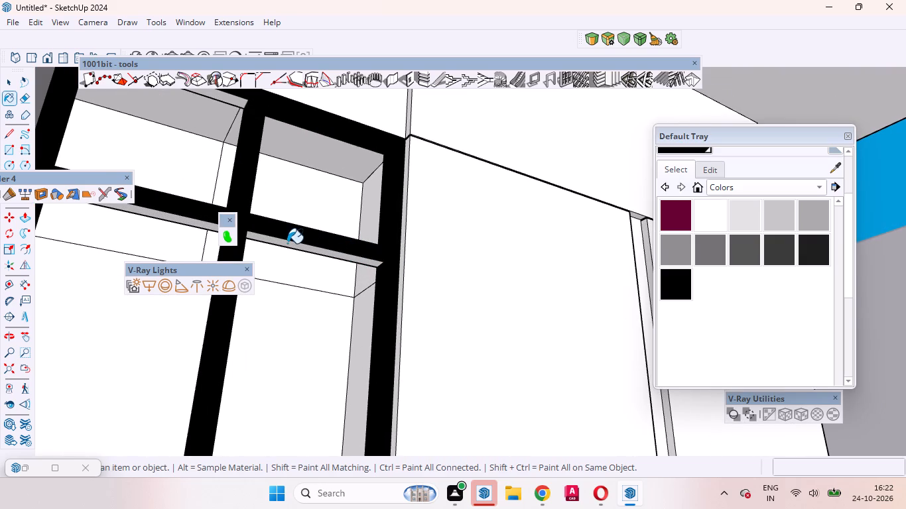
{"action": "scroll", "coordinate": [287, 243], "scroll_direction": "up", "scroll_amount": 11}
{"action": "left_click", "coordinate": [287, 251]}
{"action": "scroll", "coordinate": [393, 231], "scroll_direction": "down", "scroll_amount": 8}
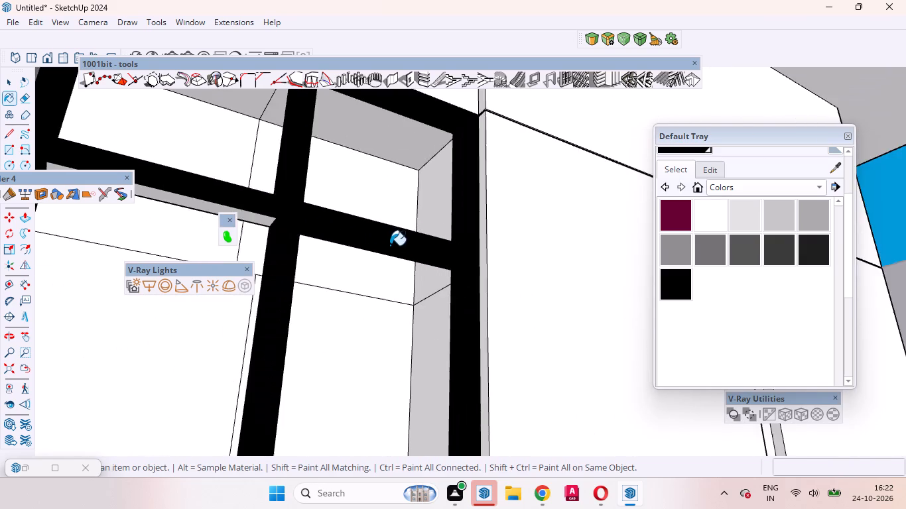
In the upper window's left-hand panes, paint the undersides of the top frame and the crossbar black.
{"action": "scroll", "coordinate": [390, 245], "scroll_direction": "down", "scroll_amount": 6}
{"action": "middle_click_drag", "start_coordinate": [408, 263], "coordinate": [356, 270]}
{"action": "scroll", "coordinate": [356, 270], "scroll_direction": "up", "scroll_amount": 1}
{"action": "scroll", "coordinate": [410, 264], "scroll_direction": "down", "scroll_amount": 7}
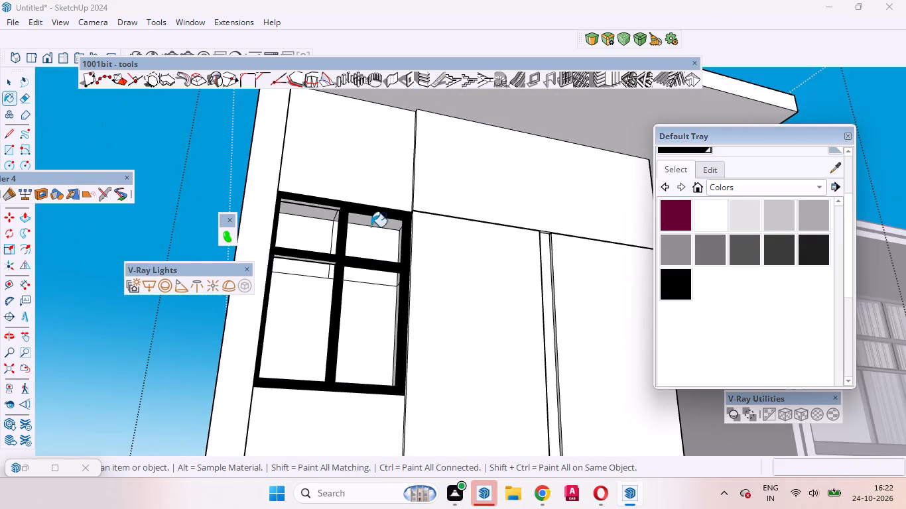
{"action": "scroll", "coordinate": [336, 217], "scroll_direction": "up", "scroll_amount": 17}
{"action": "left_click", "coordinate": [302, 201]}
{"action": "scroll", "coordinate": [346, 172], "scroll_direction": "down", "scroll_amount": 2}
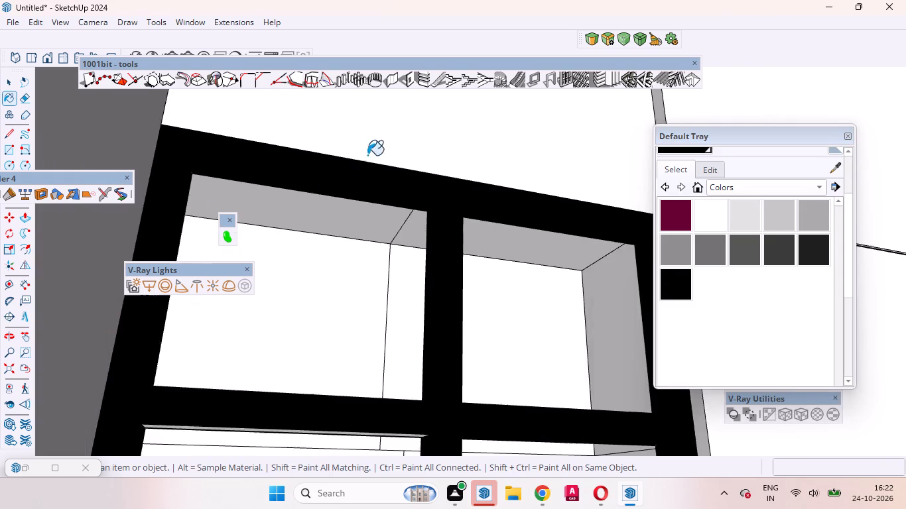
{"action": "scroll", "coordinate": [367, 155], "scroll_direction": "down", "scroll_amount": 6}
{"action": "scroll", "coordinate": [314, 337], "scroll_direction": "up", "scroll_amount": 8}
{"action": "left_click", "coordinate": [312, 308]}
{"action": "scroll", "coordinate": [350, 297], "scroll_direction": "down", "scroll_amount": 2}
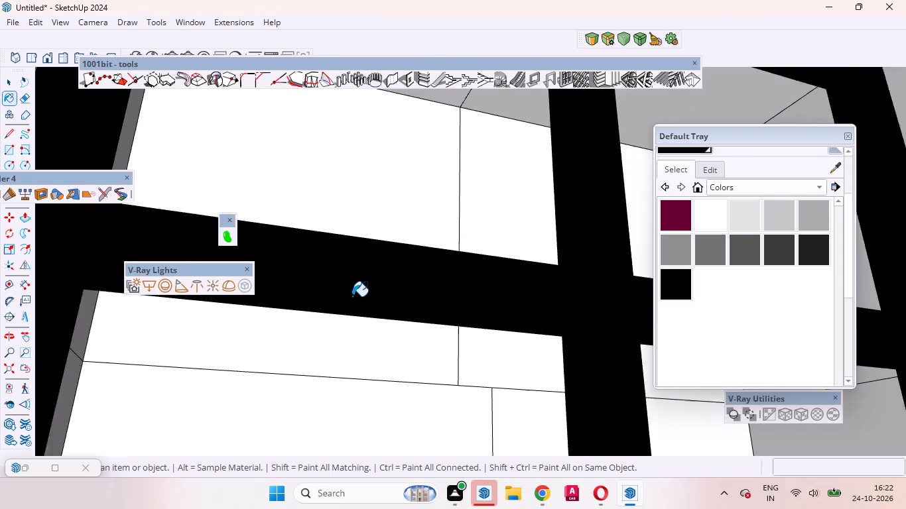
{"action": "scroll", "coordinate": [352, 296], "scroll_direction": "down", "scroll_amount": 14}
{"action": "middle_click_drag", "start_coordinate": [391, 264], "coordinate": [290, 433]}
{"action": "scroll", "coordinate": [344, 332], "scroll_direction": "down", "scroll_amount": 4}
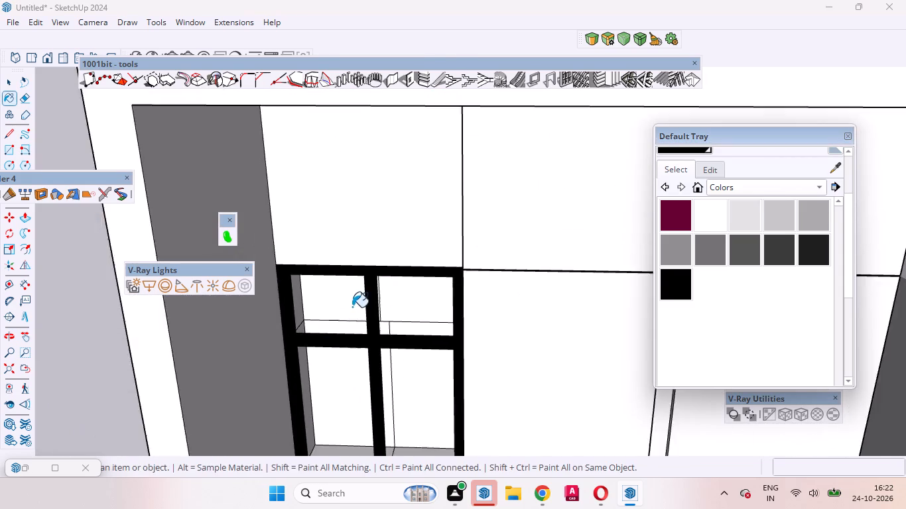
{"action": "scroll", "coordinate": [352, 307], "scroll_direction": "down", "scroll_amount": 10}
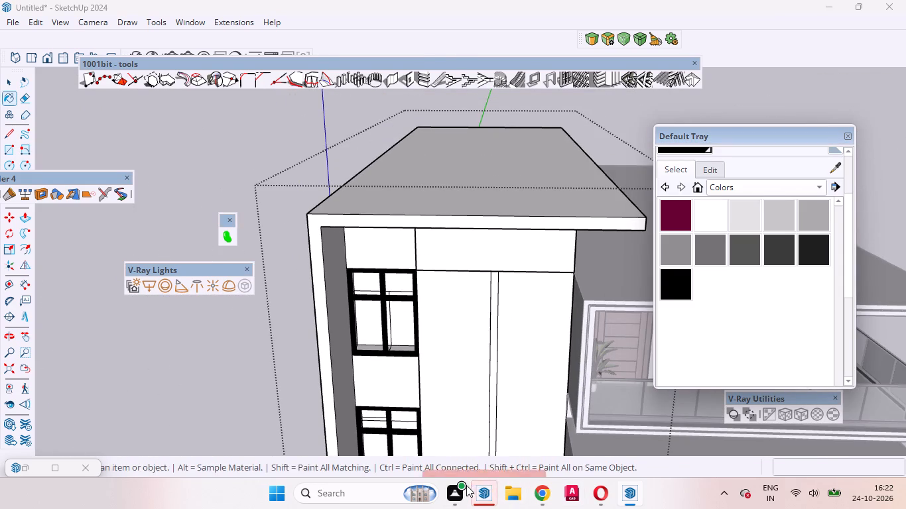
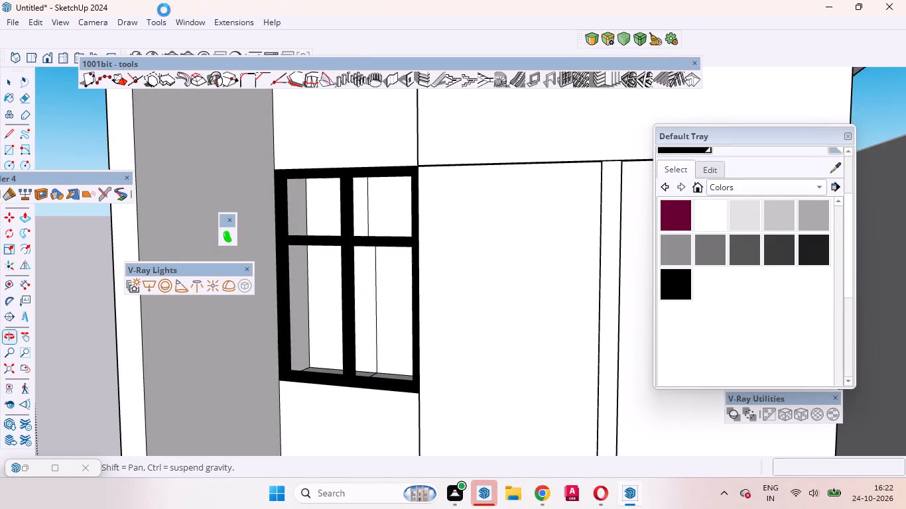
Delete the stray edge and leftover face behind the mullion in the lower window's upper panes.
{"action": "scroll", "coordinate": [373, 308], "scroll_direction": "down", "scroll_amount": 15}
{"action": "left_click", "coordinate": [7, 85]}
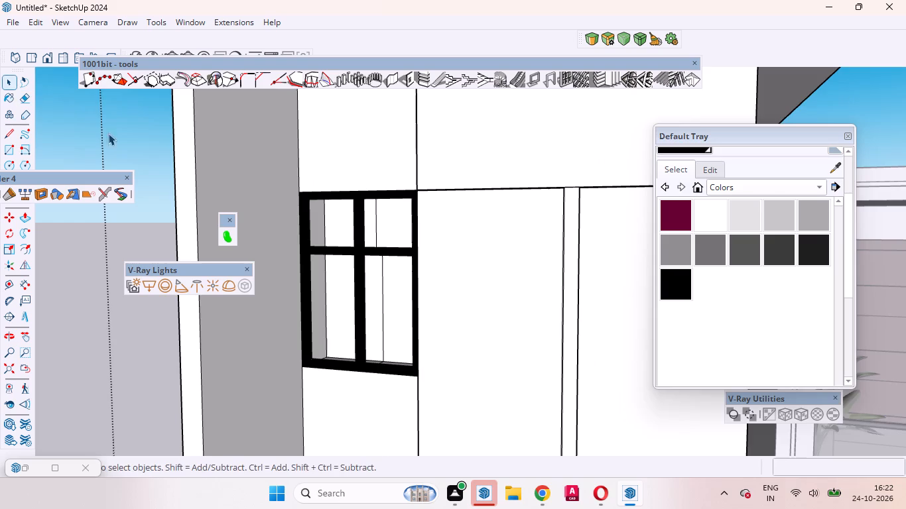
{"action": "scroll", "coordinate": [367, 310], "scroll_direction": "down", "scroll_amount": 14}
{"action": "middle_click_drag", "start_coordinate": [450, 332], "coordinate": [648, 388]}
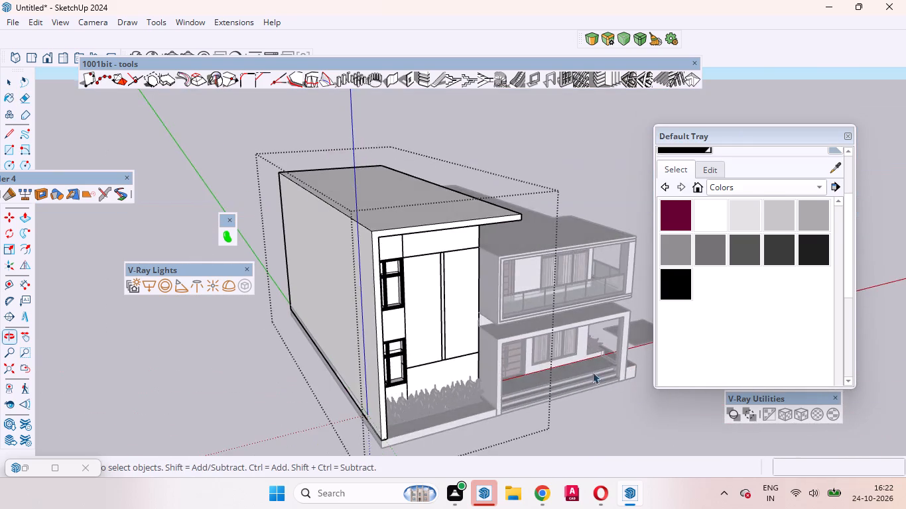
{"action": "scroll", "coordinate": [327, 309], "scroll_direction": "up", "scroll_amount": 9}
{"action": "middle_click_drag", "start_coordinate": [479, 339], "coordinate": [378, 341]}
{"action": "scroll", "coordinate": [332, 294], "scroll_direction": "down", "scroll_amount": 4}
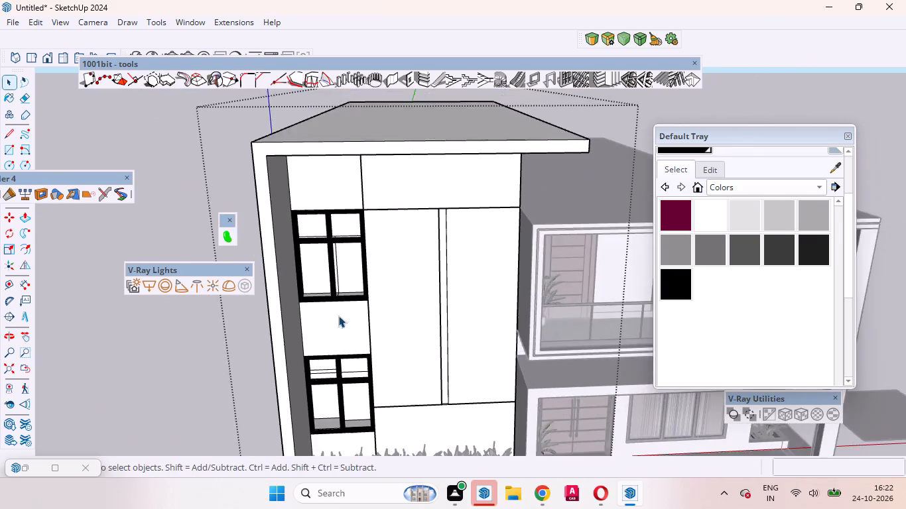
{"action": "scroll", "coordinate": [320, 360], "scroll_direction": "up", "scroll_amount": 10}
{"action": "middle_click_drag", "start_coordinate": [335, 409], "coordinate": [338, 357]}
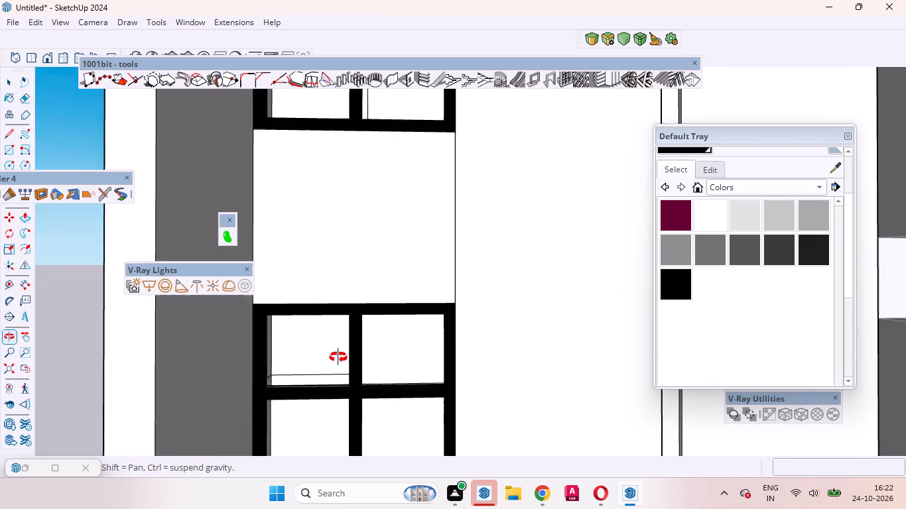
{"action": "middle_click_drag", "start_coordinate": [338, 357], "coordinate": [280, 214]}
{"action": "scroll", "coordinate": [342, 288], "scroll_direction": "up", "scroll_amount": 11}
{"action": "middle_click_drag", "start_coordinate": [391, 343], "coordinate": [336, 310]}
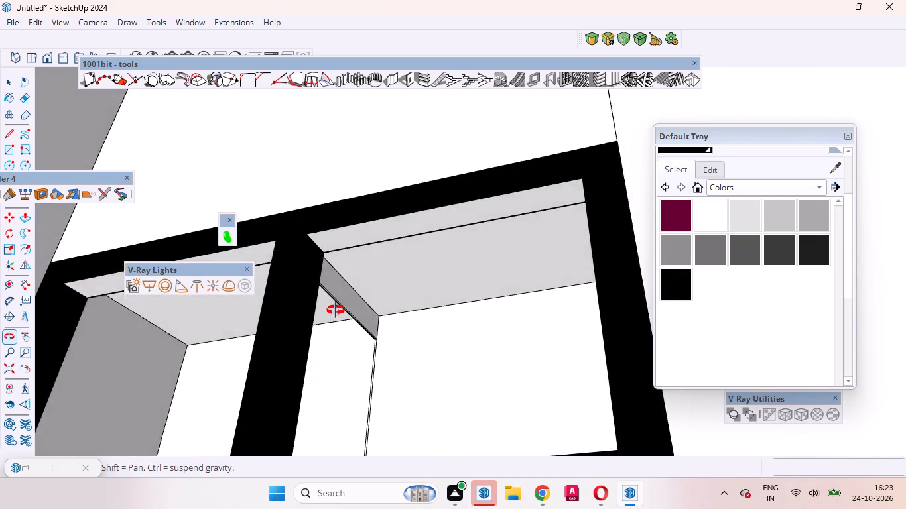
{"action": "middle_click_drag", "start_coordinate": [336, 310], "coordinate": [332, 304]}
{"action": "scroll", "coordinate": [338, 300], "scroll_direction": "up", "scroll_amount": 4}
{"action": "left_click", "coordinate": [342, 300]}
{"action": "left_click", "coordinate": [337, 308]}
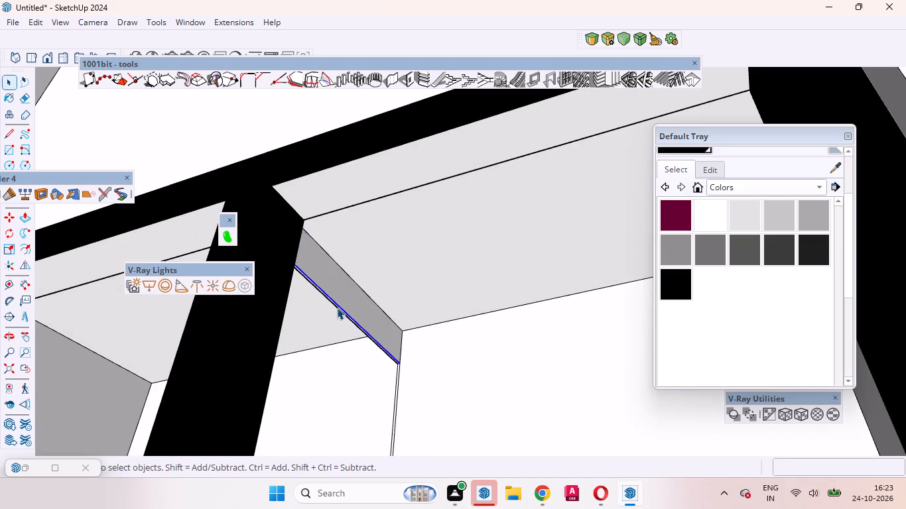
{"action": "key", "text": "Delete"}
{"action": "left_click", "coordinate": [337, 308]}
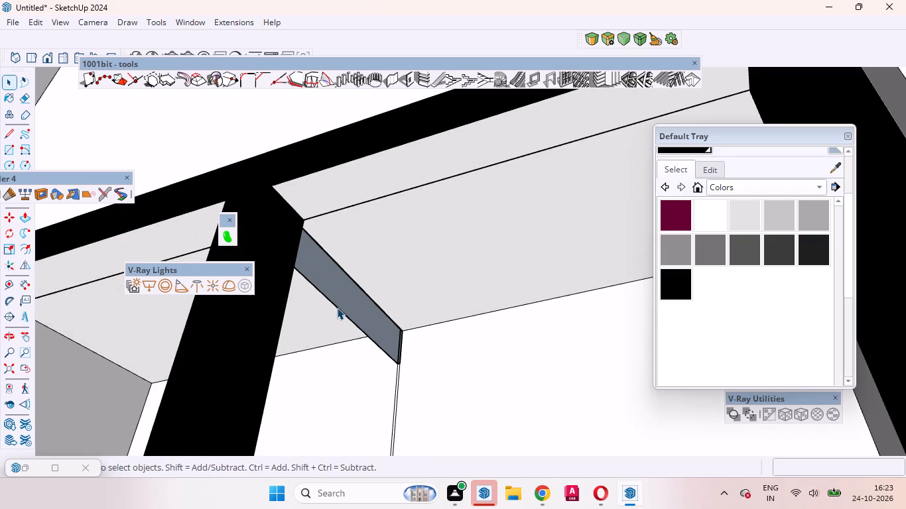
{"action": "key", "text": "Delete"}
In the lower window's left- and right-hand panes, paint the undersides of the top frame and the crossbar black.
{"action": "scroll", "coordinate": [349, 266], "scroll_direction": "down", "scroll_amount": 3}
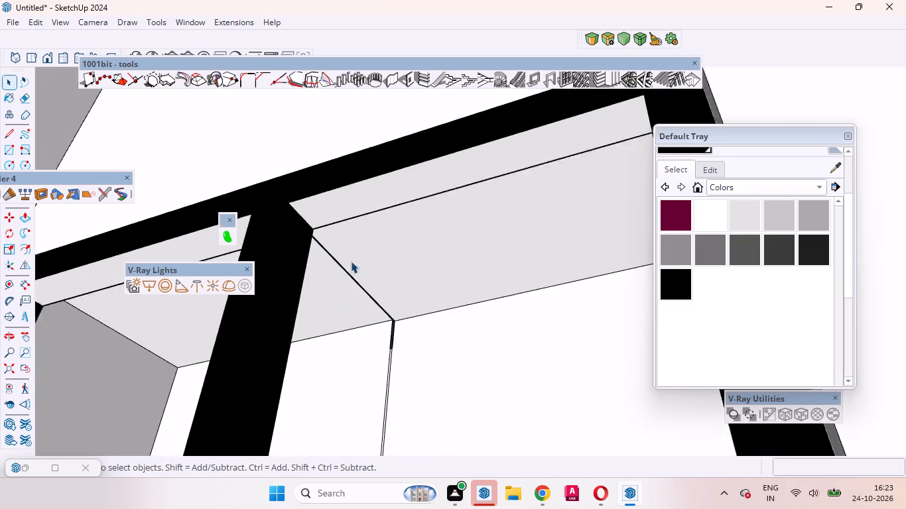
{"action": "scroll", "coordinate": [351, 261], "scroll_direction": "down", "scroll_amount": 1}
{"action": "middle_click_drag", "start_coordinate": [357, 251], "coordinate": [386, 201]}
{"action": "scroll", "coordinate": [391, 267], "scroll_direction": "down", "scroll_amount": 7}
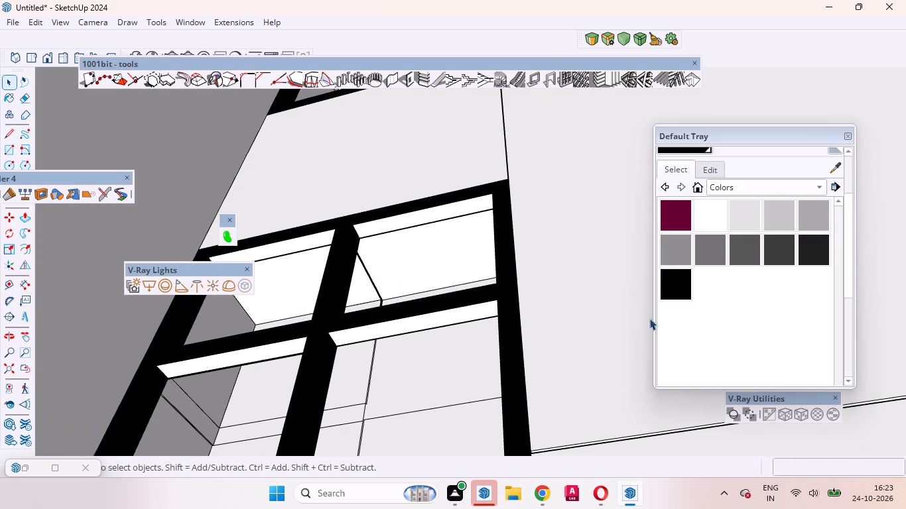
{"action": "left_click", "coordinate": [670, 282]}
{"action": "scroll", "coordinate": [351, 223], "scroll_direction": "up", "scroll_amount": 8}
{"action": "left_click", "coordinate": [376, 233]}
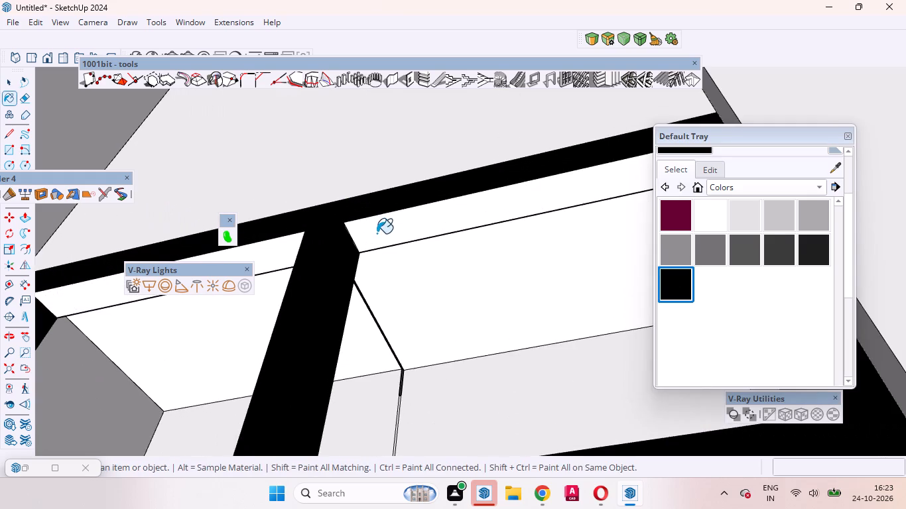
{"action": "scroll", "coordinate": [537, 198], "scroll_direction": "down", "scroll_amount": 8}
{"action": "scroll", "coordinate": [391, 219], "scroll_direction": "up", "scroll_amount": 4}
{"action": "left_click", "coordinate": [395, 223]}
{"action": "scroll", "coordinate": [402, 212], "scroll_direction": "down", "scroll_amount": 2}
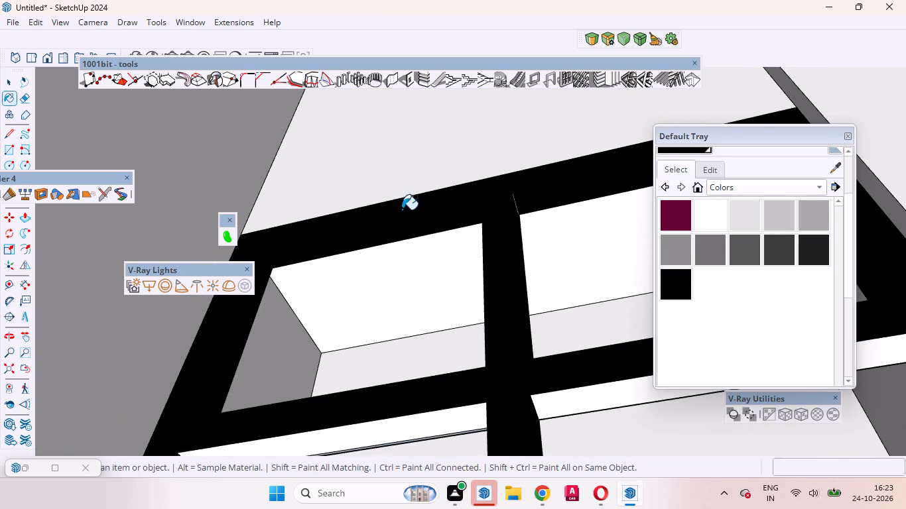
{"action": "scroll", "coordinate": [402, 209], "scroll_direction": "down", "scroll_amount": 5}
{"action": "scroll", "coordinate": [504, 287], "scroll_direction": "up", "scroll_amount": 4}
{"action": "left_click", "coordinate": [493, 281]}
{"action": "left_click", "coordinate": [367, 308]}
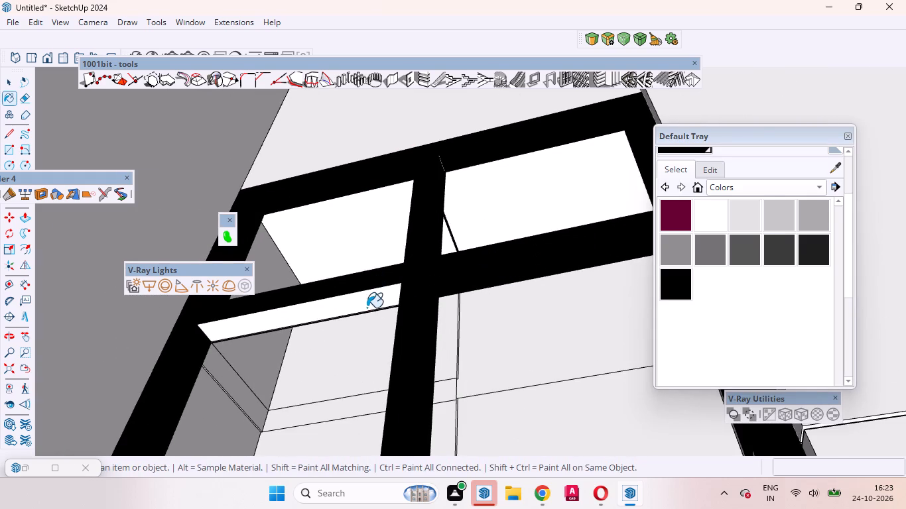
Examine the painted frames of both facade windows from the front, from below and from above.
{"action": "middle_click_drag", "start_coordinate": [417, 252], "coordinate": [465, 483]}
{"action": "scroll", "coordinate": [471, 458], "scroll_direction": "up", "scroll_amount": 1}
{"action": "scroll", "coordinate": [515, 241], "scroll_direction": "down", "scroll_amount": 15}
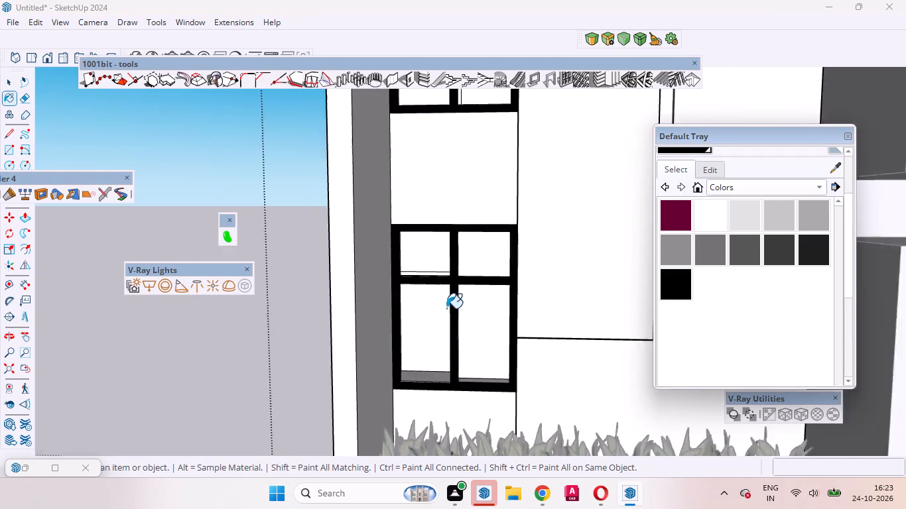
{"action": "scroll", "coordinate": [446, 308], "scroll_direction": "down", "scroll_amount": 8}
{"action": "scroll", "coordinate": [459, 150], "scroll_direction": "up", "scroll_amount": 9}
{"action": "middle_click_drag", "start_coordinate": [447, 238], "coordinate": [440, 131]}
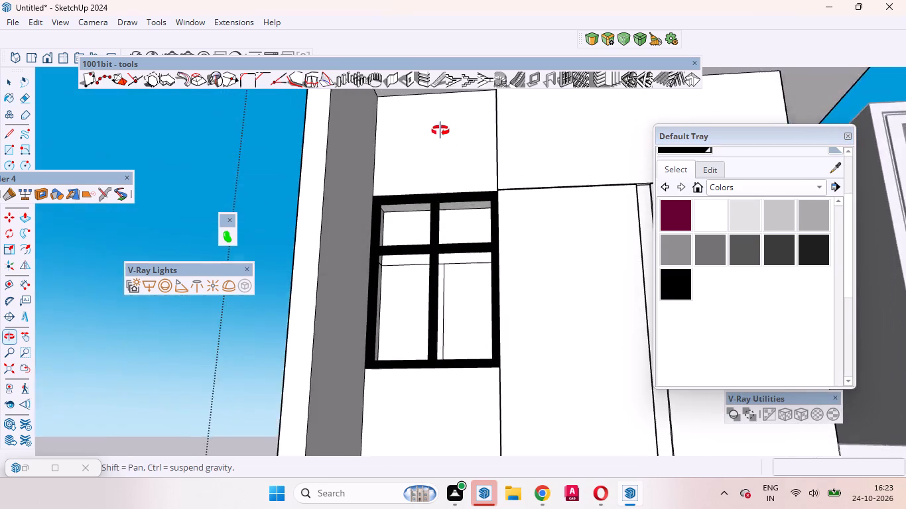
{"action": "middle_click_drag", "start_coordinate": [440, 131], "coordinate": [480, 398]}
{"action": "scroll", "coordinate": [482, 398], "scroll_direction": "up", "scroll_amount": 1}
{"action": "scroll", "coordinate": [492, 264], "scroll_direction": "down", "scroll_amount": 10}
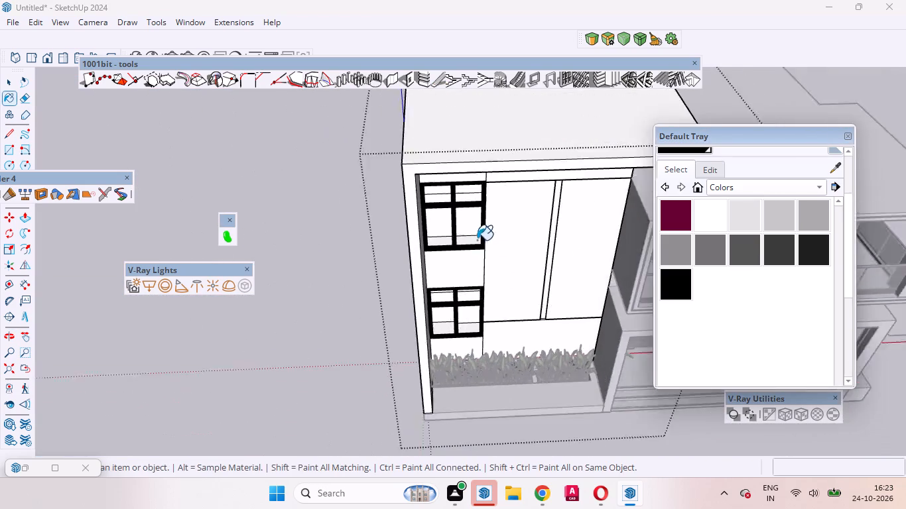
{"action": "scroll", "coordinate": [477, 240], "scroll_direction": "down", "scroll_amount": 5}
Move the floating 1001bit toolbar out of the drawing area.
{"action": "key", "text": "space"}
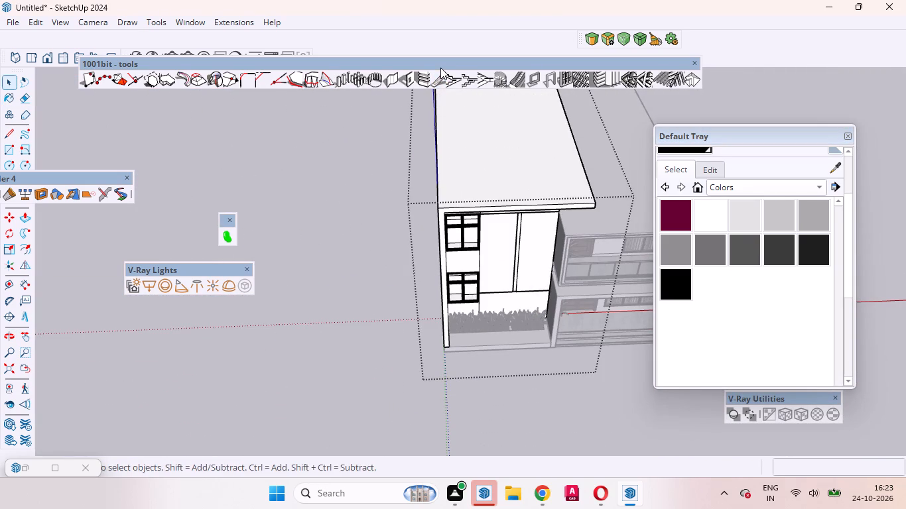
{"action": "left_click_drag", "start_coordinate": [440, 68], "coordinate": [388, 79]}
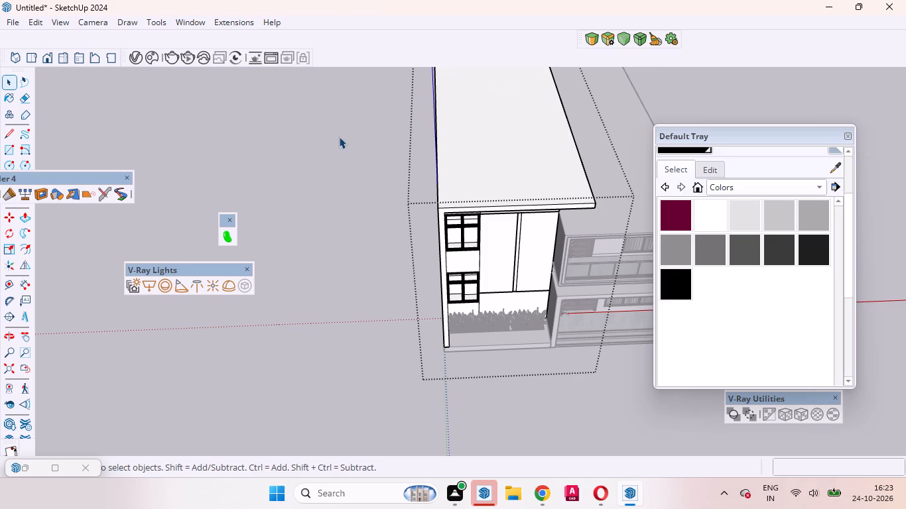
Search 3D Warehouse for curtain models with the term "curtain".
{"action": "scroll", "coordinate": [359, 254], "scroll_direction": "down", "scroll_amount": 10}
{"action": "middle_click_drag", "start_coordinate": [422, 343], "coordinate": [426, 148]}
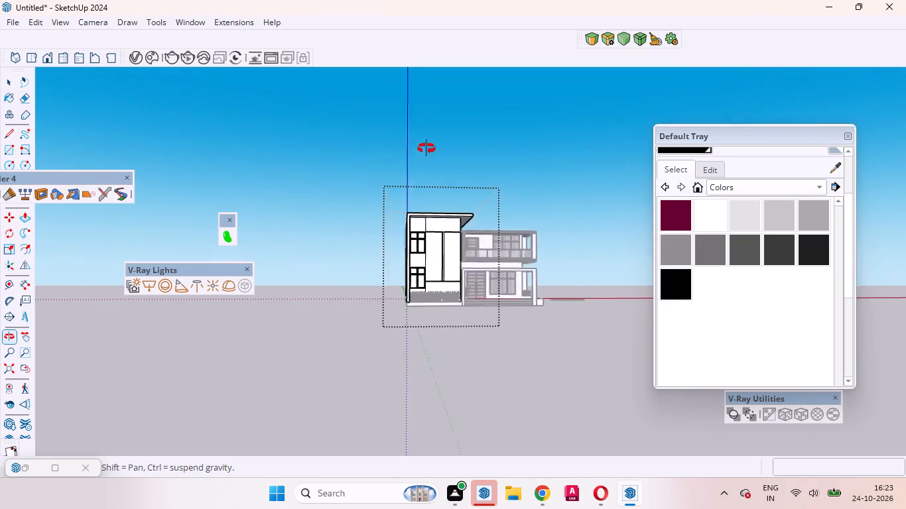
{"action": "middle_click_drag", "start_coordinate": [426, 148], "coordinate": [466, 221]}
{"action": "scroll", "coordinate": [434, 179], "scroll_direction": "up", "scroll_amount": 10}
{"action": "middle_click_drag", "start_coordinate": [429, 290], "coordinate": [393, 287]}
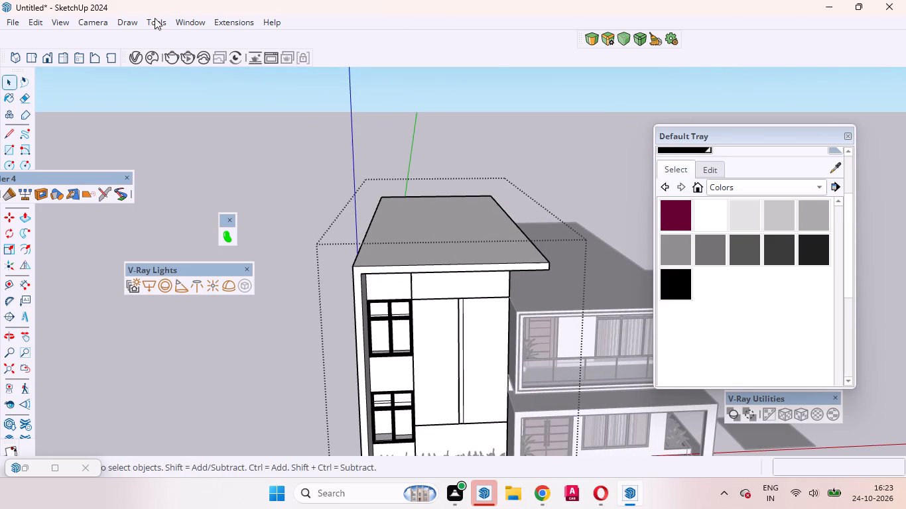
{"action": "left_click", "coordinate": [178, 23]}
{"action": "left_click", "coordinate": [208, 129]}
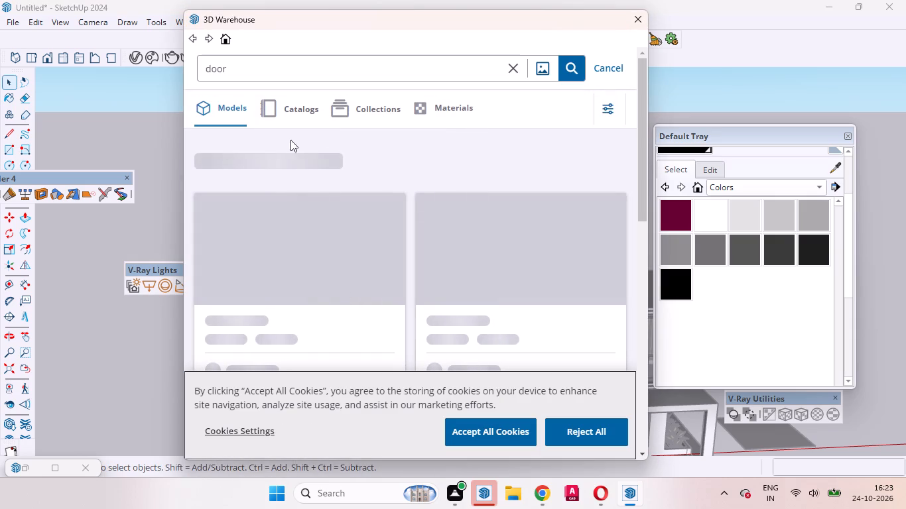
{"action": "left_click", "coordinate": [261, 63]}
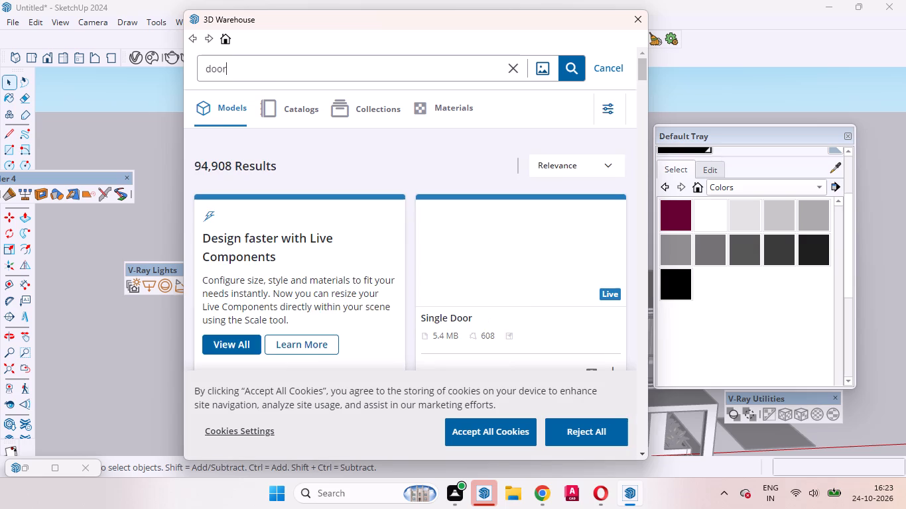
{"action": "key", "text": "BackSpace"}
{"action": "key", "text": "BackSpace"}
{"action": "key", "text": "BackSpace"}
{"action": "key", "text": "BackSpace"}
{"action": "key", "text": "BackSpace"}
{"action": "key", "text": "BackSpace"}
{"action": "key", "text": "BackSpace"}
{"action": "key", "text": "BackSpace"}
{"action": "key", "text": "BackSpace"}
{"action": "key", "text": "BackSpace"}
{"action": "key", "text": "BackSpace"}
{"action": "key", "text": "BackSpace"}
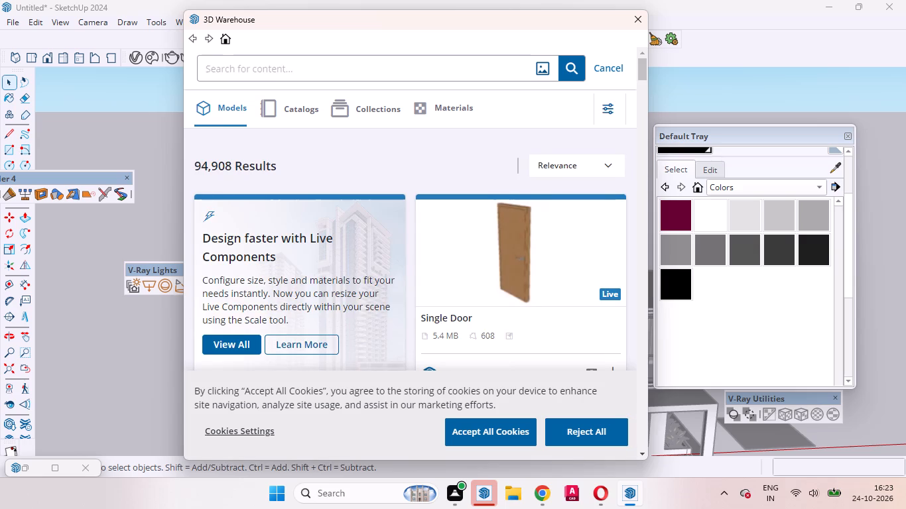
{"action": "key", "text": "c"}
{"action": "type", "text": "ur"}
{"action": "type", "text": "tain"}
{"action": "key", "text": "Return"}
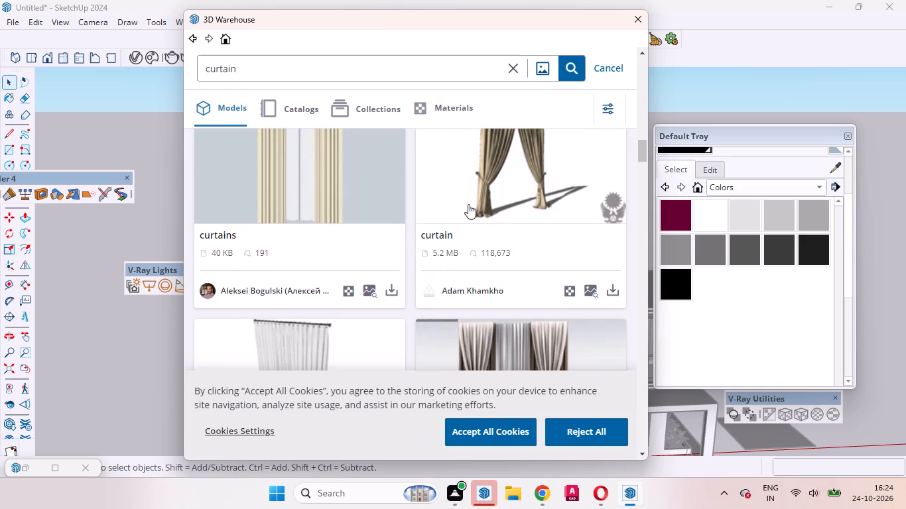
Load the 40 KB cream "curtains" model directly into the drawing and place it on the ground beside the house.
{"action": "left_click", "coordinate": [390, 289]}
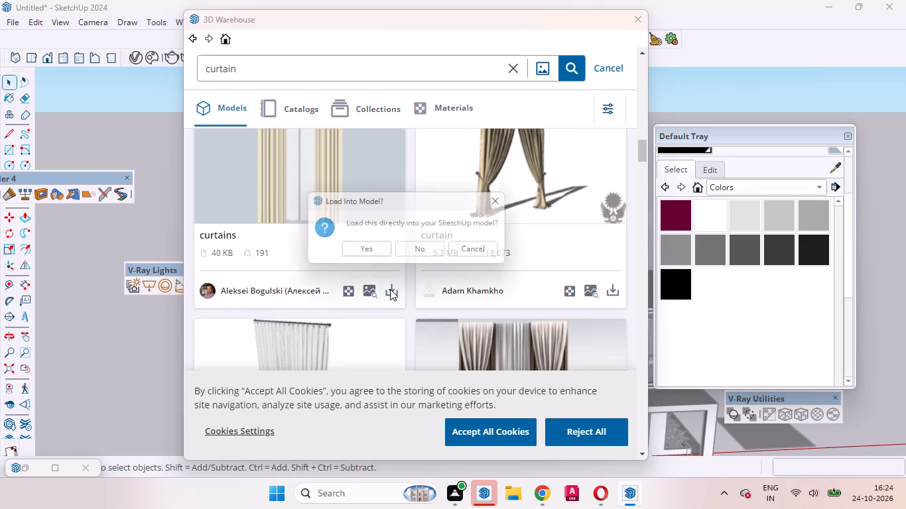
{"action": "left_click", "coordinate": [346, 254]}
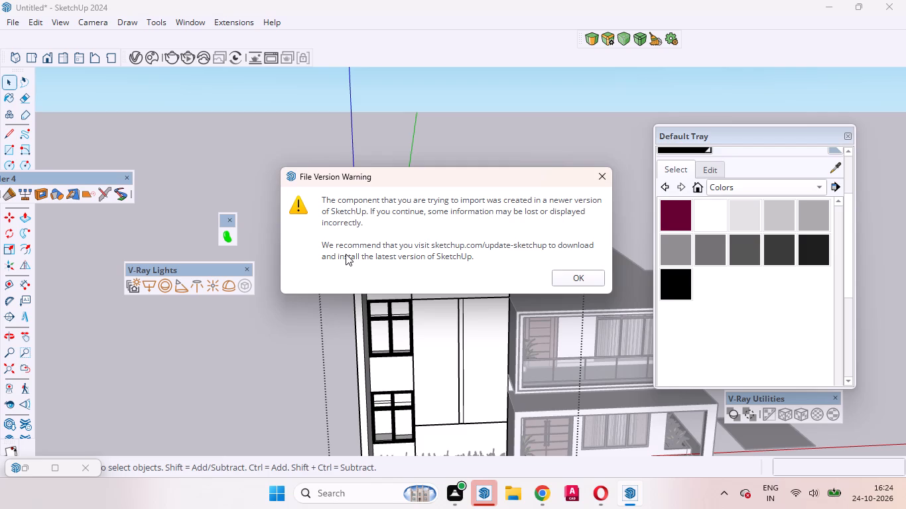
{"action": "left_click", "coordinate": [595, 275]}
{"action": "scroll", "coordinate": [361, 284], "scroll_direction": "down", "scroll_amount": 10}
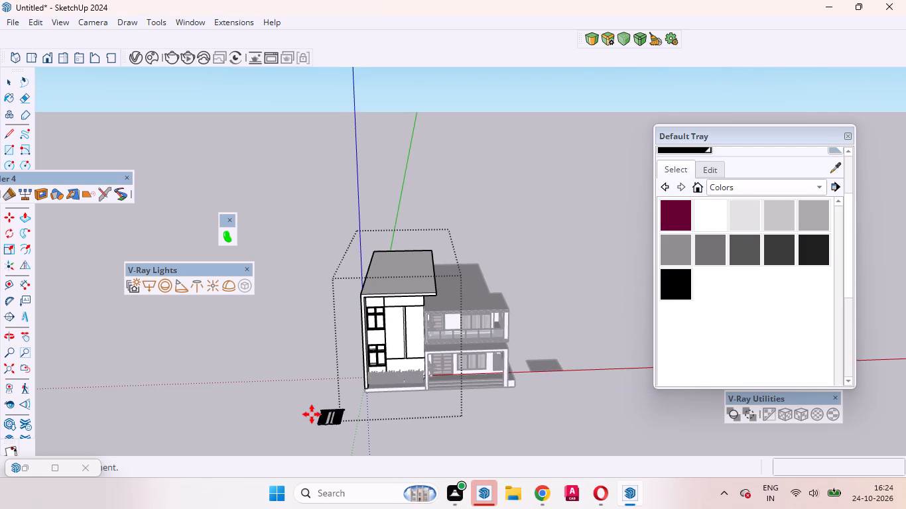
{"action": "left_click", "coordinate": [314, 372]}
Rotate the curtain 90 degrees about the red axis, pivoting at its rod-end corner, so that it stands upright.
{"action": "scroll", "coordinate": [318, 362], "scroll_direction": "up", "scroll_amount": 8}
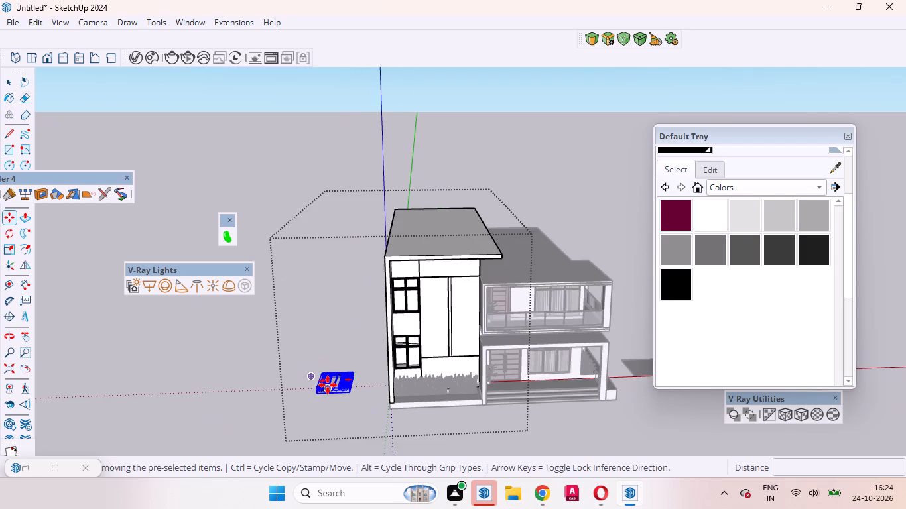
{"action": "scroll", "coordinate": [328, 385], "scroll_direction": "up", "scroll_amount": 15}
{"action": "middle_click_drag", "start_coordinate": [395, 400], "coordinate": [339, 458]}
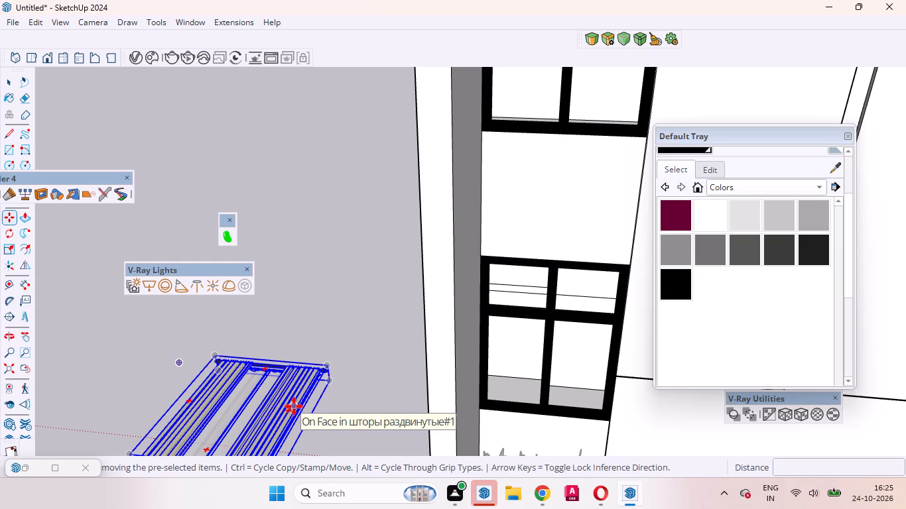
{"action": "scroll", "coordinate": [320, 308], "scroll_direction": "down", "scroll_amount": 5}
{"action": "middle_click_drag", "start_coordinate": [291, 350], "coordinate": [249, 385]}
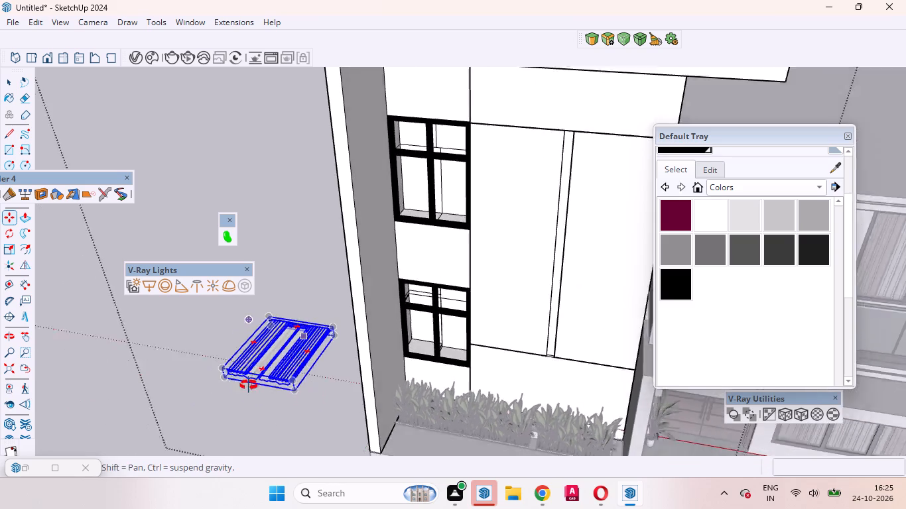
{"action": "middle_click_drag", "start_coordinate": [249, 385], "coordinate": [258, 449]}
{"action": "scroll", "coordinate": [251, 384], "scroll_direction": "up", "scroll_amount": 11}
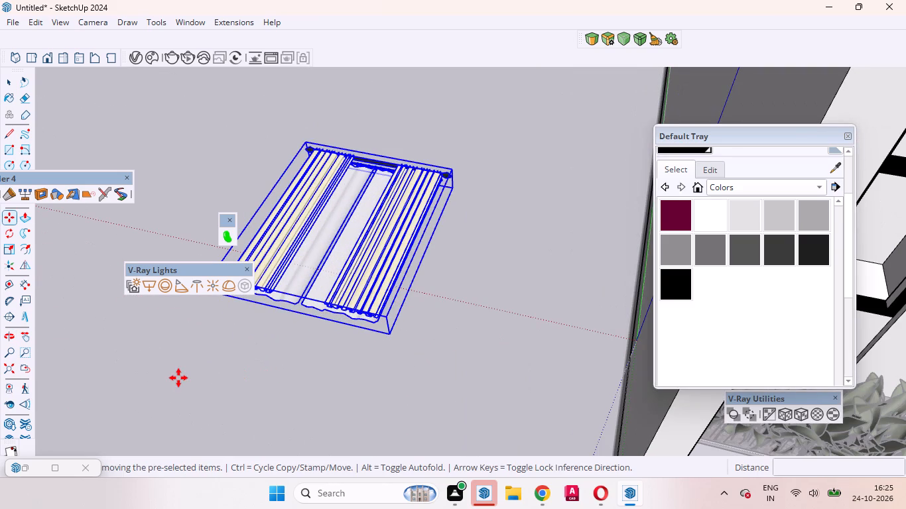
{"action": "key", "text": "q"}
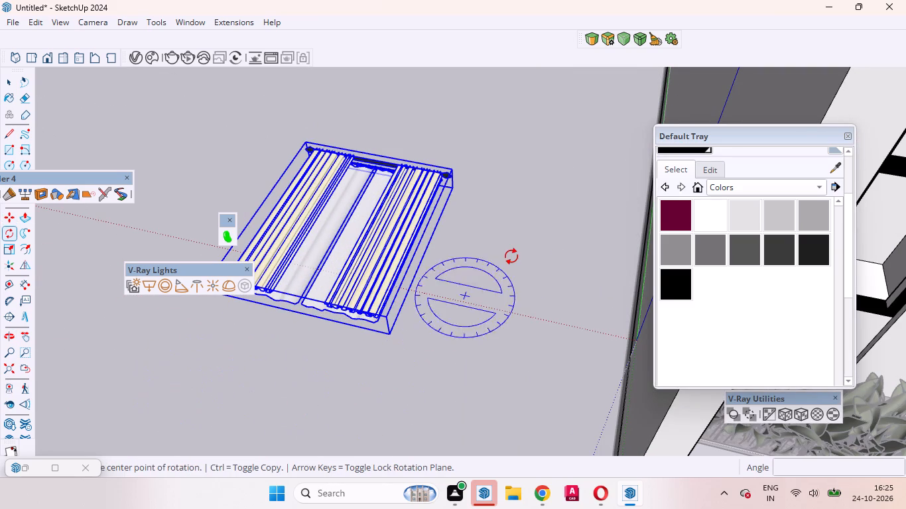
{"action": "key", "text": "Right"}
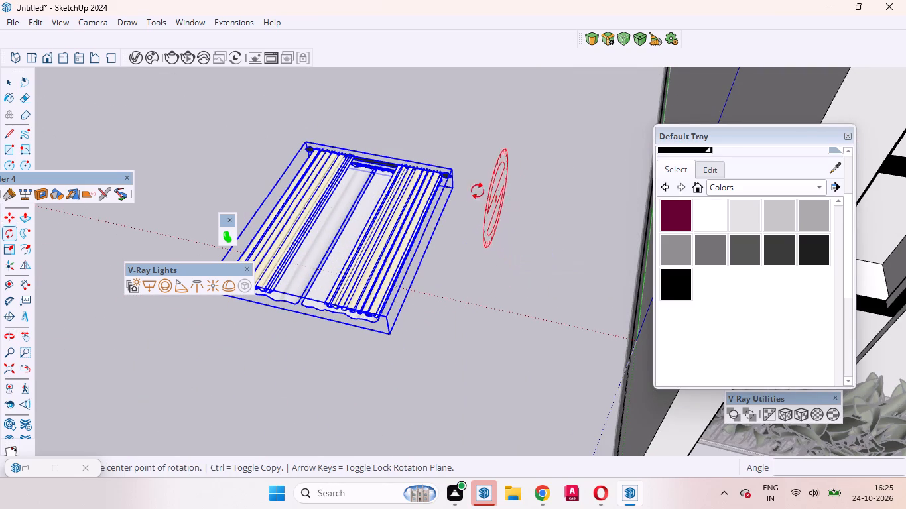
{"action": "scroll", "coordinate": [484, 194], "scroll_direction": "up", "scroll_amount": 8}
{"action": "left_click", "coordinate": [437, 185]}
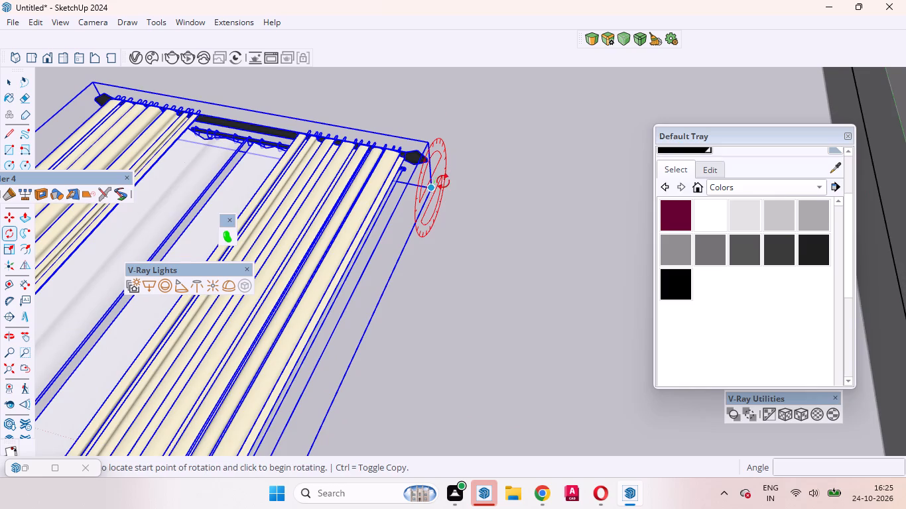
{"action": "scroll", "coordinate": [443, 182], "scroll_direction": "down", "scroll_amount": 8}
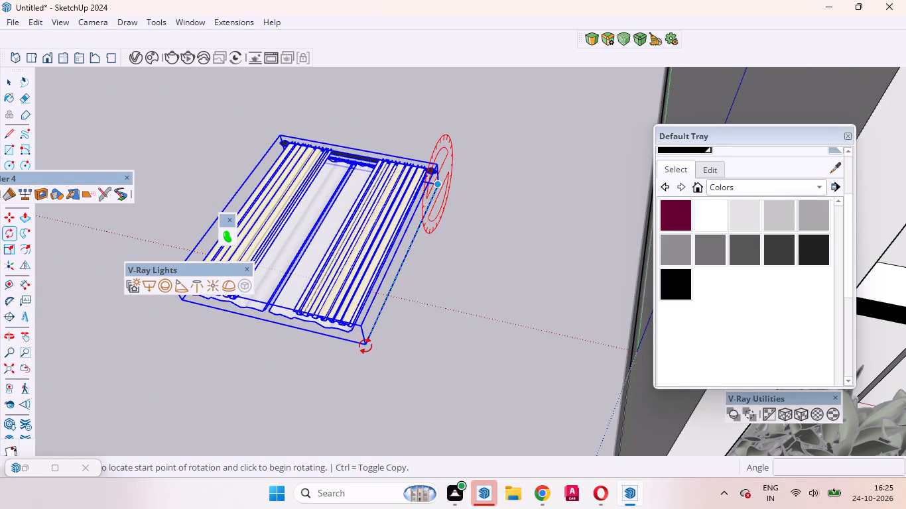
{"action": "left_click", "coordinate": [365, 346]}
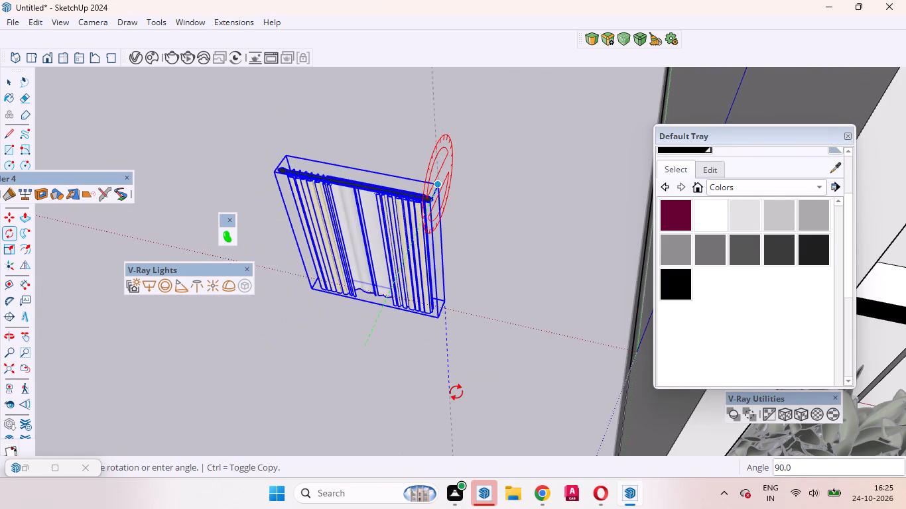
{"action": "type", "text": "90"}
{"action": "key", "text": "Return"}
{"action": "key", "text": "space"}
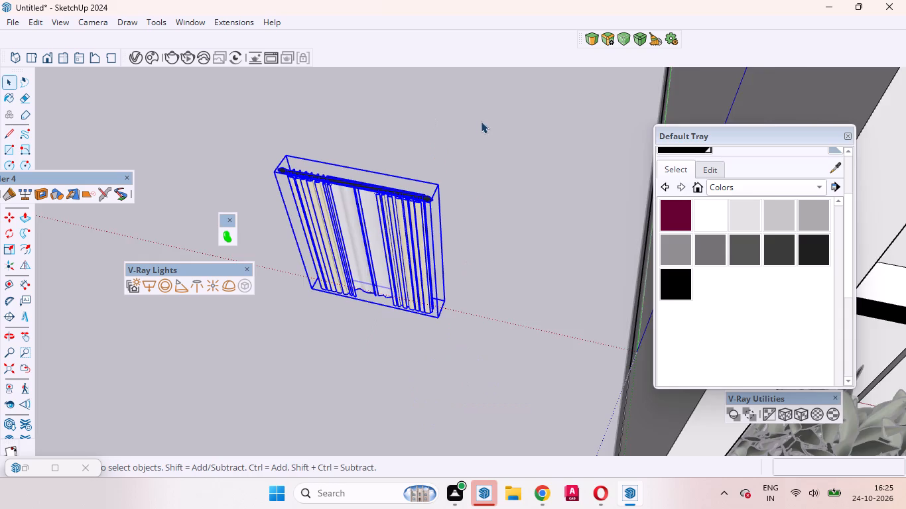
Narrow the upright curtain along the red axis to a scale of about 0.62.
{"action": "scroll", "coordinate": [456, 150], "scroll_direction": "up", "scroll_amount": 10}
{"action": "middle_click_drag", "start_coordinate": [370, 247], "coordinate": [271, 283]}
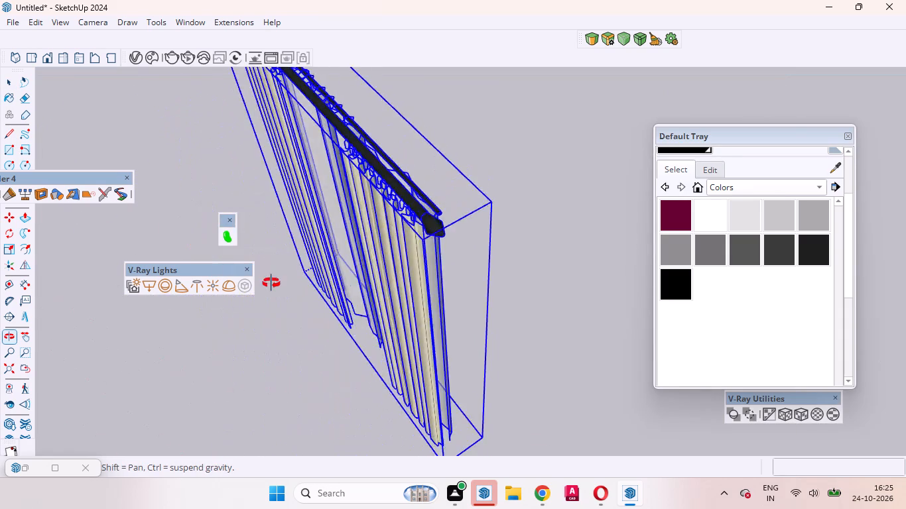
{"action": "middle_click_drag", "start_coordinate": [271, 283], "coordinate": [420, 220]}
{"action": "scroll", "coordinate": [424, 227], "scroll_direction": "down", "scroll_amount": 17}
{"action": "middle_click_drag", "start_coordinate": [346, 310], "coordinate": [475, 225]}
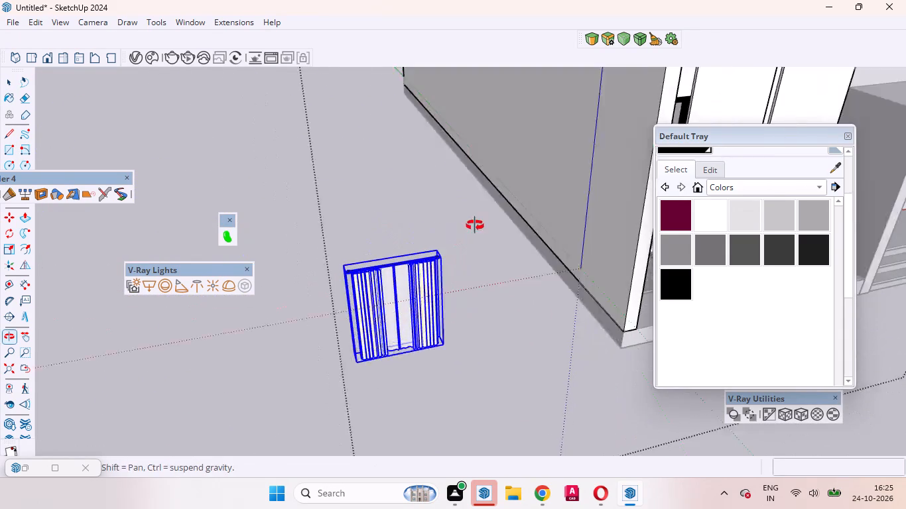
{"action": "middle_click_drag", "start_coordinate": [475, 225], "coordinate": [475, 225]}
{"action": "key", "text": "s"}
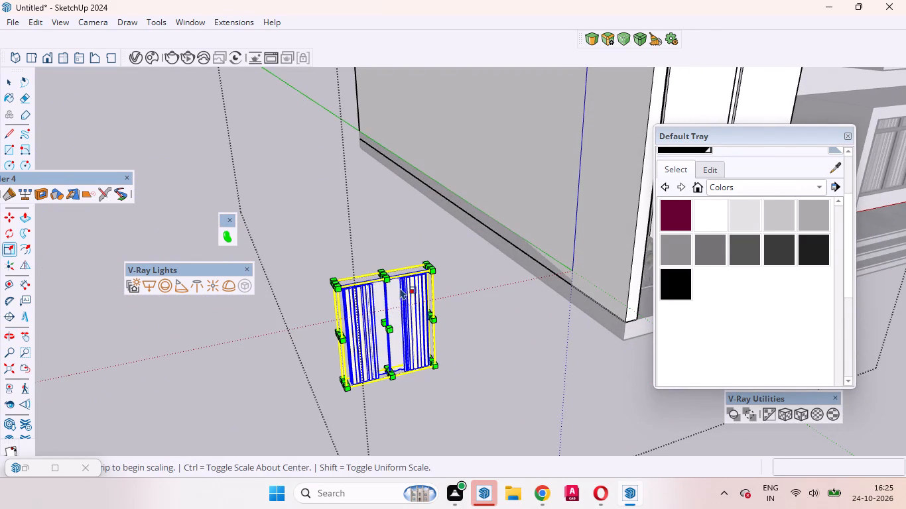
{"action": "scroll", "coordinate": [351, 327], "scroll_direction": "up", "scroll_amount": 10}
{"action": "left_click", "coordinate": [329, 345]}
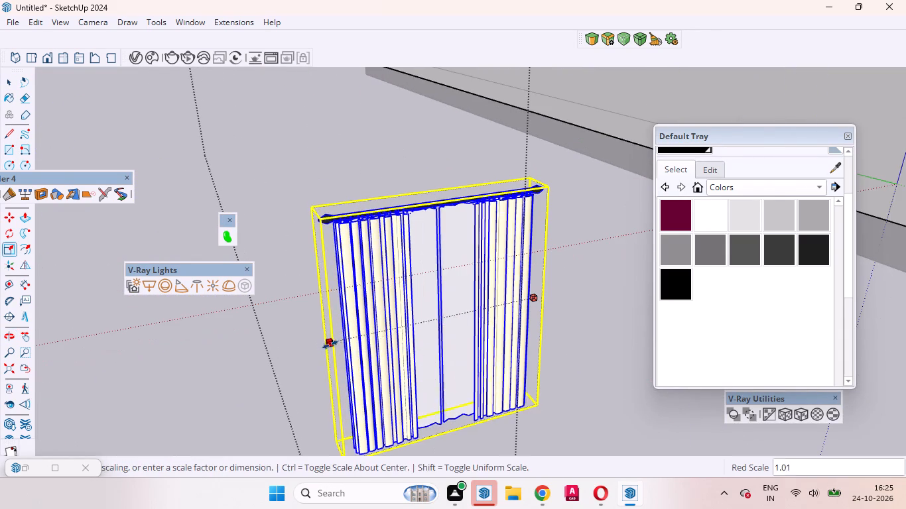
{"action": "left_click", "coordinate": [421, 343]}
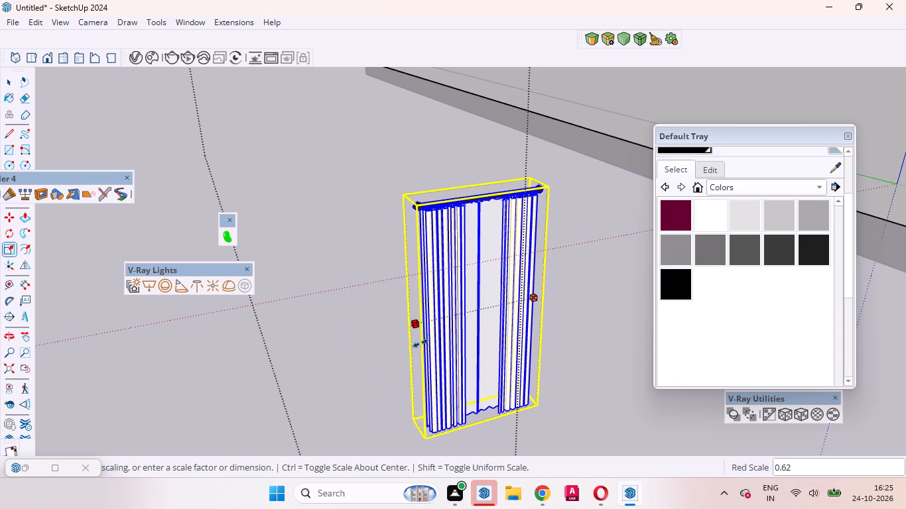
Shorten the curtain by scaling its top edge downward, then deselect it.
{"action": "left_click", "coordinate": [479, 186]}
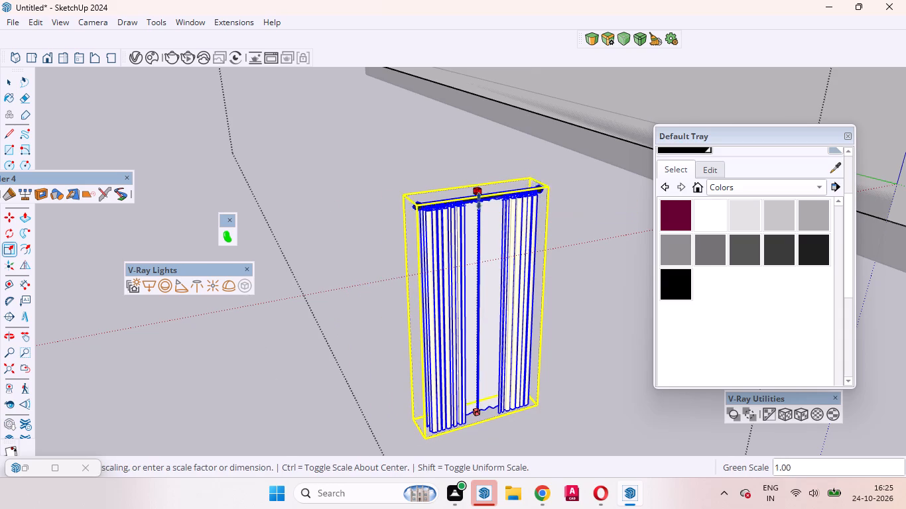
{"action": "left_click", "coordinate": [478, 236]}
{"action": "middle_click_drag", "start_coordinate": [505, 318], "coordinate": [421, 318]}
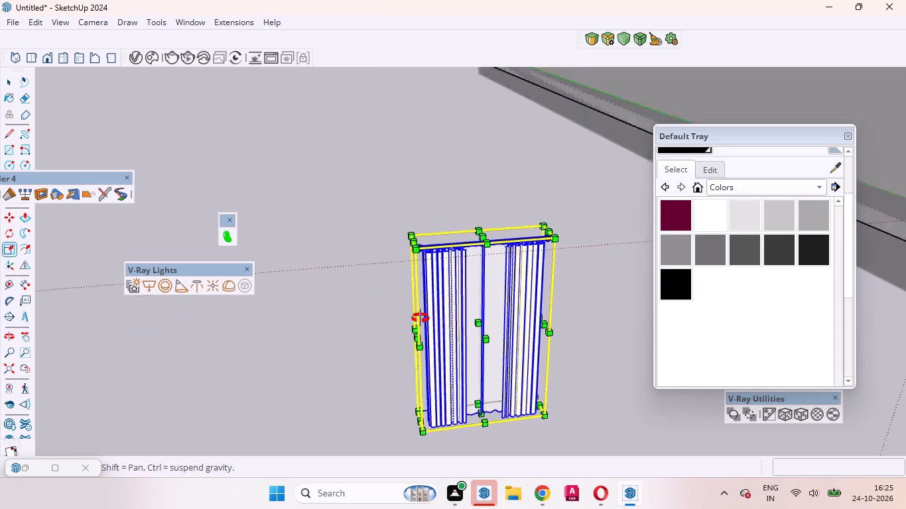
{"action": "middle_click_drag", "start_coordinate": [421, 318], "coordinate": [420, 318]}
{"action": "key", "text": "space"}
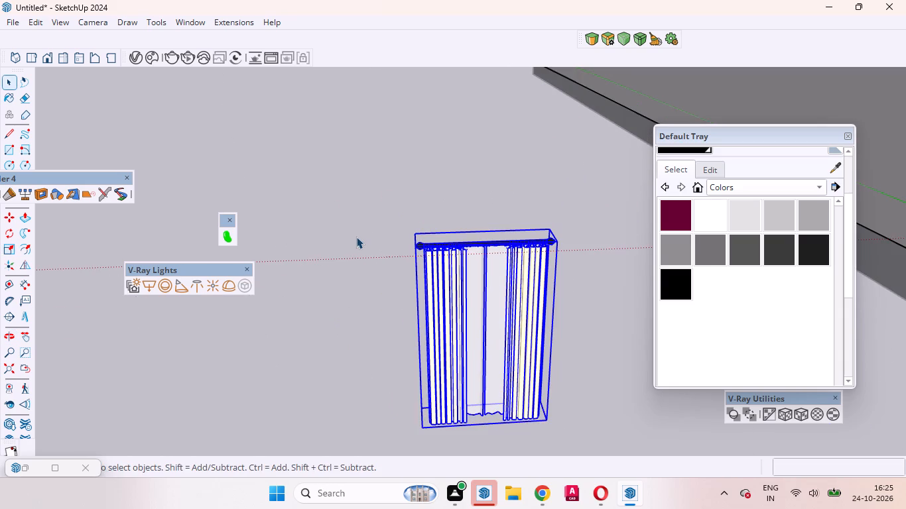
{"action": "left_click", "coordinate": [356, 235]}
Examine the resized curtain's rod, rings and folds from above, the side and the front.
{"action": "scroll", "coordinate": [389, 289], "scroll_direction": "up", "scroll_amount": 5}
{"action": "middle_click_drag", "start_coordinate": [478, 257], "coordinate": [590, 450]}
{"action": "scroll", "coordinate": [497, 249], "scroll_direction": "up", "scroll_amount": 5}
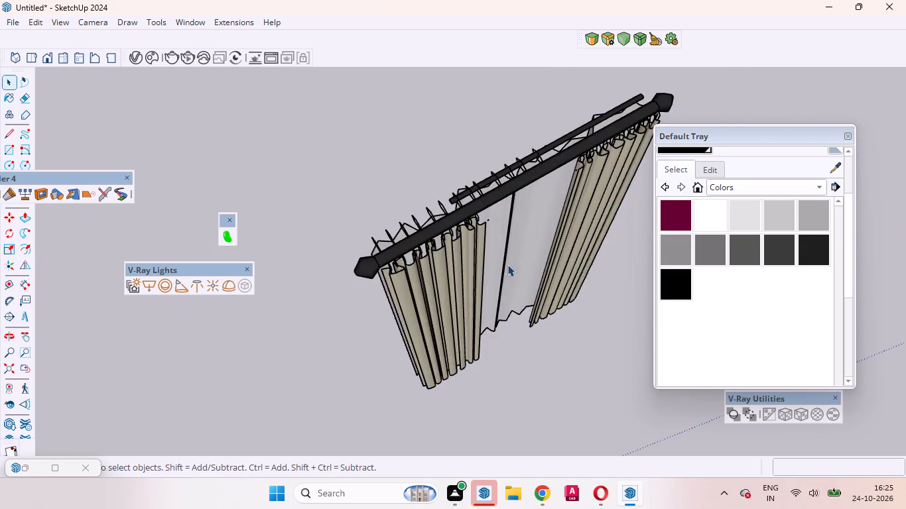
{"action": "scroll", "coordinate": [507, 264], "scroll_direction": "up", "scroll_amount": 4}
{"action": "middle_click_drag", "start_coordinate": [519, 262], "coordinate": [655, 192]}
{"action": "scroll", "coordinate": [301, 286], "scroll_direction": "down", "scroll_amount": 13}
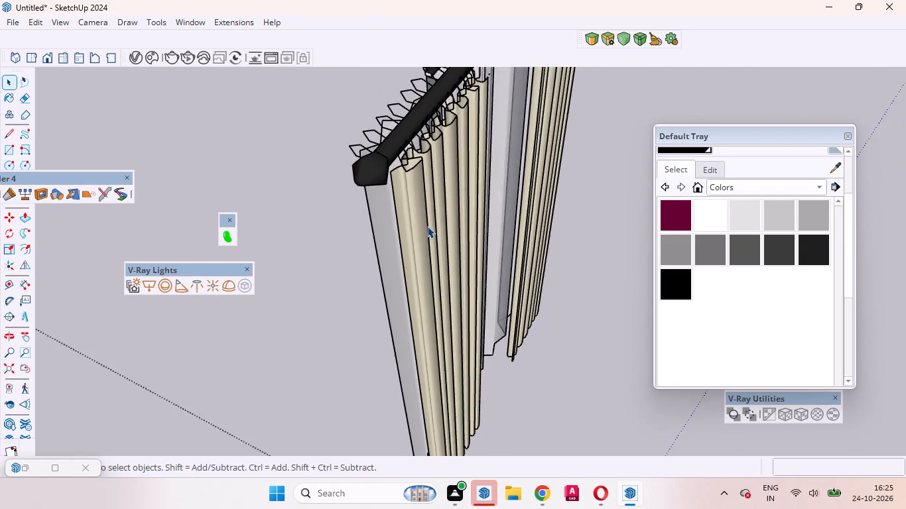
{"action": "scroll", "coordinate": [427, 226], "scroll_direction": "down", "scroll_amount": 14}
{"action": "scroll", "coordinate": [444, 233], "scroll_direction": "up", "scroll_amount": 10}
{"action": "middle_click_drag", "start_coordinate": [442, 267], "coordinate": [298, 187]}
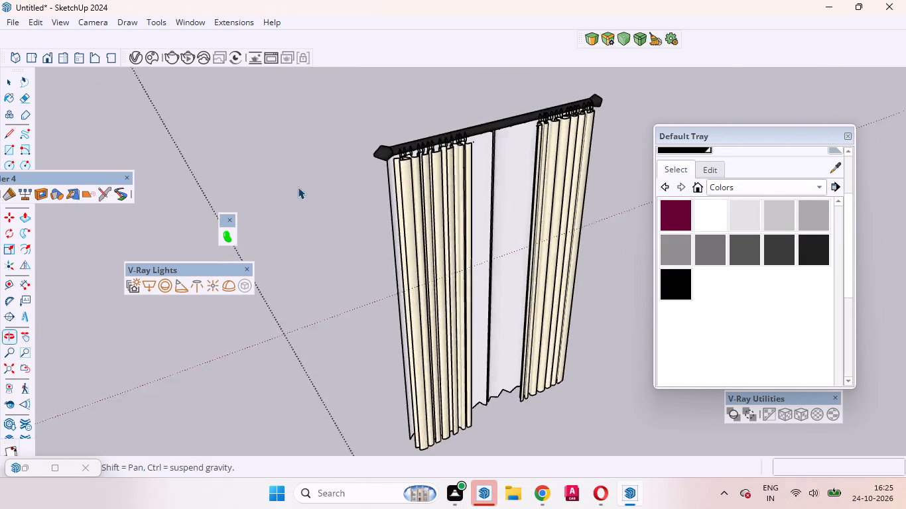
{"action": "middle_click_drag", "start_coordinate": [298, 187], "coordinate": [298, 188]}
{"action": "scroll", "coordinate": [298, 187], "scroll_direction": "up", "scroll_amount": 1}
{"action": "scroll", "coordinate": [300, 241], "scroll_direction": "down", "scroll_amount": 9}
{"action": "middle_click_drag", "start_coordinate": [534, 257], "coordinate": [422, 328]}
Move the whole curtain model freehand a short distance, grabbing it at the end of its black rod.
{"action": "left_click", "coordinate": [484, 264]}
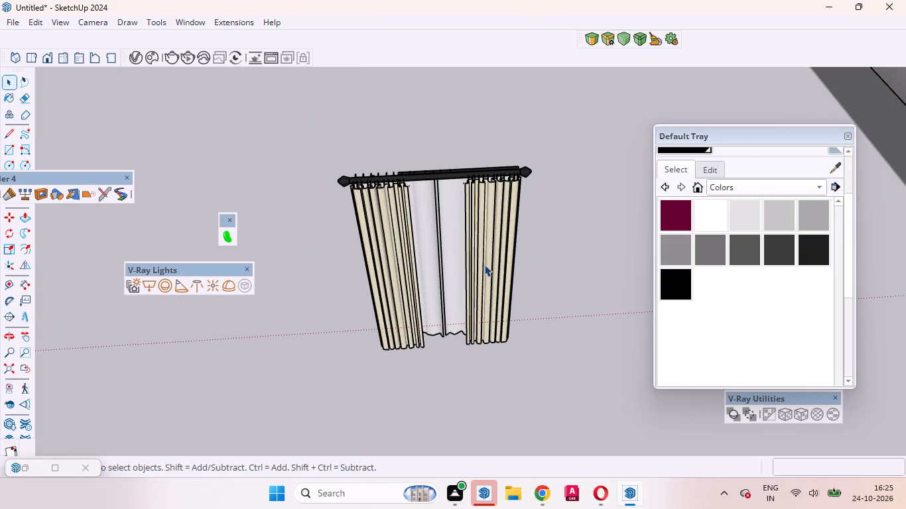
{"action": "scroll", "coordinate": [311, 398], "scroll_direction": "down", "scroll_amount": 5}
{"action": "scroll", "coordinate": [516, 231], "scroll_direction": "up", "scroll_amount": 3}
{"action": "middle_click_drag", "start_coordinate": [491, 241], "coordinate": [257, 167]}
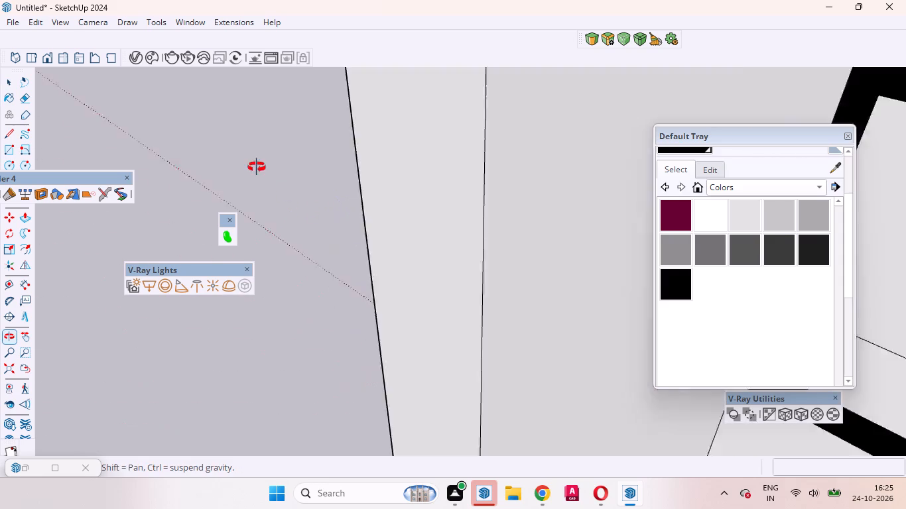
{"action": "middle_click_drag", "start_coordinate": [257, 167], "coordinate": [505, 313]}
{"action": "scroll", "coordinate": [468, 285], "scroll_direction": "up", "scroll_amount": 10}
{"action": "middle_click_drag", "start_coordinate": [495, 347], "coordinate": [672, 356]}
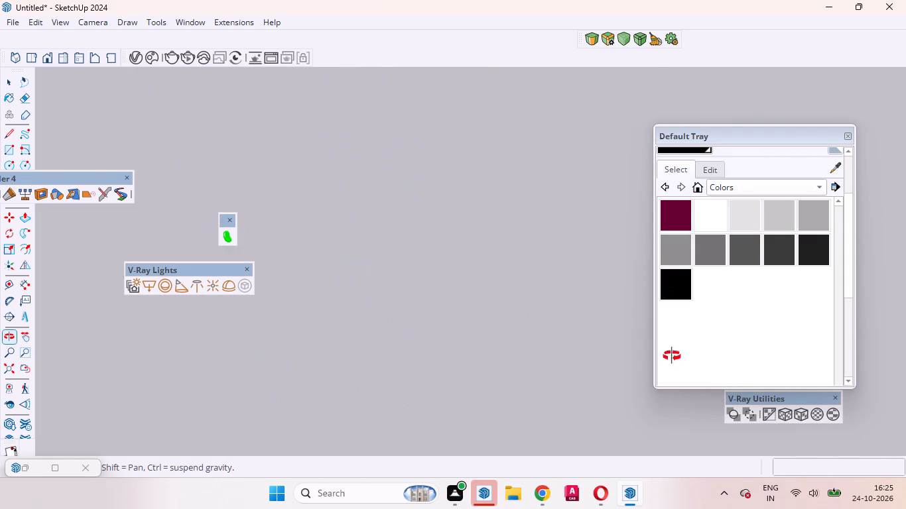
{"action": "middle_click_drag", "start_coordinate": [672, 356], "coordinate": [659, 410]}
{"action": "scroll", "coordinate": [497, 223], "scroll_direction": "down", "scroll_amount": 9}
{"action": "middle_click_drag", "start_coordinate": [464, 276], "coordinate": [633, 162]}
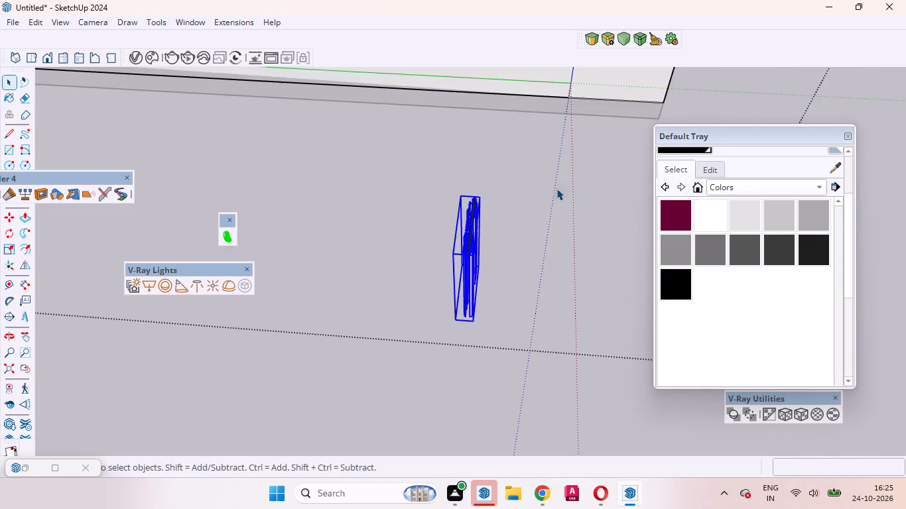
{"action": "scroll", "coordinate": [436, 251], "scroll_direction": "up", "scroll_amount": 17}
{"action": "middle_click_drag", "start_coordinate": [473, 288], "coordinate": [548, 243]}
{"action": "middle_click_drag", "start_coordinate": [506, 247], "coordinate": [476, 257]}
{"action": "scroll", "coordinate": [476, 258], "scroll_direction": "up", "scroll_amount": 1}
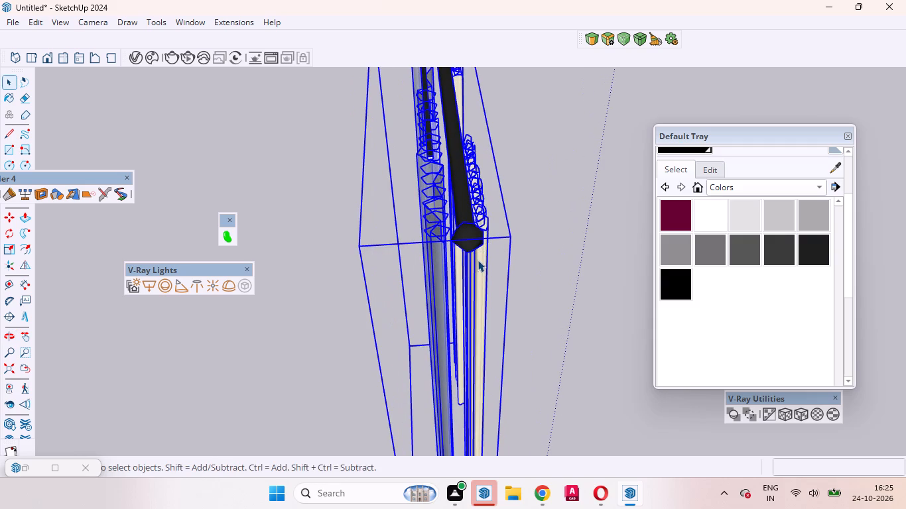
{"action": "key", "text": "m"}
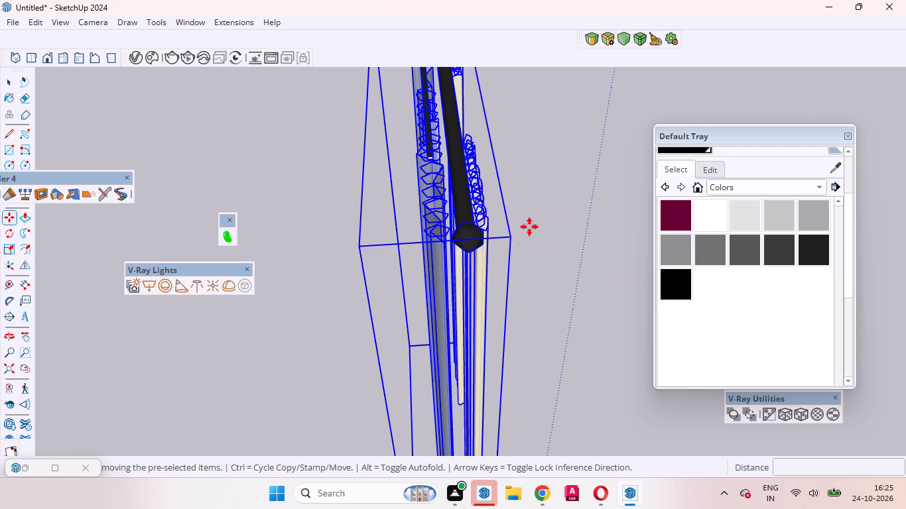
{"action": "scroll", "coordinate": [485, 235], "scroll_direction": "up", "scroll_amount": 5}
{"action": "middle_click_drag", "start_coordinate": [493, 245], "coordinate": [490, 248]}
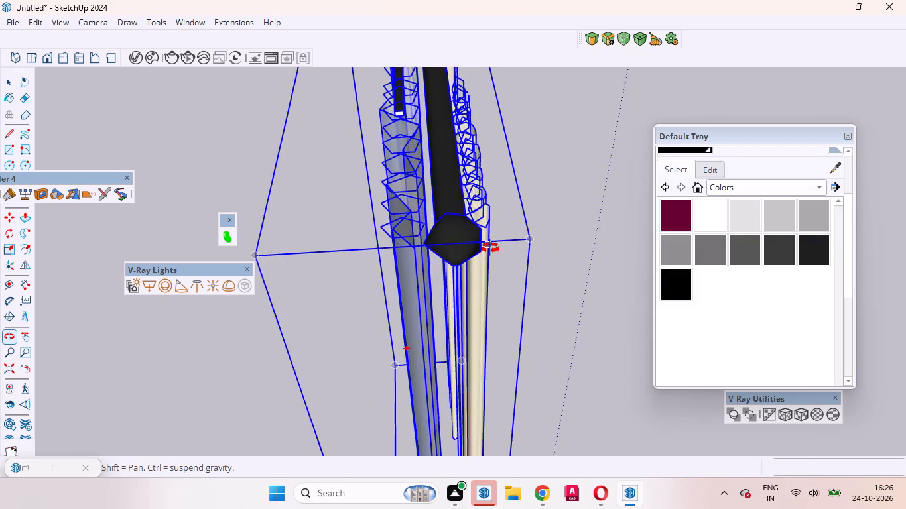
{"action": "middle_click_drag", "start_coordinate": [490, 248], "coordinate": [438, 285]}
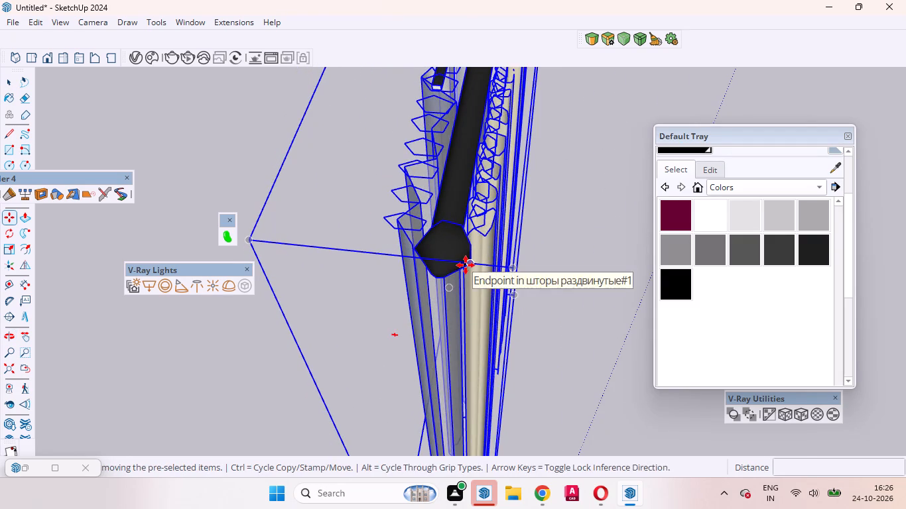
{"action": "middle_click_drag", "start_coordinate": [466, 265], "coordinate": [519, 258]}
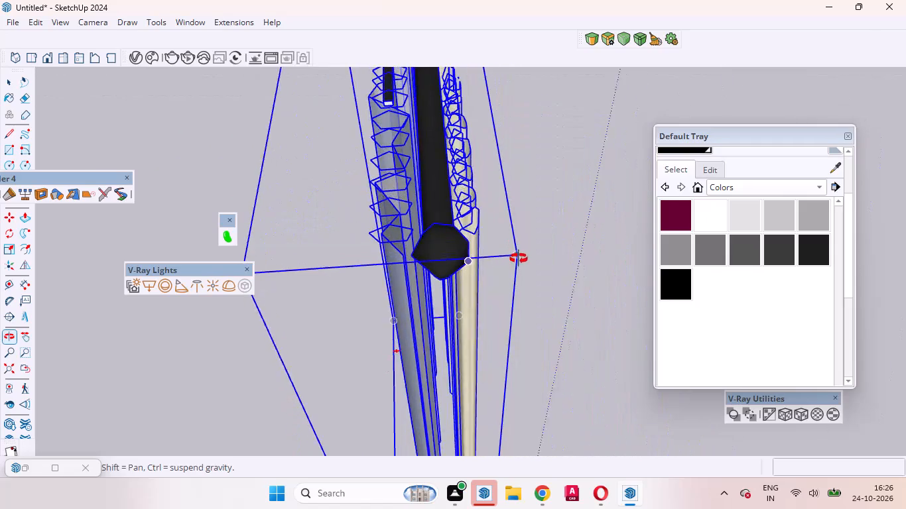
{"action": "middle_click_drag", "start_coordinate": [519, 258], "coordinate": [473, 259]}
{"action": "scroll", "coordinate": [464, 254], "scroll_direction": "down", "scroll_amount": 4}
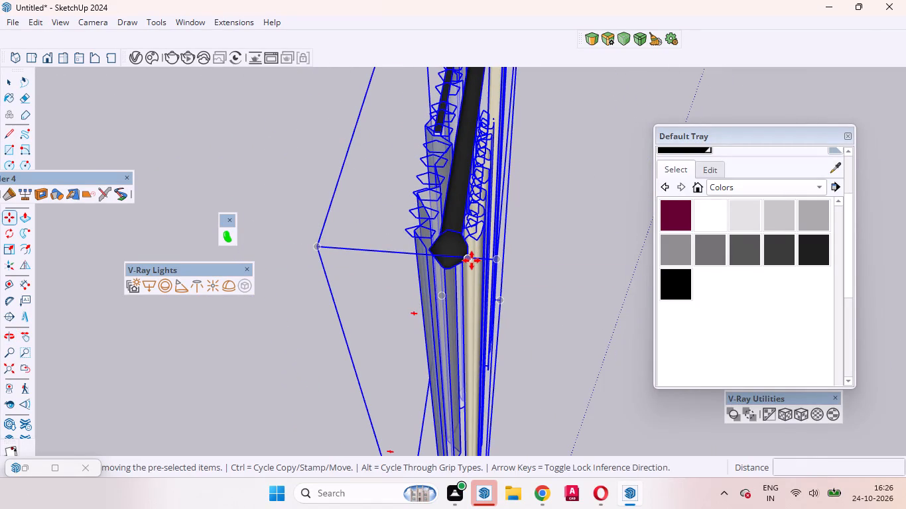
{"action": "left_click", "coordinate": [472, 260]}
{"action": "scroll", "coordinate": [404, 335], "scroll_direction": "down", "scroll_amount": 18}
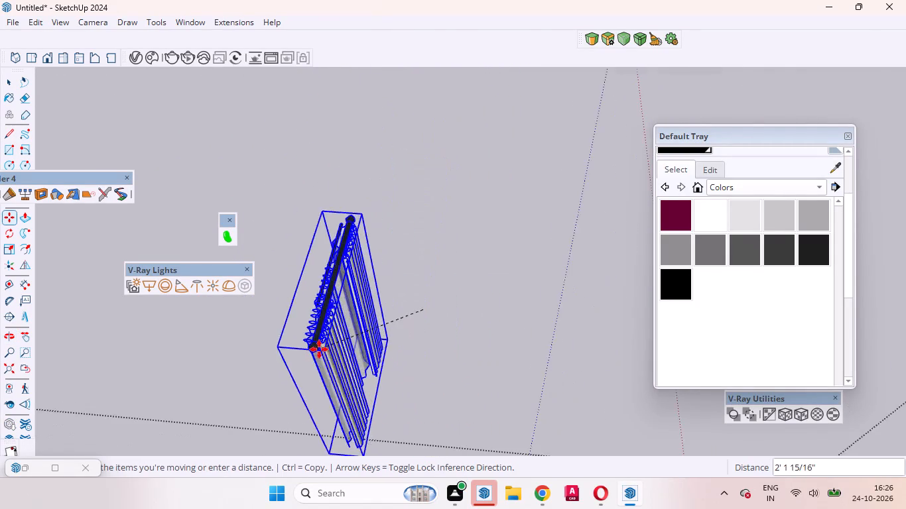
{"action": "scroll", "coordinate": [319, 349], "scroll_direction": "down", "scroll_amount": 2}
{"action": "scroll", "coordinate": [334, 345], "scroll_direction": "up", "scroll_amount": 5}
{"action": "left_click", "coordinate": [358, 330]}
Explode the curtain component into its separate rod, drape and sheer parts, leaving nothing selected.
{"action": "scroll", "coordinate": [392, 221], "scroll_direction": "up", "scroll_amount": 15}
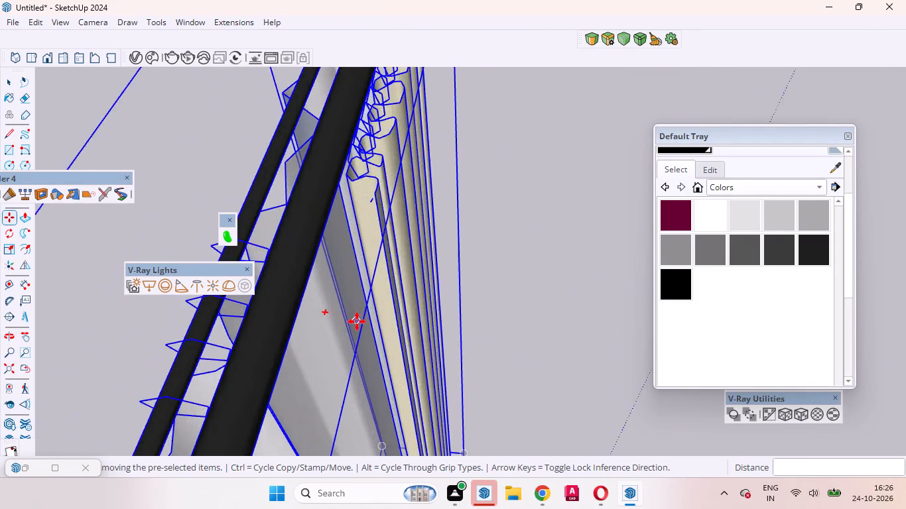
{"action": "middle_click_drag", "start_coordinate": [371, 321], "coordinate": [446, 298]}
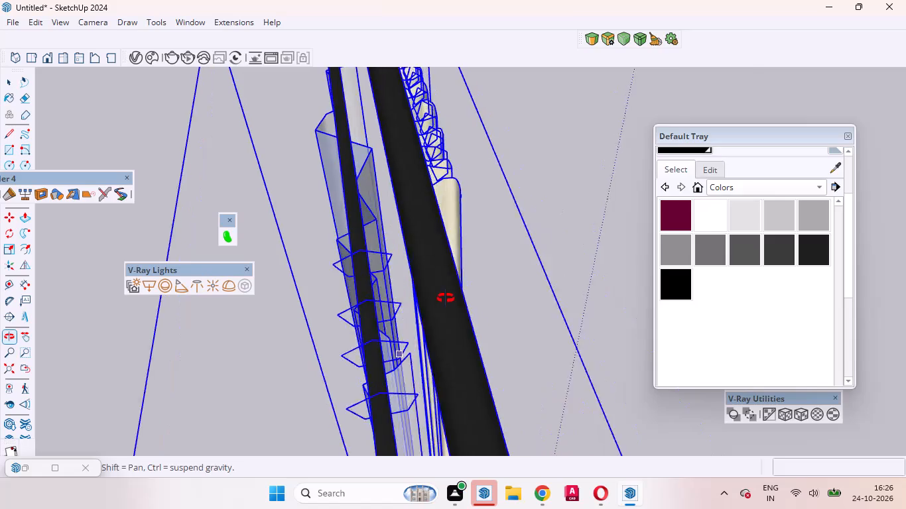
{"action": "middle_click_drag", "start_coordinate": [446, 298], "coordinate": [430, 300]}
{"action": "scroll", "coordinate": [456, 254], "scroll_direction": "down", "scroll_amount": 20}
{"action": "scroll", "coordinate": [456, 254], "scroll_direction": "down", "scroll_amount": 7}
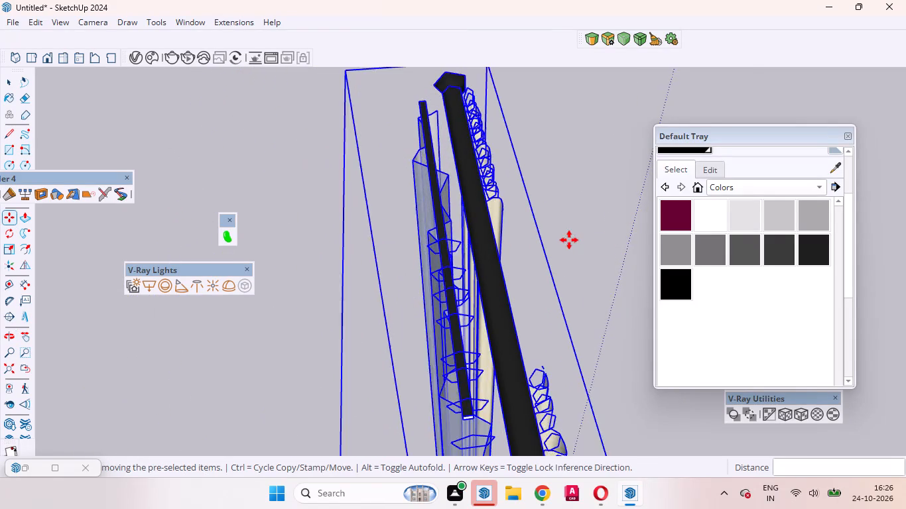
{"action": "scroll", "coordinate": [569, 240], "scroll_direction": "down", "scroll_amount": 3}
{"action": "key", "text": "space"}
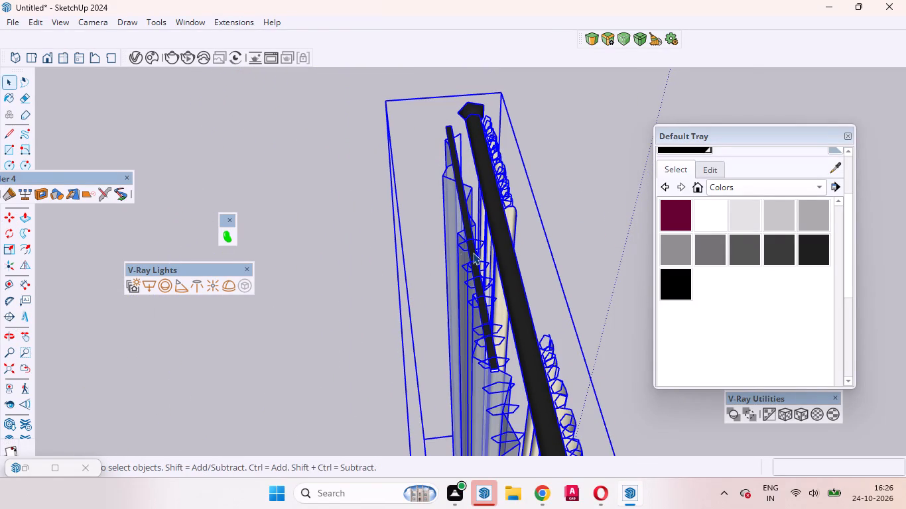
{"action": "scroll", "coordinate": [317, 252], "scroll_direction": "down", "scroll_amount": 8}
{"action": "left_click", "coordinate": [507, 285]}
{"action": "left_click", "coordinate": [438, 314]}
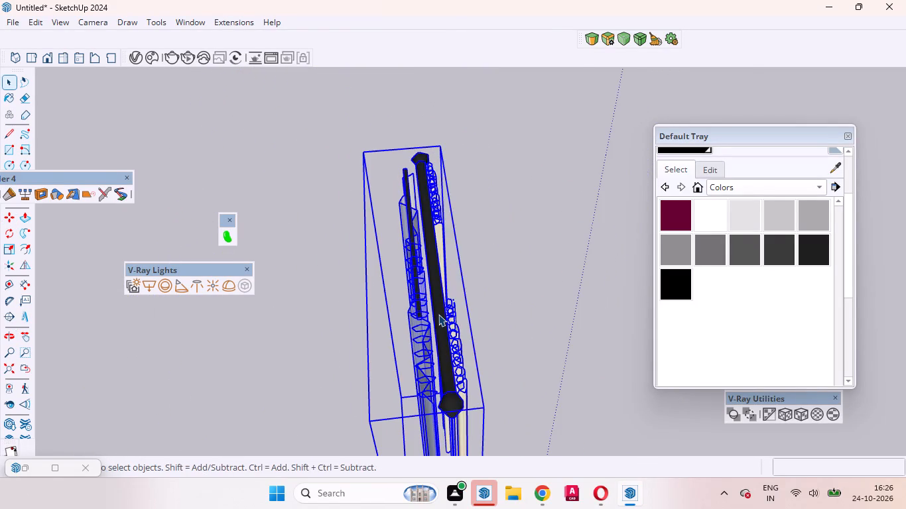
{"action": "right_click", "coordinate": [438, 314]}
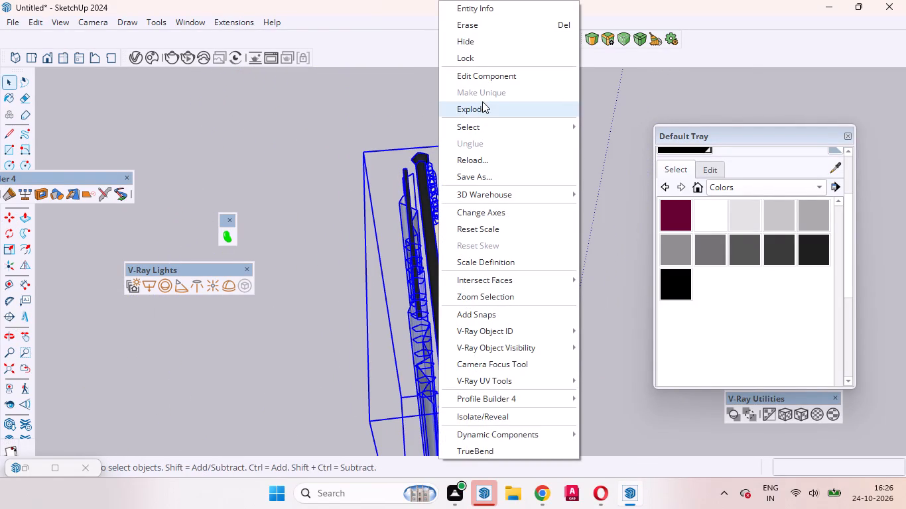
{"action": "left_click", "coordinate": [482, 103]}
{"action": "left_click", "coordinate": [490, 281]}
Move the white sheer curtain and its thin rod back, away from the main rod and beige drapes, and deselect it.
{"action": "left_click", "coordinate": [415, 298]}
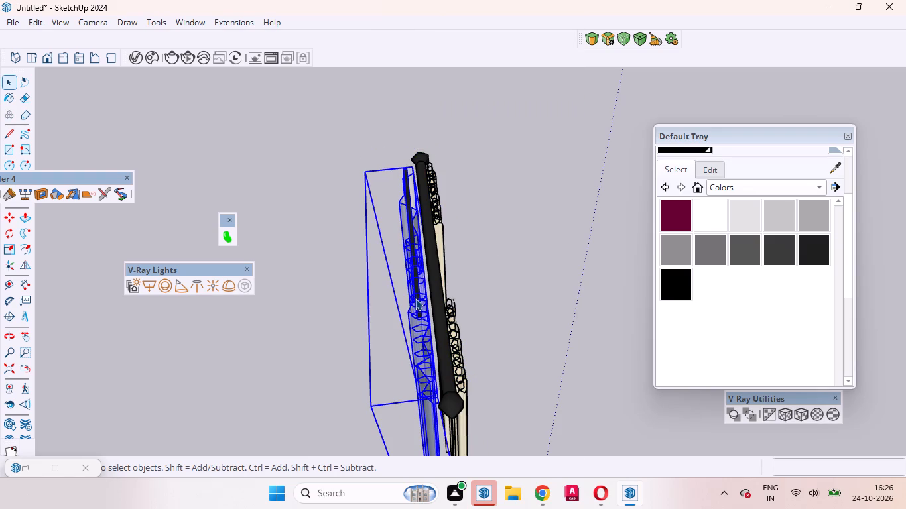
{"action": "key", "text": "m"}
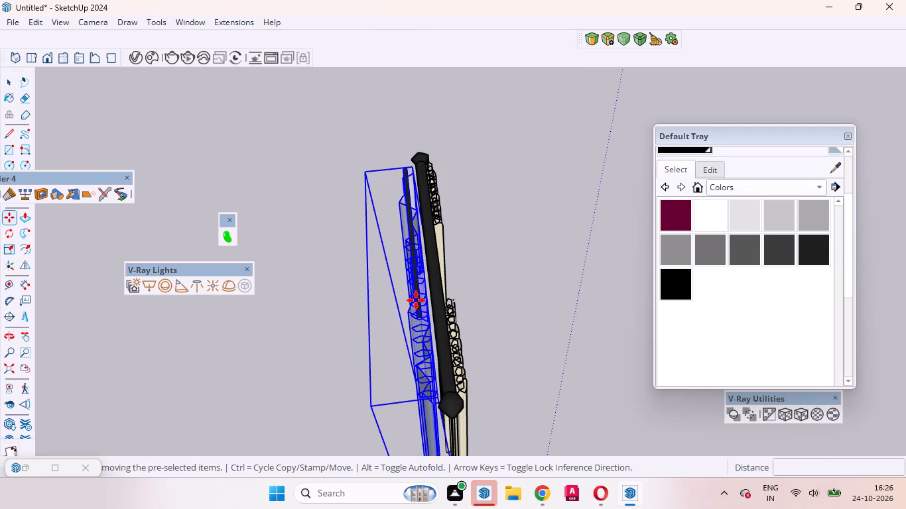
{"action": "left_click", "coordinate": [416, 300]}
{"action": "left_click", "coordinate": [344, 282]}
{"action": "middle_click_drag", "start_coordinate": [385, 357], "coordinate": [282, 359]}
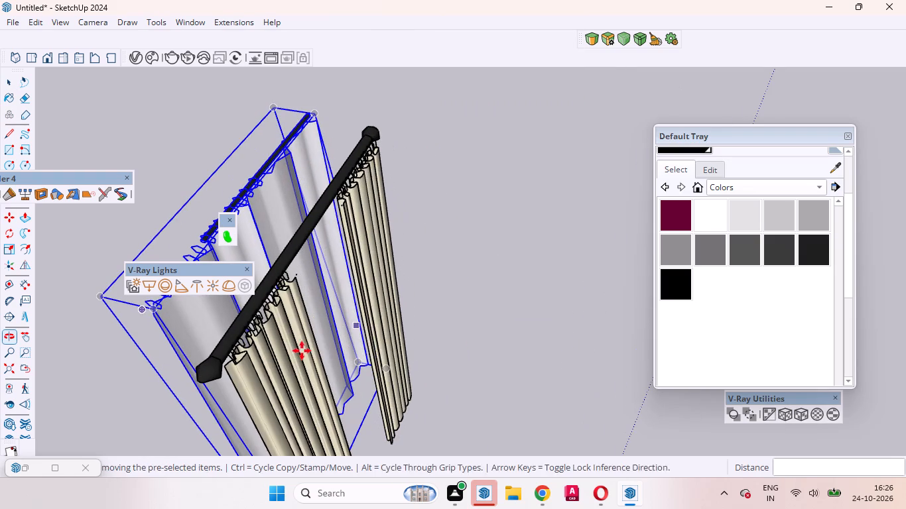
{"action": "key", "text": "space"}
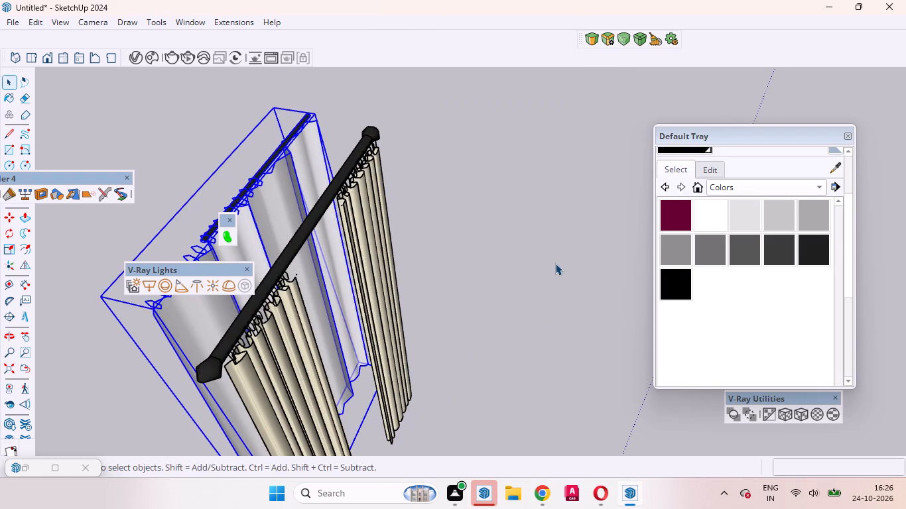
{"action": "left_click", "coordinate": [555, 263]}
Move the right-hand beige drape forward off the main rod by about 1' 7 3/4".
{"action": "scroll", "coordinate": [602, 217], "scroll_direction": "down", "scroll_amount": 8}
{"action": "middle_click_drag", "start_coordinate": [481, 270], "coordinate": [297, 196]}
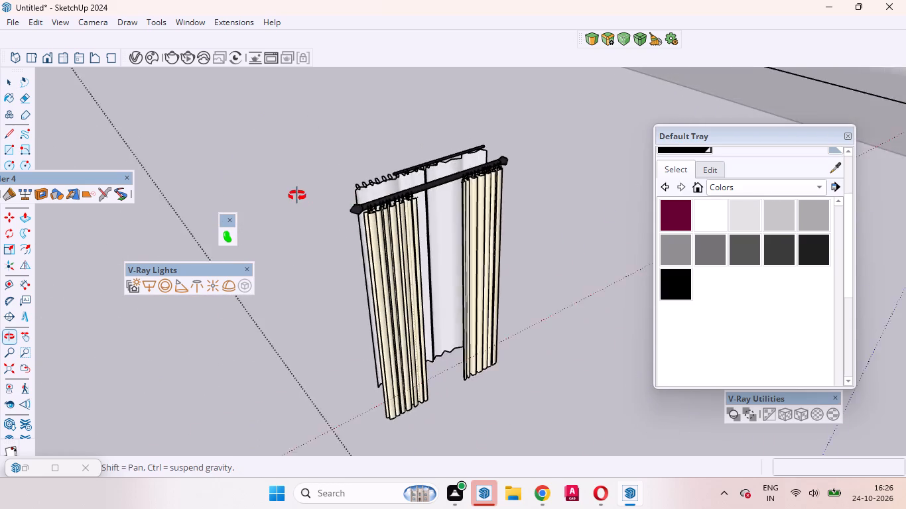
{"action": "middle_click_drag", "start_coordinate": [297, 196], "coordinate": [295, 192]}
{"action": "scroll", "coordinate": [469, 199], "scroll_direction": "up", "scroll_amount": 7}
{"action": "left_click", "coordinate": [484, 240]}
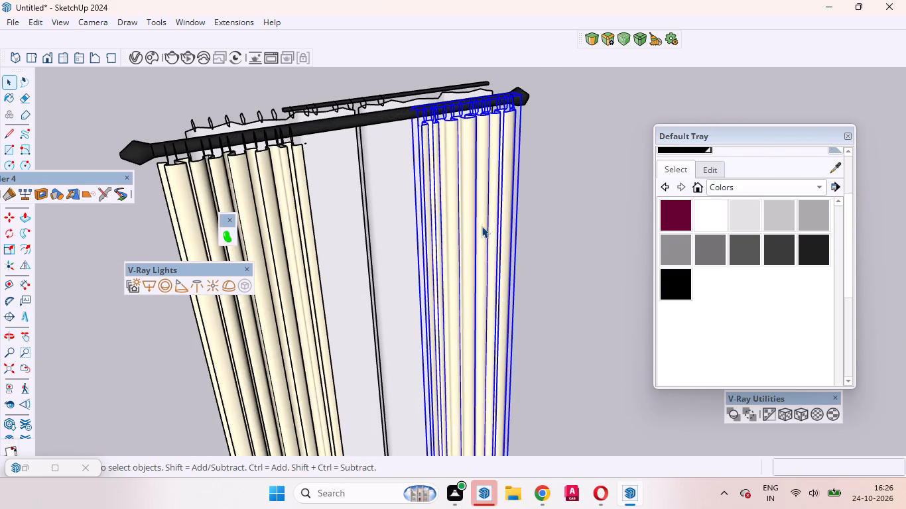
{"action": "scroll", "coordinate": [482, 226], "scroll_direction": "down", "scroll_amount": 10}
{"action": "key", "text": "m"}
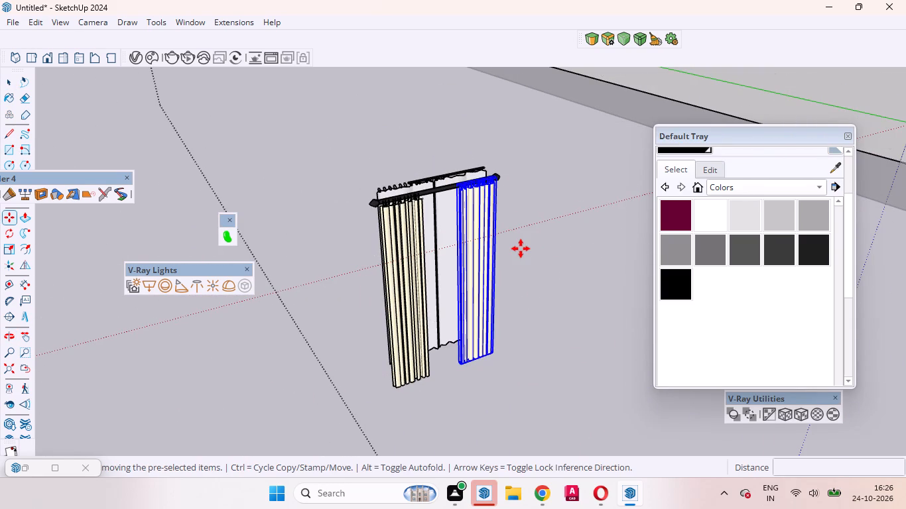
{"action": "left_click", "coordinate": [520, 248]}
{"action": "left_click", "coordinate": [574, 308]}
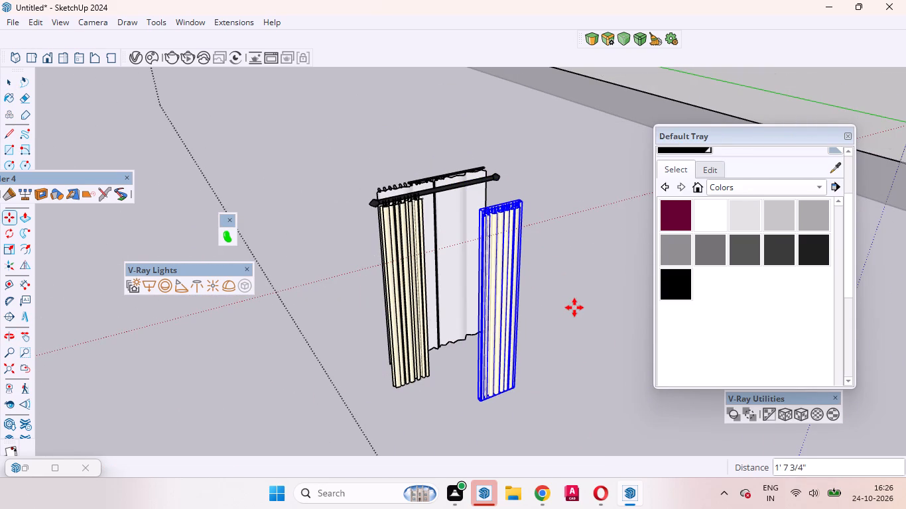
{"action": "middle_click_drag", "start_coordinate": [573, 308], "coordinate": [426, 294]}
{"action": "scroll", "coordinate": [495, 316], "scroll_direction": "up", "scroll_amount": 4}
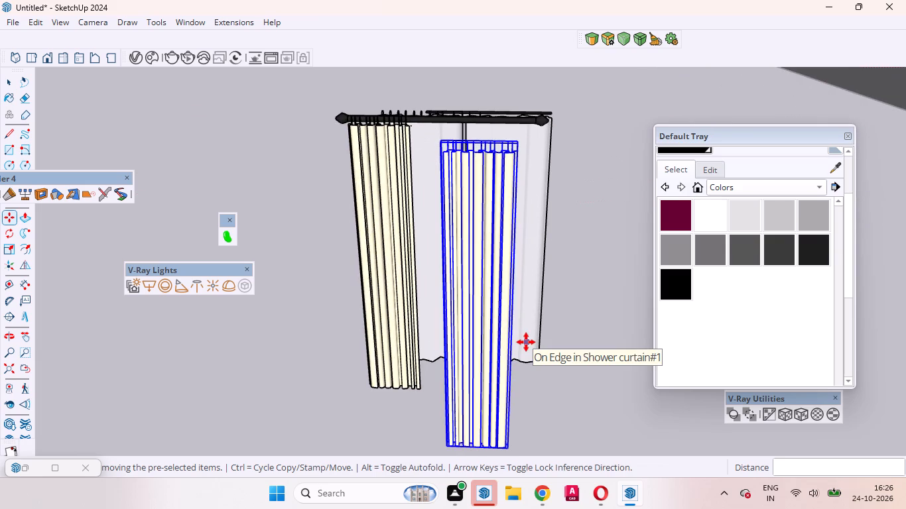
Widen the detached beige drape along the red axis to a scale of about 1.67.
{"action": "key", "text": "s"}
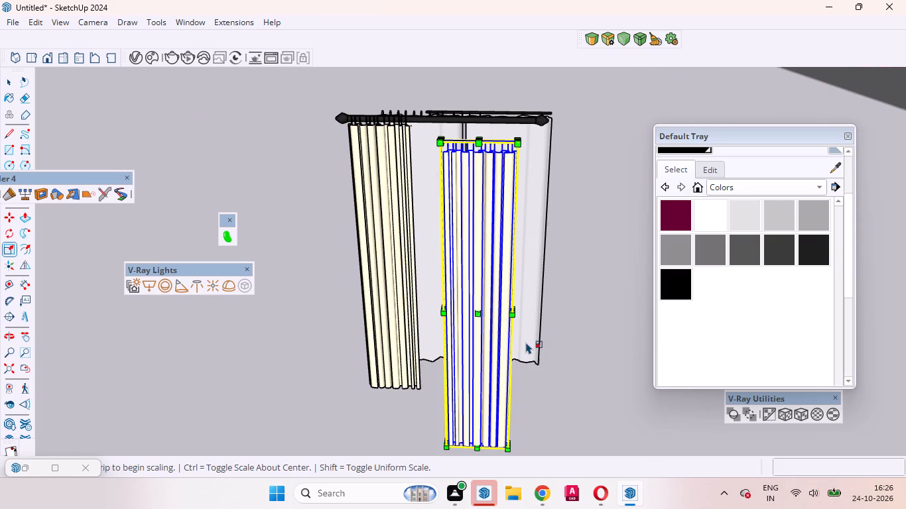
{"action": "left_click", "coordinate": [515, 306]}
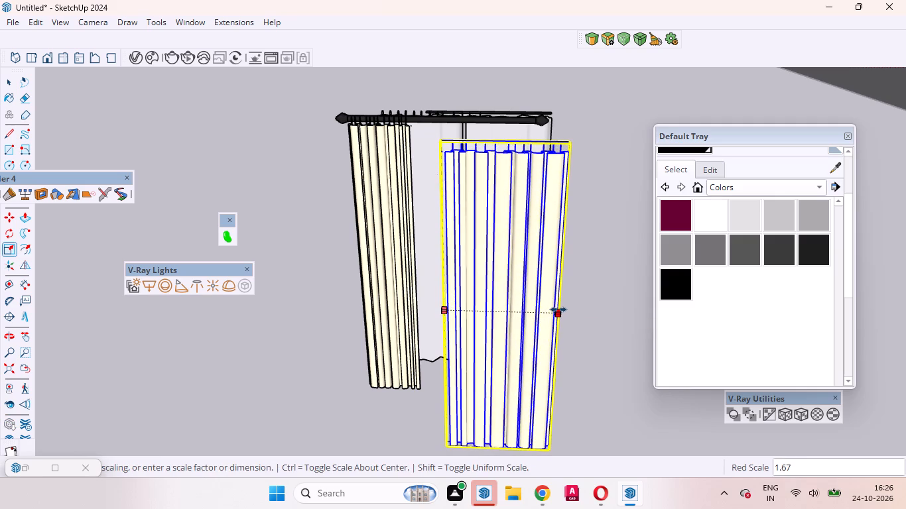
{"action": "left_click", "coordinate": [558, 310]}
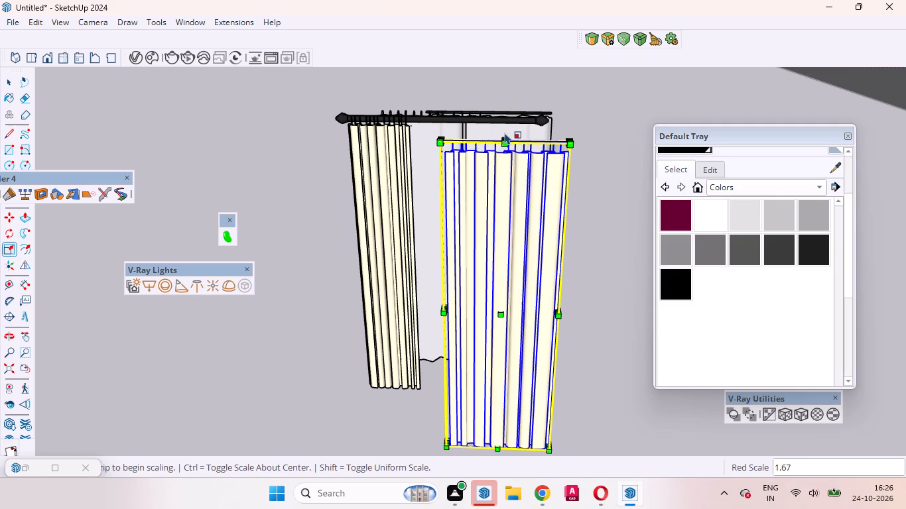
Shorten the detached beige drape along the blue axis from its top edge to a scale of about 0.57.
{"action": "scroll", "coordinate": [505, 137], "scroll_direction": "up", "scroll_amount": 5}
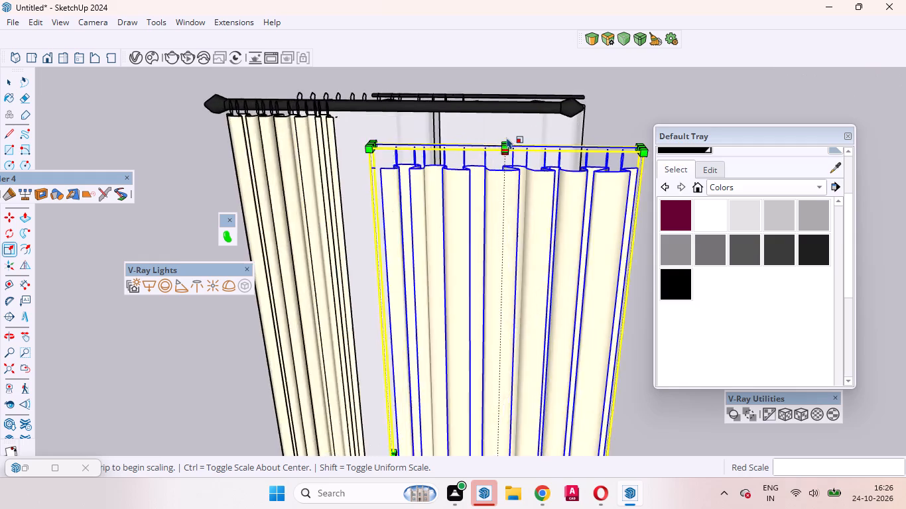
{"action": "scroll", "coordinate": [507, 137], "scroll_direction": "up", "scroll_amount": 4}
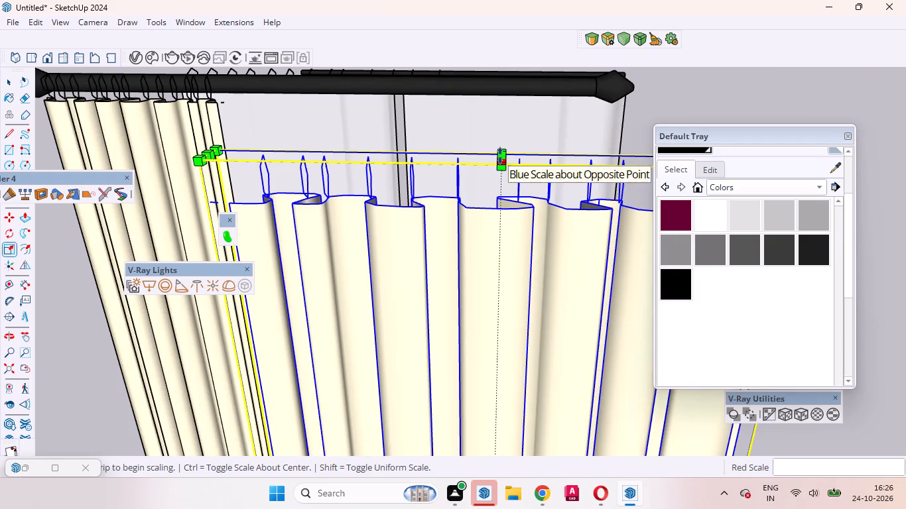
{"action": "left_click", "coordinate": [500, 156]}
{"action": "scroll", "coordinate": [500, 209], "scroll_direction": "down", "scroll_amount": 20}
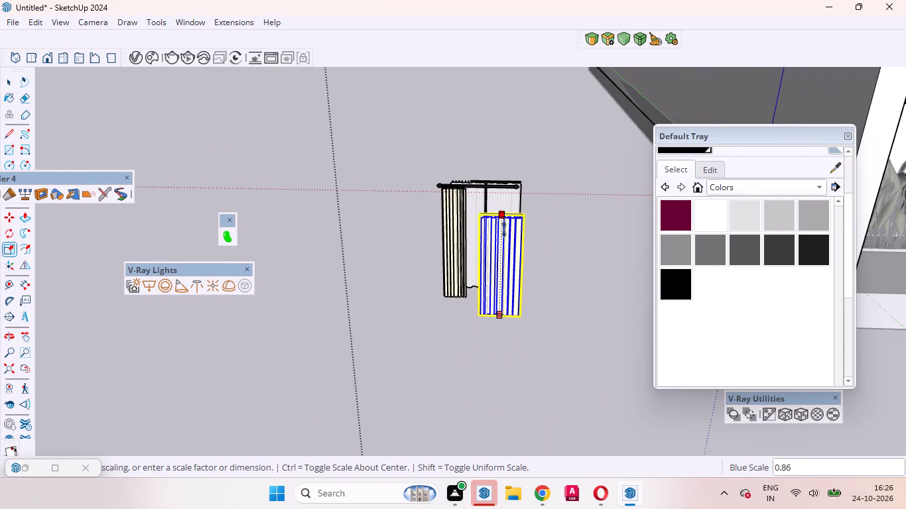
{"action": "left_click", "coordinate": [504, 250]}
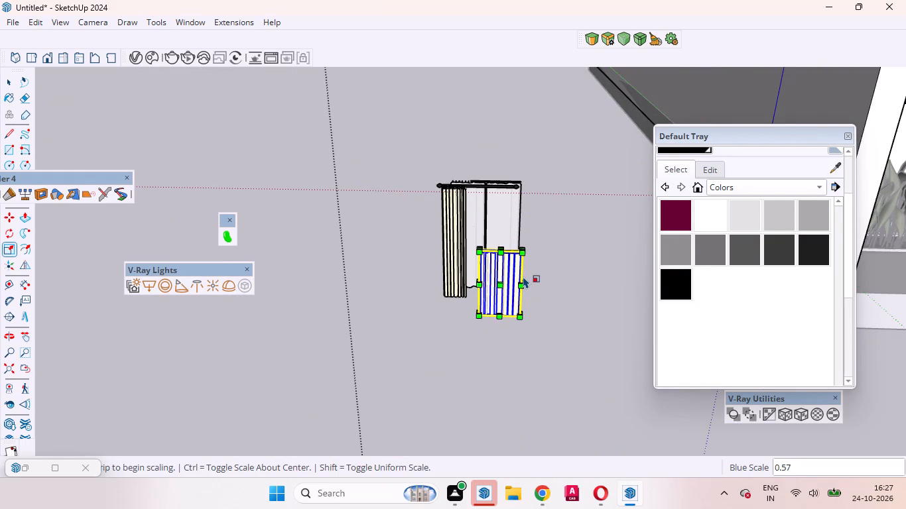
{"action": "key", "text": "space"}
Move the shortened beige drape by its top corner about 17' 11" to the lower black-framed window on the facade.
{"action": "scroll", "coordinate": [523, 273], "scroll_direction": "up", "scroll_amount": 6}
{"action": "middle_click_drag", "start_coordinate": [525, 273], "coordinate": [490, 295]}
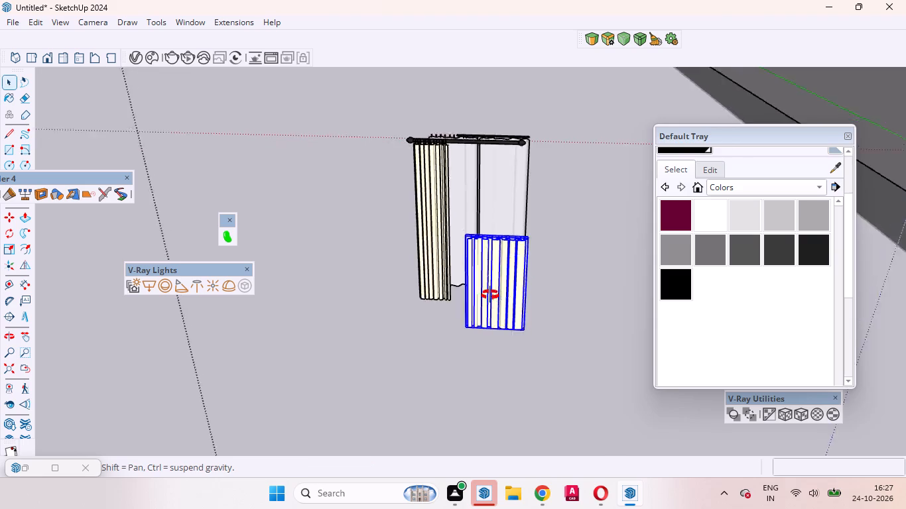
{"action": "middle_click_drag", "start_coordinate": [490, 295], "coordinate": [436, 347]}
{"action": "scroll", "coordinate": [390, 355], "scroll_direction": "down", "scroll_amount": 5}
{"action": "scroll", "coordinate": [586, 231], "scroll_direction": "up", "scroll_amount": 12}
{"action": "middle_click_drag", "start_coordinate": [512, 263], "coordinate": [448, 269]}
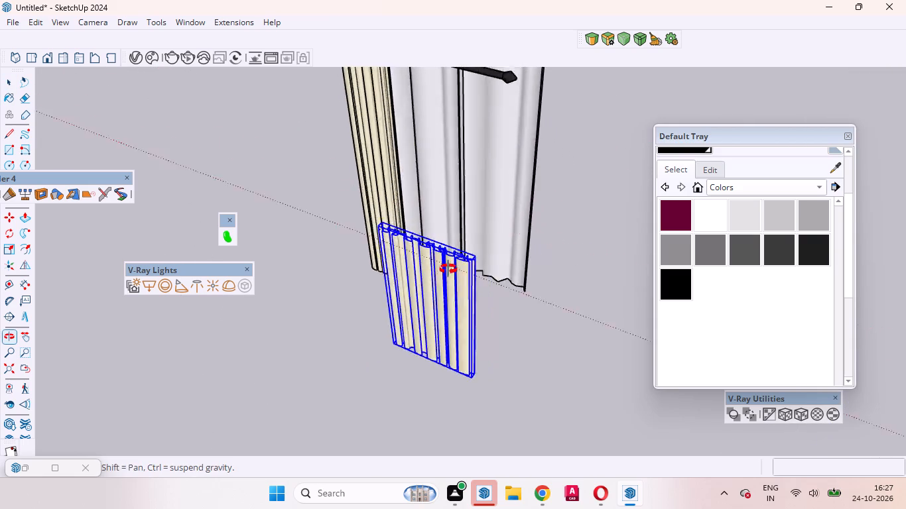
{"action": "middle_click_drag", "start_coordinate": [448, 269], "coordinate": [379, 272]}
{"action": "scroll", "coordinate": [386, 234], "scroll_direction": "up", "scroll_amount": 15}
{"action": "middle_click_drag", "start_coordinate": [418, 277], "coordinate": [383, 291]}
{"action": "key", "text": "space"}
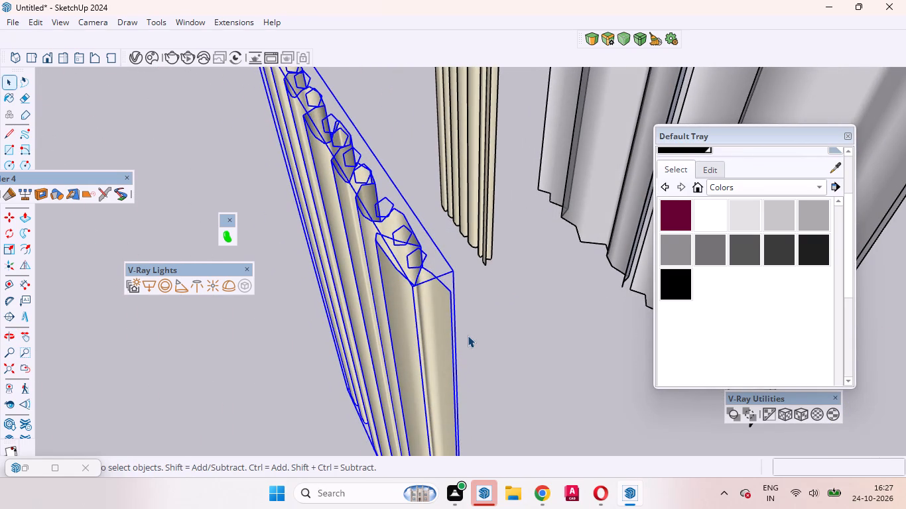
{"action": "key", "text": "m"}
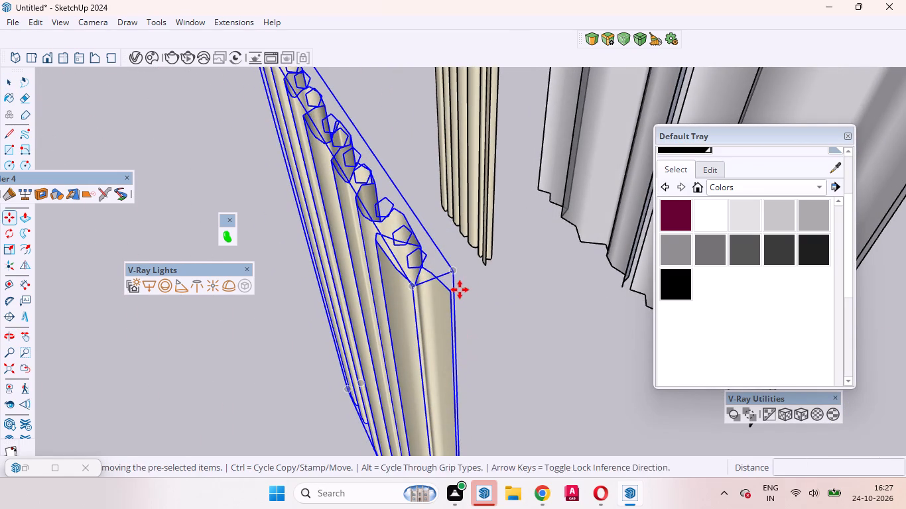
{"action": "left_click", "coordinate": [455, 270]}
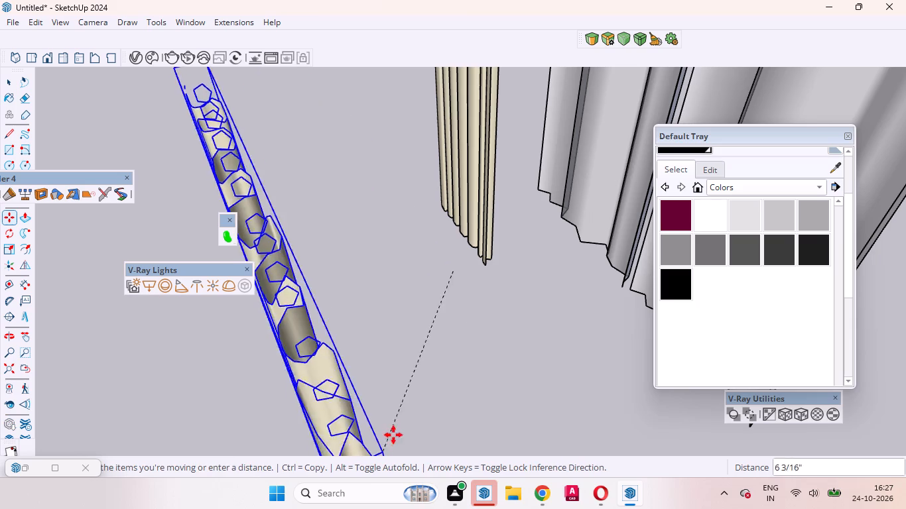
{"action": "scroll", "coordinate": [395, 430], "scroll_direction": "down", "scroll_amount": 20}
{"action": "scroll", "coordinate": [395, 430], "scroll_direction": "down", "scroll_amount": 5}
{"action": "scroll", "coordinate": [432, 356], "scroll_direction": "down", "scroll_amount": 13}
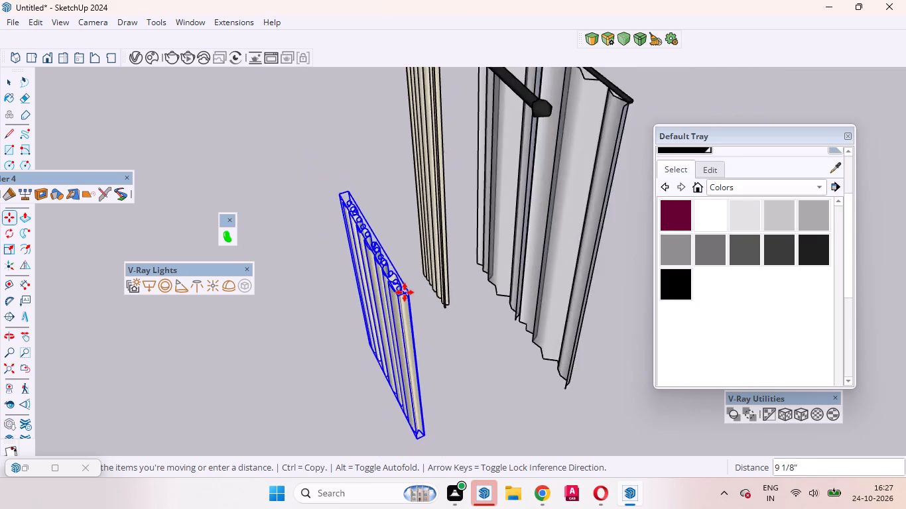
{"action": "scroll", "coordinate": [405, 292], "scroll_direction": "down", "scroll_amount": 16}
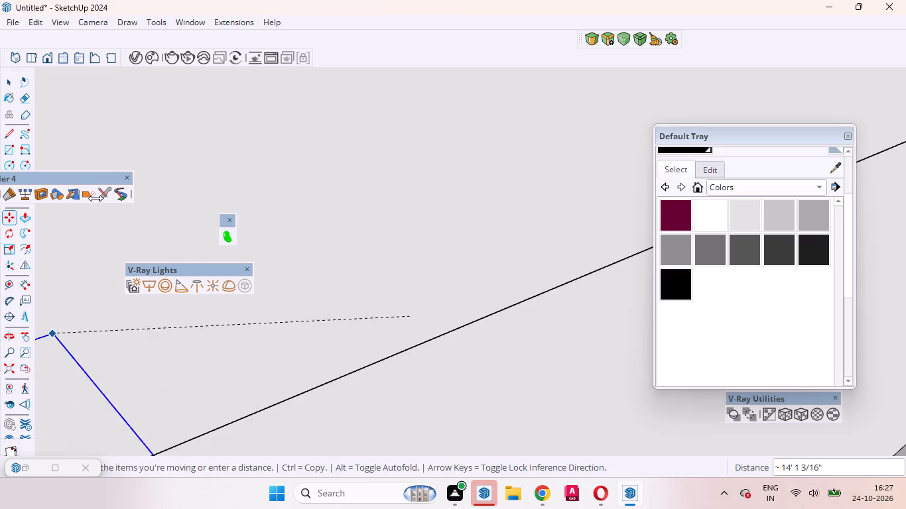
{"action": "left_click", "coordinate": [47, 55]}
{"action": "scroll", "coordinate": [460, 231], "scroll_direction": "down", "scroll_amount": 6}
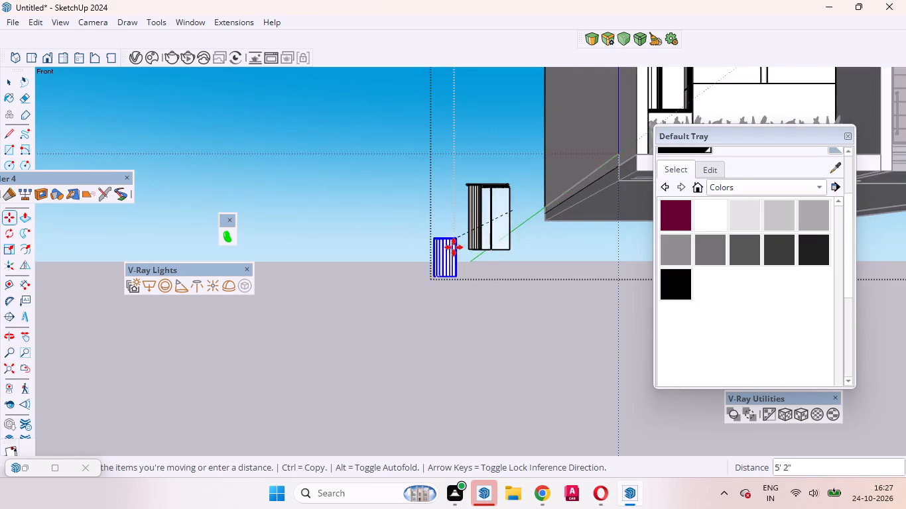
{"action": "scroll", "coordinate": [454, 247], "scroll_direction": "down", "scroll_amount": 8}
{"action": "scroll", "coordinate": [596, 167], "scroll_direction": "up", "scroll_amount": 12}
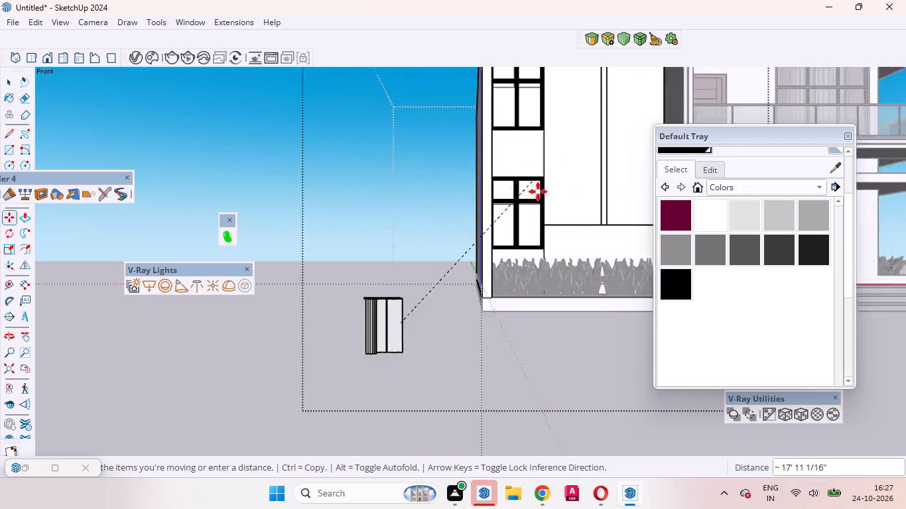
{"action": "scroll", "coordinate": [538, 192], "scroll_direction": "up", "scroll_amount": 18}
{"action": "middle_click_drag", "start_coordinate": [525, 195], "coordinate": [576, 225]}
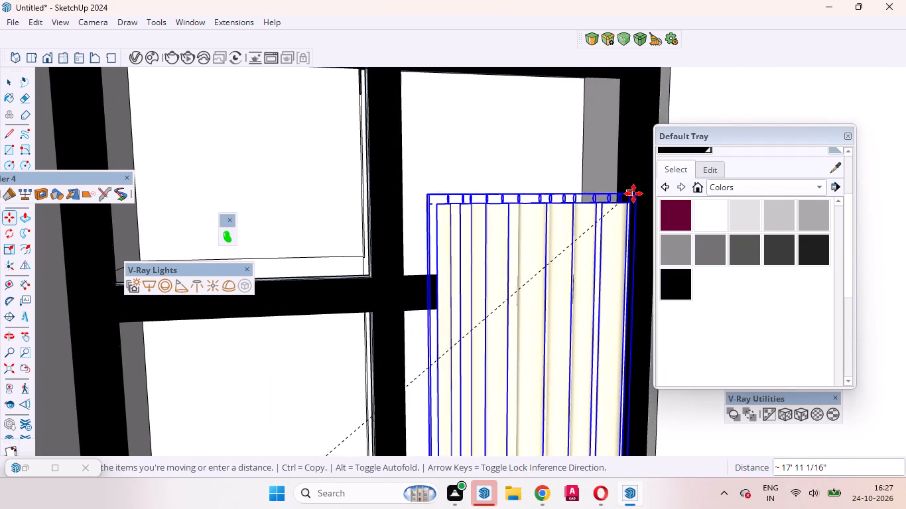
{"action": "left_click", "coordinate": [634, 190]}
Move the drape by its rear top corner about 3' 1/2" into the upper left inner corner of the window recess.
{"action": "middle_click_drag", "start_coordinate": [590, 188], "coordinate": [422, 257]}
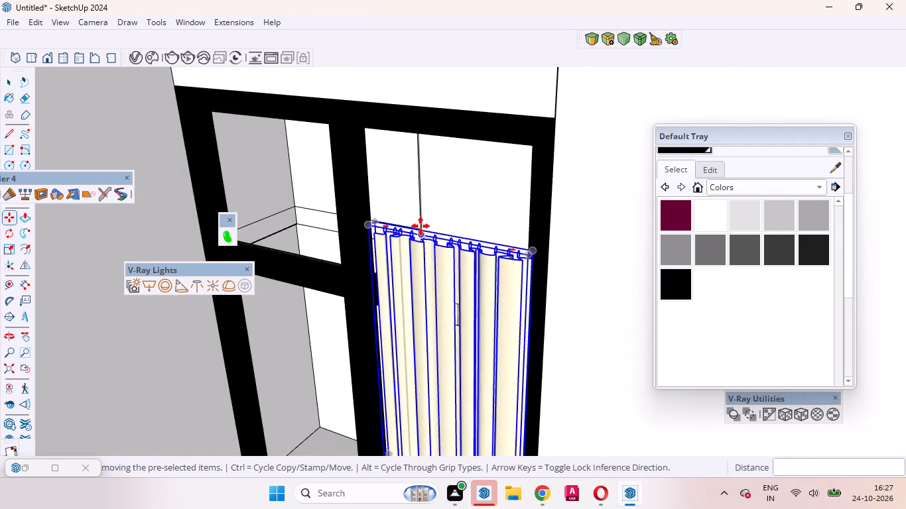
{"action": "scroll", "coordinate": [421, 224], "scroll_direction": "up", "scroll_amount": 6}
{"action": "middle_click_drag", "start_coordinate": [419, 219], "coordinate": [397, 254]}
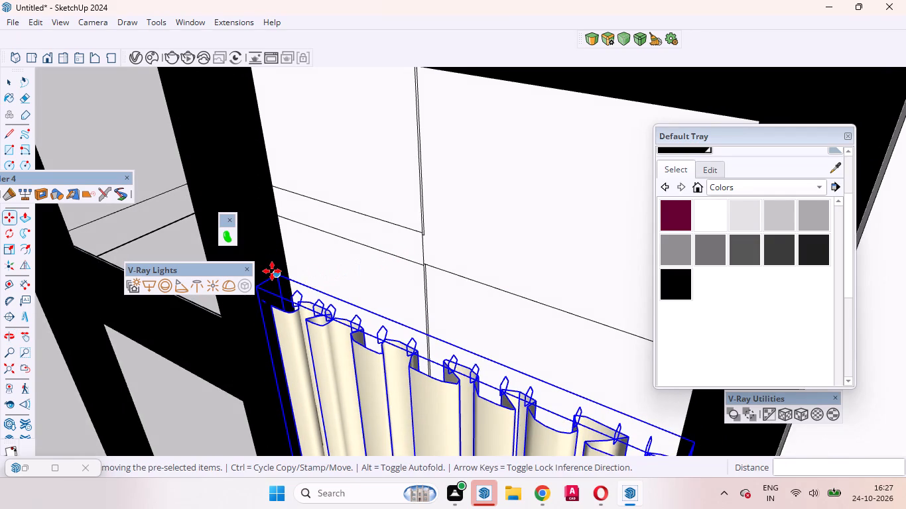
{"action": "left_click", "coordinate": [272, 270]}
{"action": "scroll", "coordinate": [417, 184], "scroll_direction": "down", "scroll_amount": 8}
{"action": "middle_click_drag", "start_coordinate": [324, 153], "coordinate": [304, 132]}
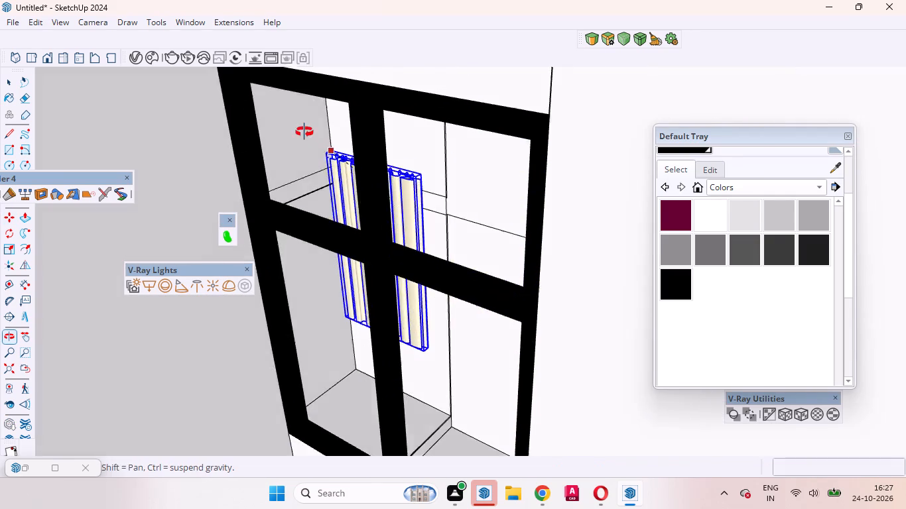
{"action": "middle_click_drag", "start_coordinate": [304, 132], "coordinate": [296, 99]}
{"action": "scroll", "coordinate": [303, 109], "scroll_direction": "up", "scroll_amount": 1}
{"action": "scroll", "coordinate": [369, 281], "scroll_direction": "down", "scroll_amount": 9}
{"action": "scroll", "coordinate": [354, 197], "scroll_direction": "up", "scroll_amount": 7}
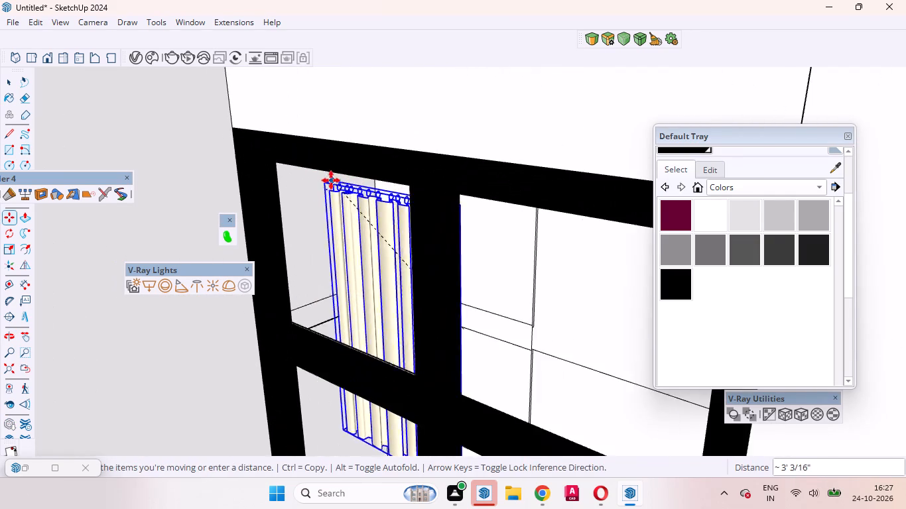
{"action": "scroll", "coordinate": [331, 180], "scroll_direction": "up", "scroll_amount": 3}
{"action": "middle_click_drag", "start_coordinate": [310, 184], "coordinate": [243, 87]}
{"action": "scroll", "coordinate": [260, 116], "scroll_direction": "up", "scroll_amount": 5}
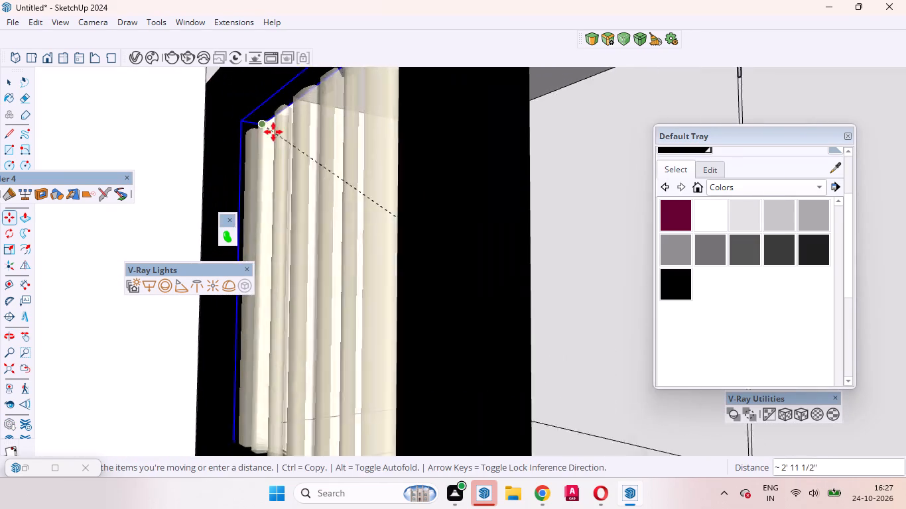
{"action": "scroll", "coordinate": [273, 132], "scroll_direction": "up", "scroll_amount": 10}
{"action": "scroll", "coordinate": [274, 129], "scroll_direction": "down", "scroll_amount": 1}
{"action": "scroll", "coordinate": [274, 129], "scroll_direction": "up", "scroll_amount": 8}
{"action": "middle_click_drag", "start_coordinate": [288, 139], "coordinate": [210, 123]}
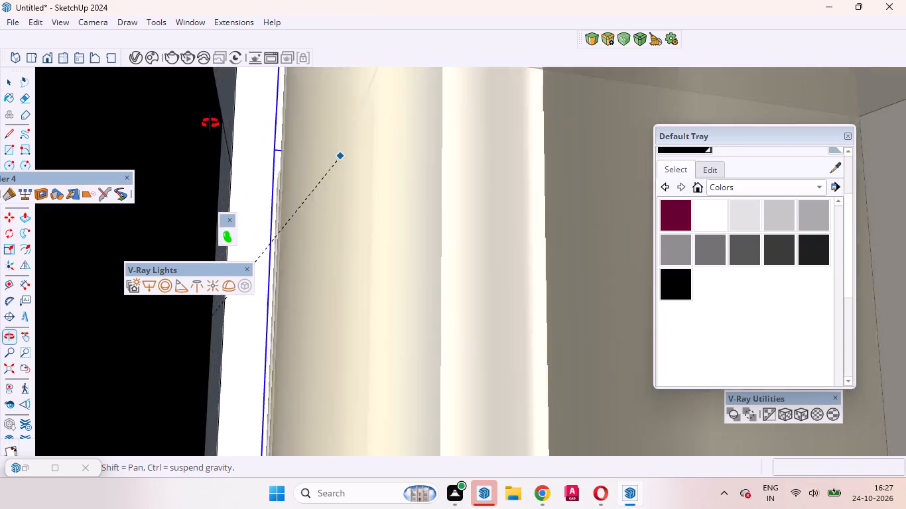
{"action": "middle_click_drag", "start_coordinate": [210, 123], "coordinate": [152, 144]}
{"action": "scroll", "coordinate": [152, 144], "scroll_direction": "up", "scroll_amount": 1}
{"action": "scroll", "coordinate": [265, 182], "scroll_direction": "down", "scroll_amount": 8}
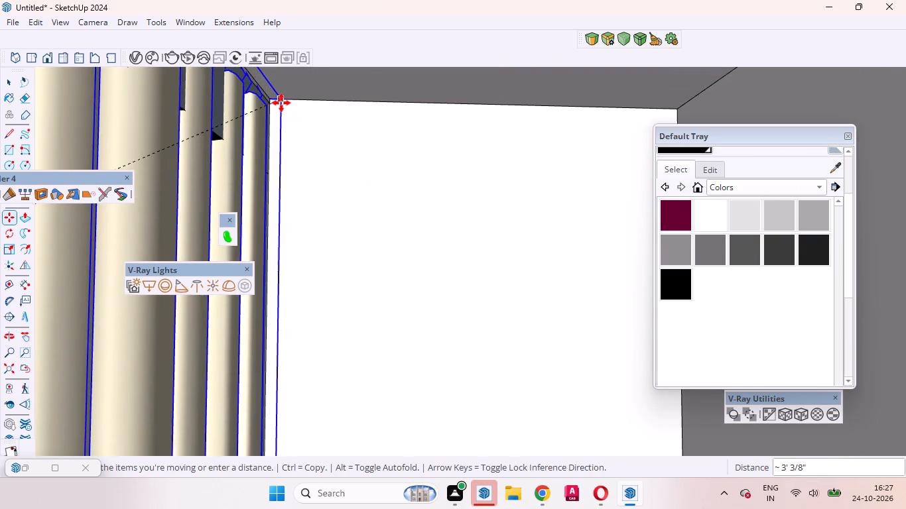
{"action": "left_click", "coordinate": [310, 101]}
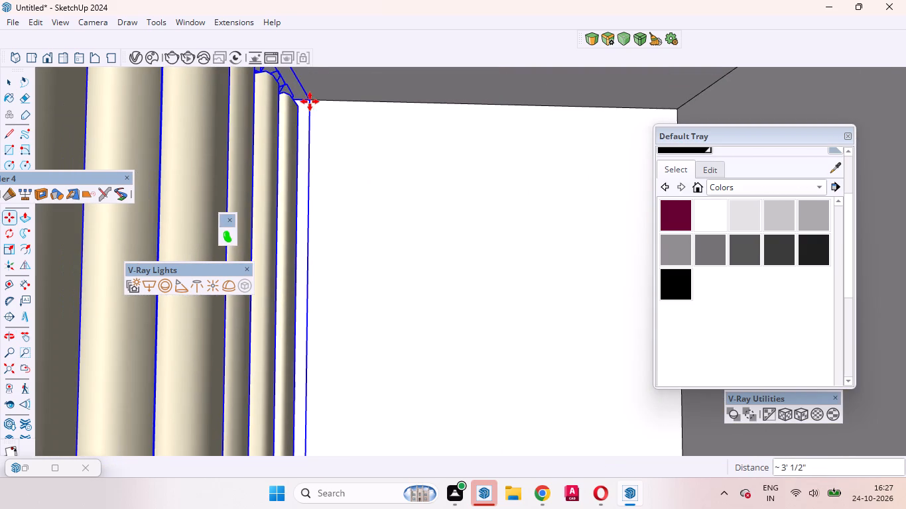
Nudge the drape slightly from its top corner to adjust its fit behind the window frame.
{"action": "middle_click_drag", "start_coordinate": [313, 105], "coordinate": [262, 154]}
{"action": "scroll", "coordinate": [289, 77], "scroll_direction": "up", "scroll_amount": 17}
{"action": "scroll", "coordinate": [316, 121], "scroll_direction": "down", "scroll_amount": 2}
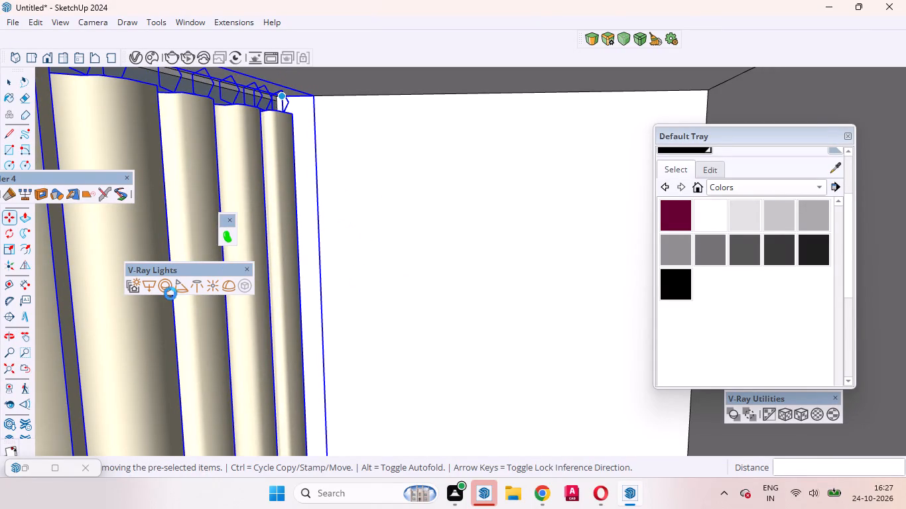
{"action": "left_click", "coordinate": [314, 94]}
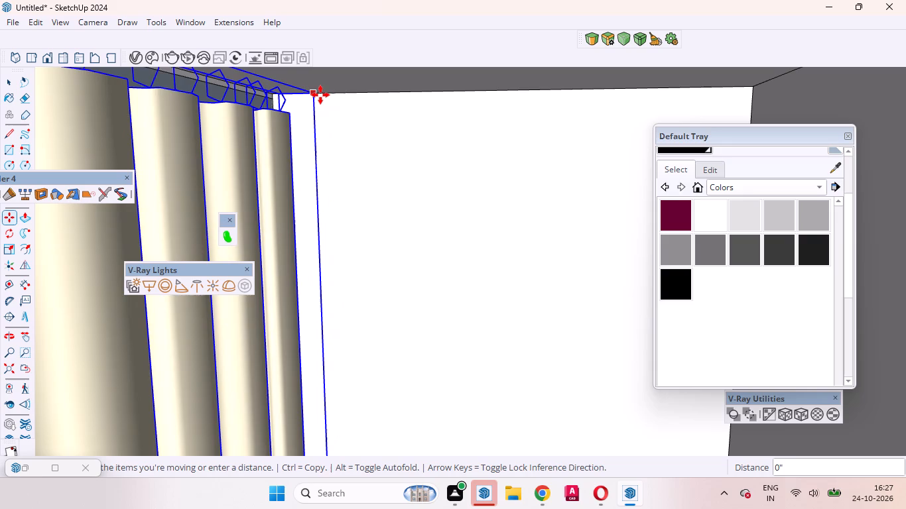
{"action": "left_click", "coordinate": [324, 95]}
{"action": "middle_click_drag", "start_coordinate": [302, 225], "coordinate": [471, 290]}
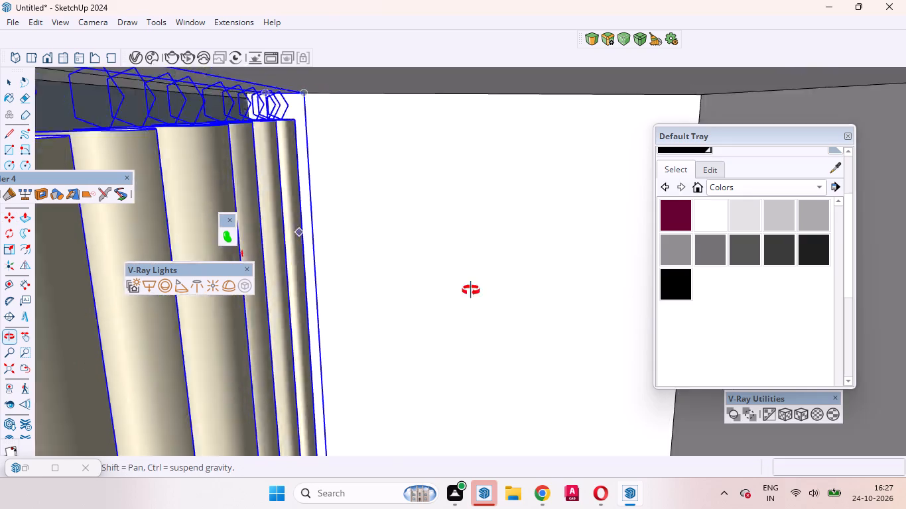
{"action": "middle_click_drag", "start_coordinate": [471, 290], "coordinate": [634, 223]}
{"action": "scroll", "coordinate": [625, 234], "scroll_direction": "up", "scroll_amount": 1}
{"action": "scroll", "coordinate": [531, 331], "scroll_direction": "down", "scroll_amount": 20}
{"action": "scroll", "coordinate": [531, 331], "scroll_direction": "down", "scroll_amount": 1}
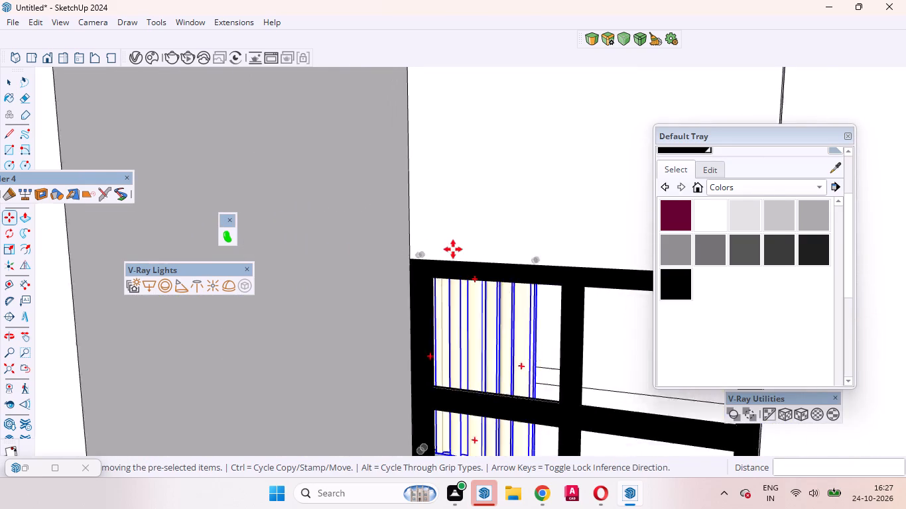
{"action": "scroll", "coordinate": [453, 249], "scroll_direction": "down", "scroll_amount": 11}
{"action": "key", "text": "space"}
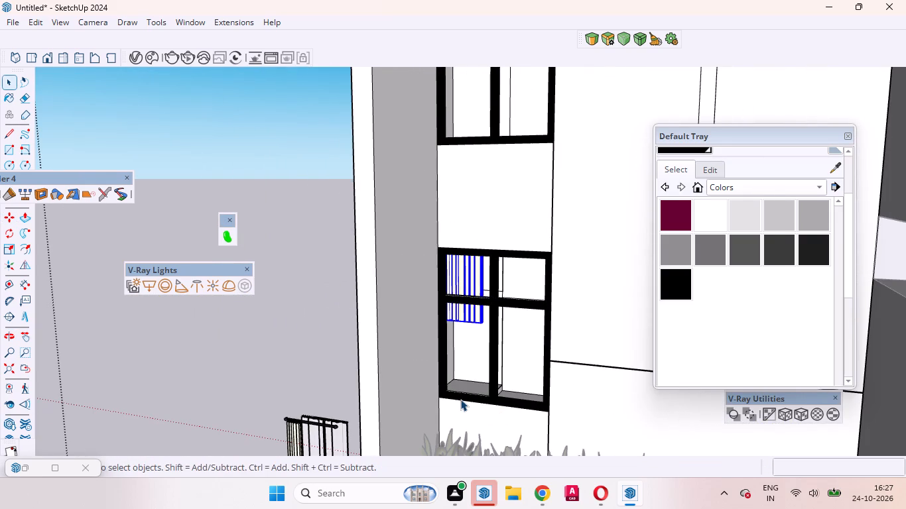
Scale the drape uniformly from its lower corner to about 1.90, extending it down toward the window sill.
{"action": "key", "text": "s"}
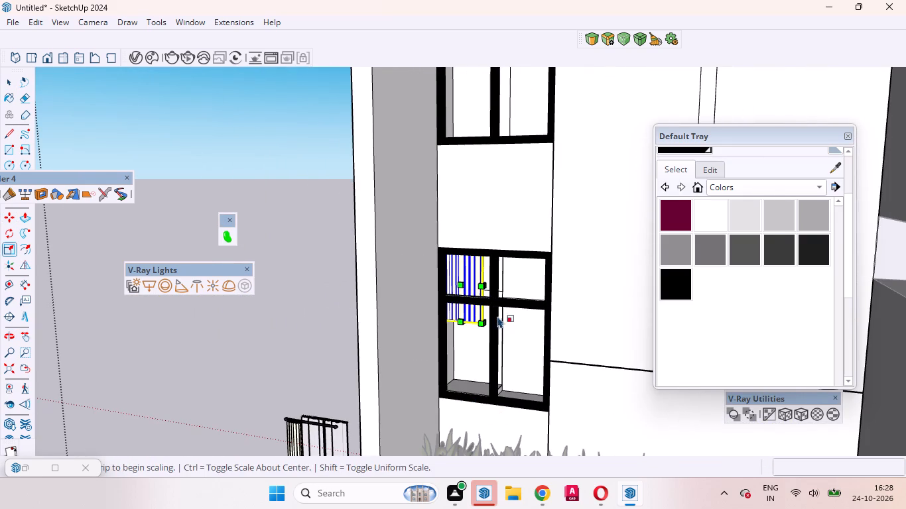
{"action": "left_click", "coordinate": [488, 320]}
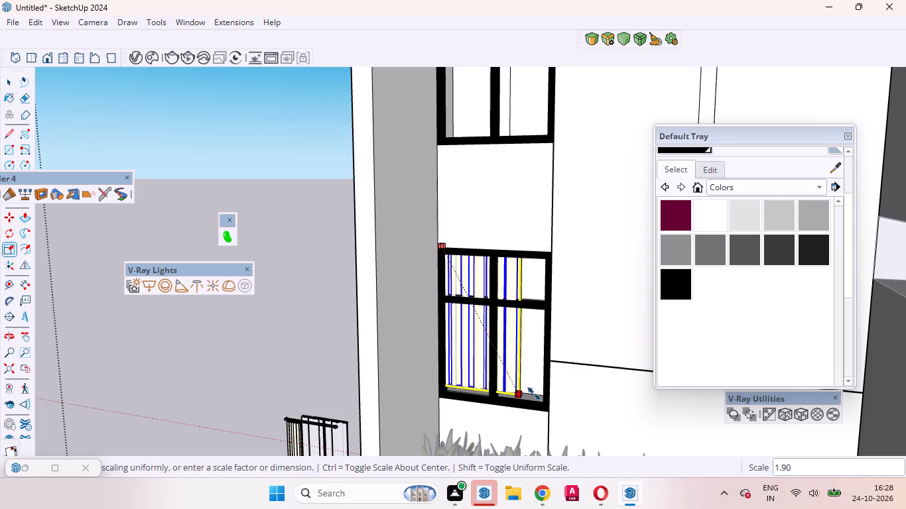
{"action": "left_click", "coordinate": [534, 394]}
Widen the drape along the red axis until its free side meets the window's right-hand frame.
{"action": "scroll", "coordinate": [545, 331], "scroll_direction": "up", "scroll_amount": 11}
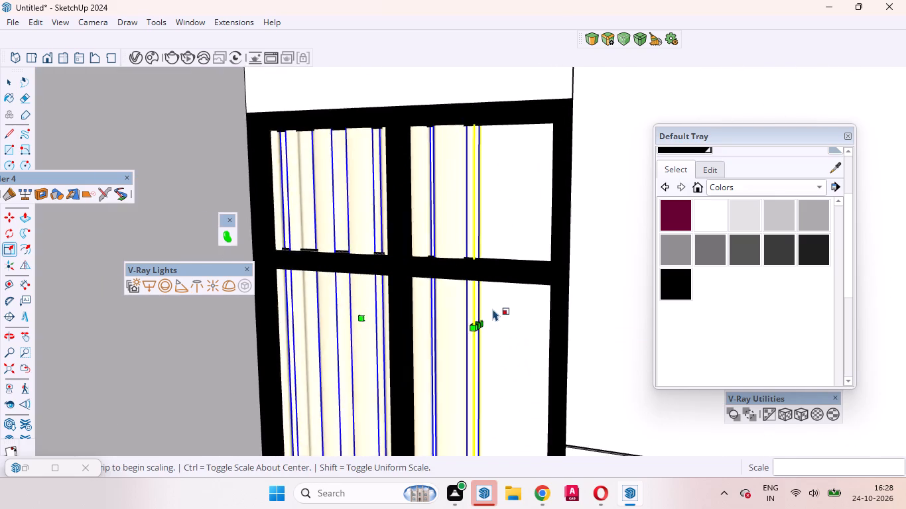
{"action": "scroll", "coordinate": [493, 309], "scroll_direction": "up", "scroll_amount": 3}
{"action": "left_click", "coordinate": [474, 330]}
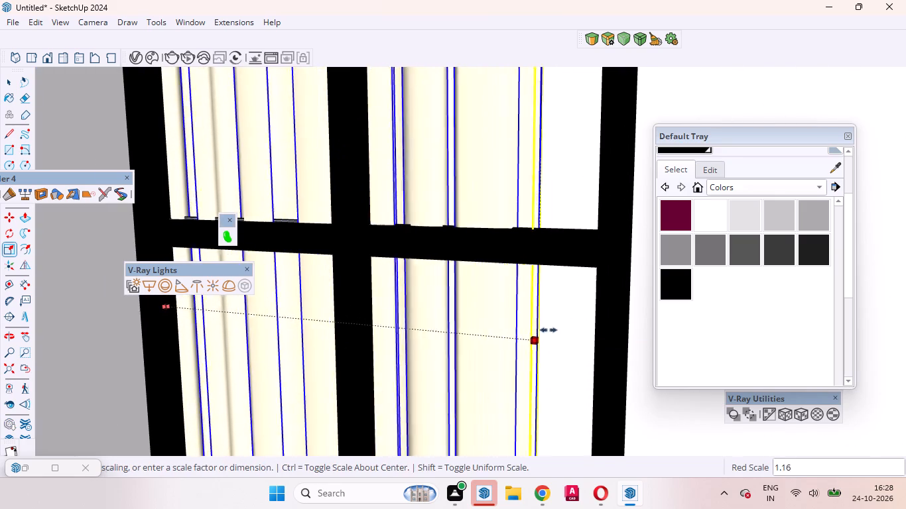
{"action": "left_click", "coordinate": [598, 329]}
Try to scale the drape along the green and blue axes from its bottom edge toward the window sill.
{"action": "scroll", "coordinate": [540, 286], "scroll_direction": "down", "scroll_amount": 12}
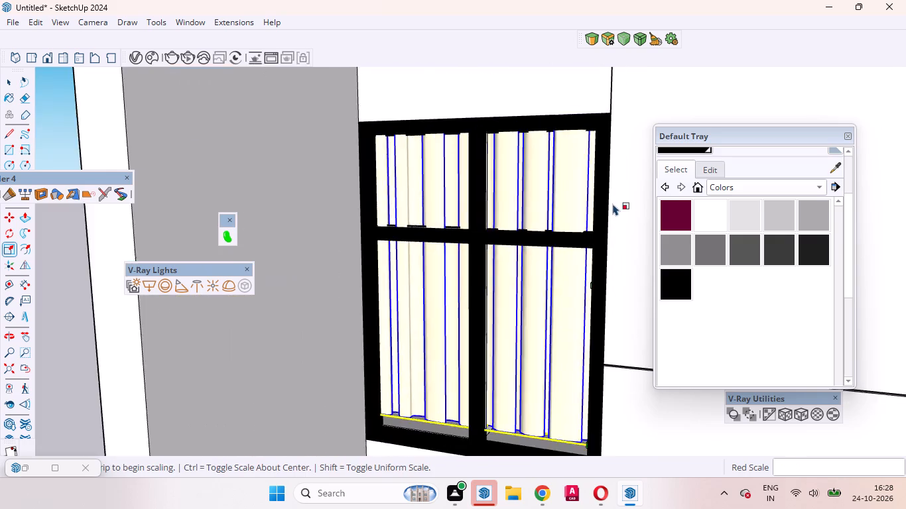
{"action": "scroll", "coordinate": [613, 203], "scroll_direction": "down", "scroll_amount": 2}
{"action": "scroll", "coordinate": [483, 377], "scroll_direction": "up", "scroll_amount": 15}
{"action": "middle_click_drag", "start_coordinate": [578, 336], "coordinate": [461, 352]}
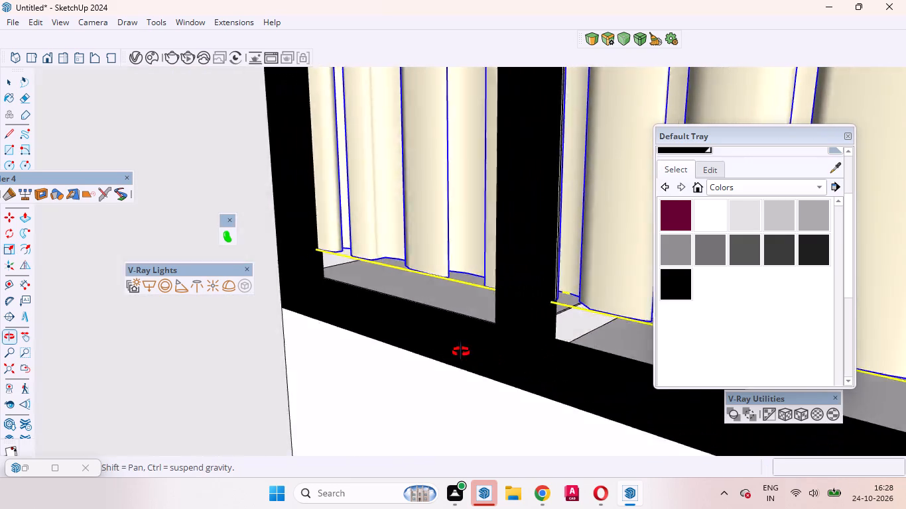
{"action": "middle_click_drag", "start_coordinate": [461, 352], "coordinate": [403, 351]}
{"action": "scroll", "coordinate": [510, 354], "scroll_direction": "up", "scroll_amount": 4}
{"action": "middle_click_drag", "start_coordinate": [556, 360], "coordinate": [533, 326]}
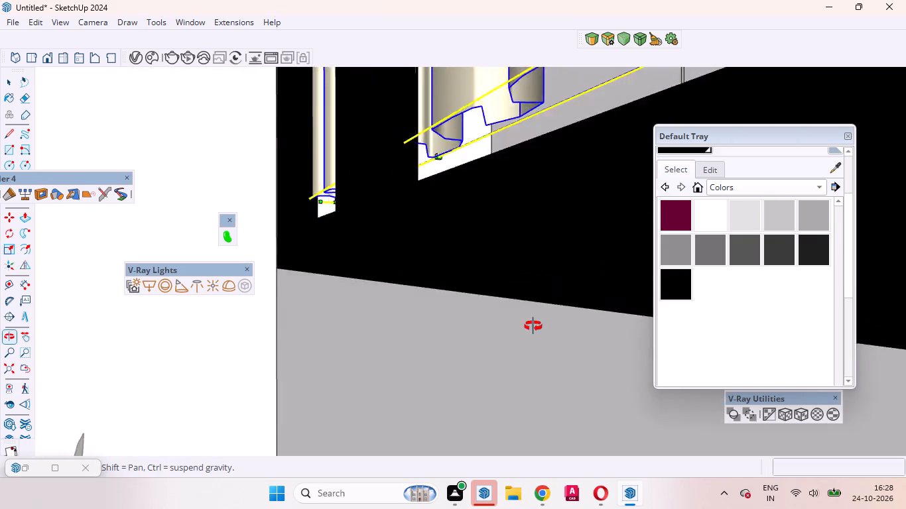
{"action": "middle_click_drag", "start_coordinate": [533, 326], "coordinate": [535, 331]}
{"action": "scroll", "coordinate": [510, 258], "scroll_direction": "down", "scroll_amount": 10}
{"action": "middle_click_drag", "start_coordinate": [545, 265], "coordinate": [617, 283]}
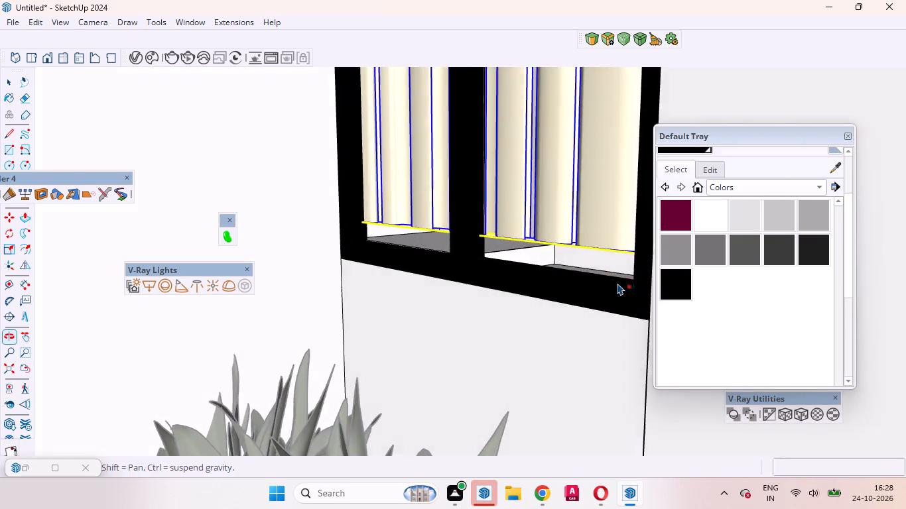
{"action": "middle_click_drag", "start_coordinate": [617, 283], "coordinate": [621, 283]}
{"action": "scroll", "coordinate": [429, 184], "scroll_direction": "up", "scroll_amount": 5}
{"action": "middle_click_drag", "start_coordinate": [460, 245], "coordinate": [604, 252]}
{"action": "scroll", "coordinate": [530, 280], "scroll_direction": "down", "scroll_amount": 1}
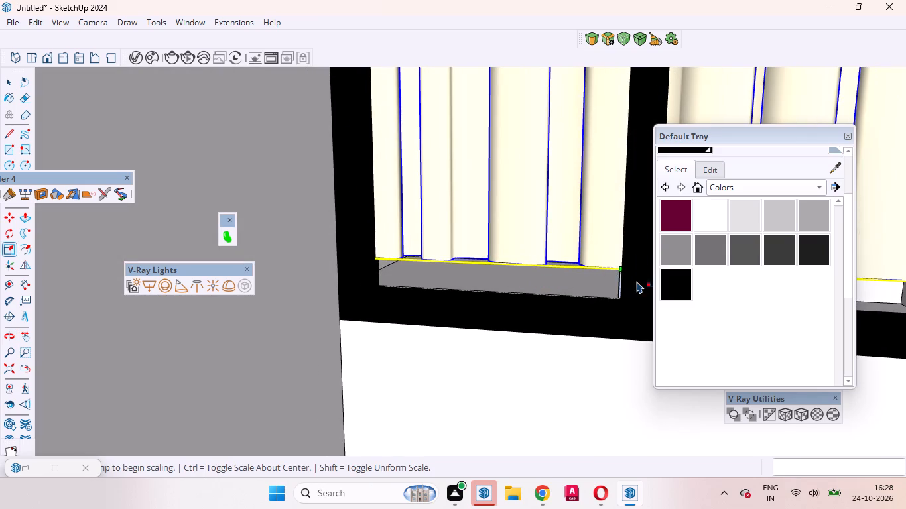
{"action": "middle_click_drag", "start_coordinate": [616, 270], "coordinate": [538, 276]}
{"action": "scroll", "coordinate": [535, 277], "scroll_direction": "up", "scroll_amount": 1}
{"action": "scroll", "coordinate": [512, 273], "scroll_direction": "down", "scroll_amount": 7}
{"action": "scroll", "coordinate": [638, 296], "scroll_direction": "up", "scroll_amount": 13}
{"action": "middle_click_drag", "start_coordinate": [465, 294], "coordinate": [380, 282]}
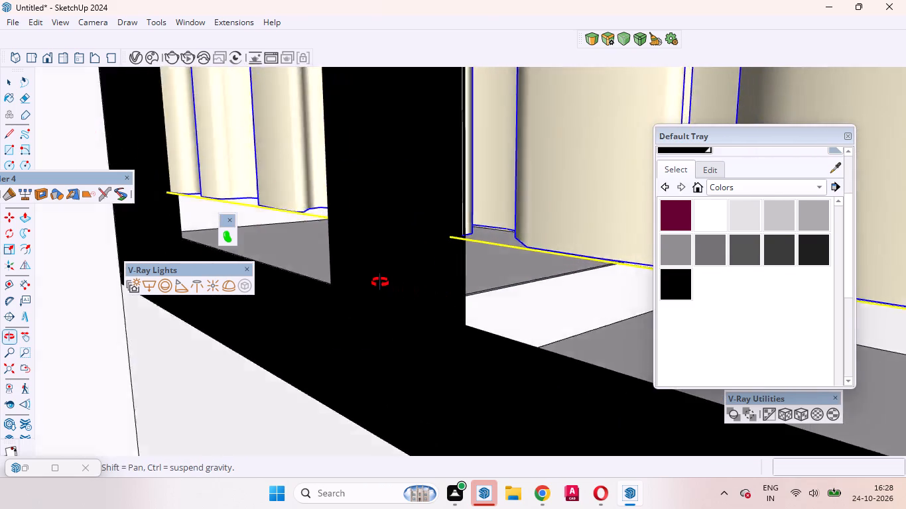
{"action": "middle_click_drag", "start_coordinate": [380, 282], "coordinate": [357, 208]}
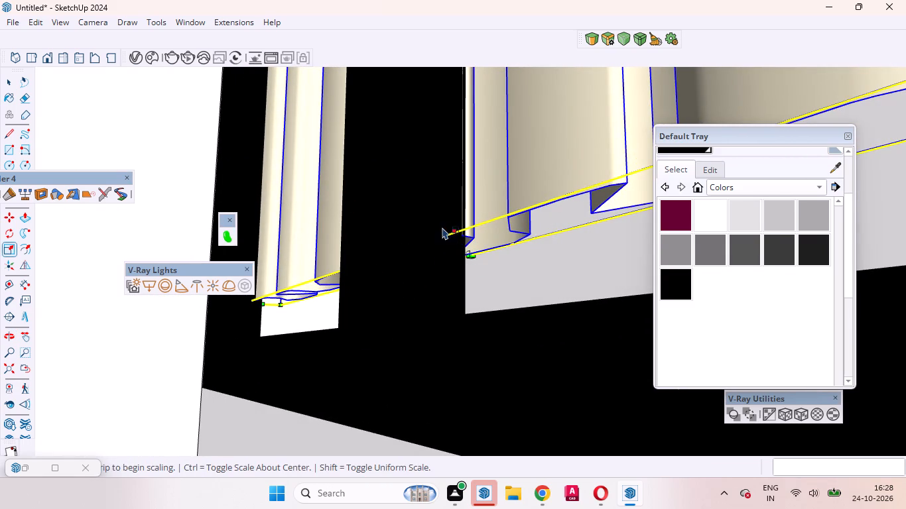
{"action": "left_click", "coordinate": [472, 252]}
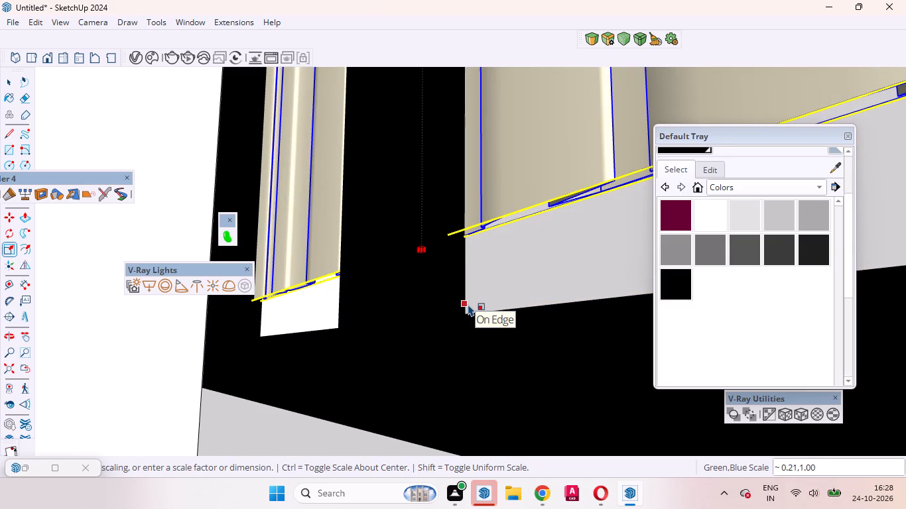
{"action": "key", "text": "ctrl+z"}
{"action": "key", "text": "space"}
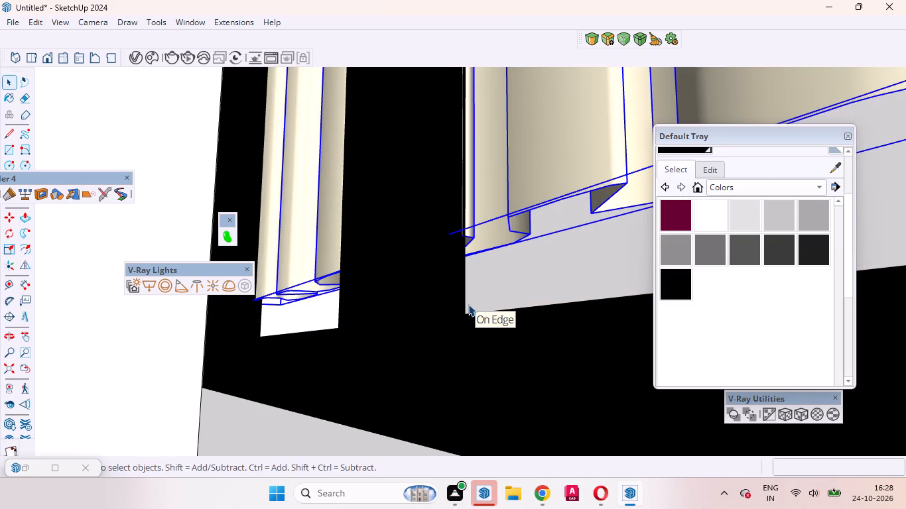
Move the drape about 1 15/16" to adjust its position behind the window frame.
{"action": "key", "text": "m"}
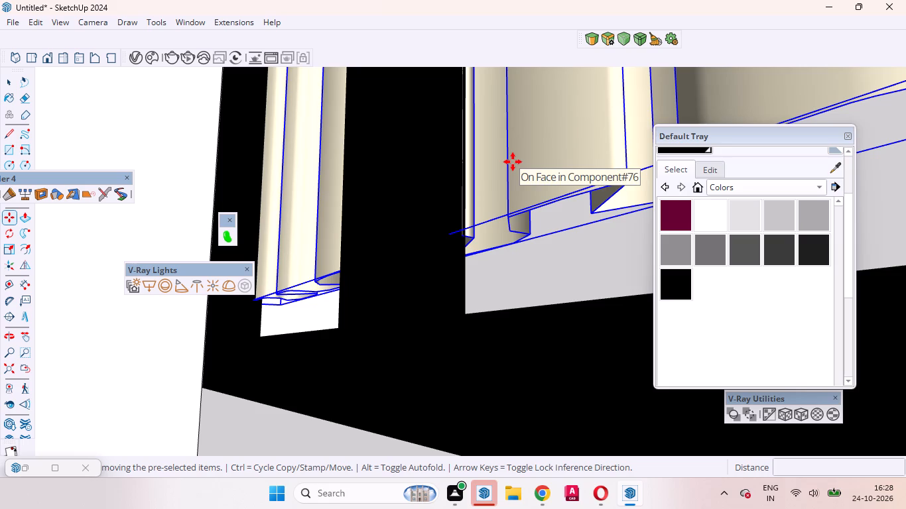
{"action": "left_click", "coordinate": [513, 162]}
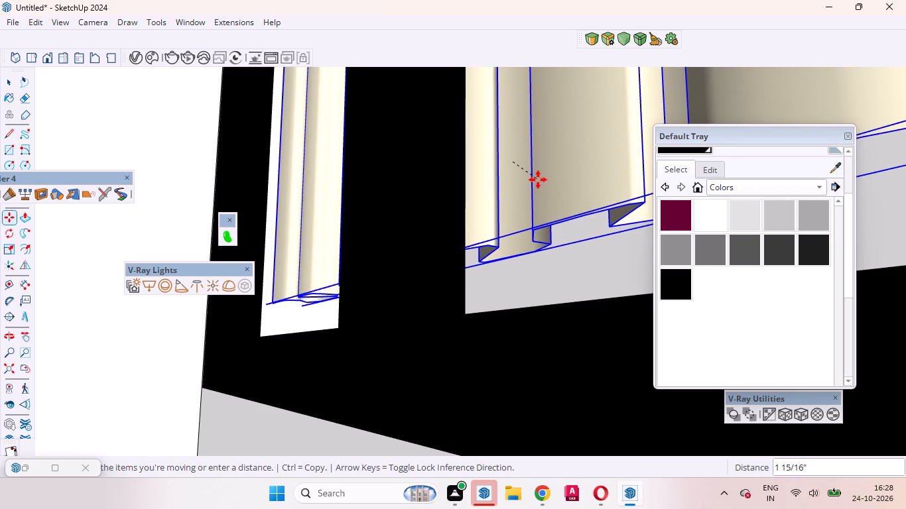
{"action": "left_click", "coordinate": [538, 180]}
Stretch the drape downward along the blue axis until its bottom edge reaches the window sill, and deselect it.
{"action": "key", "text": "s"}
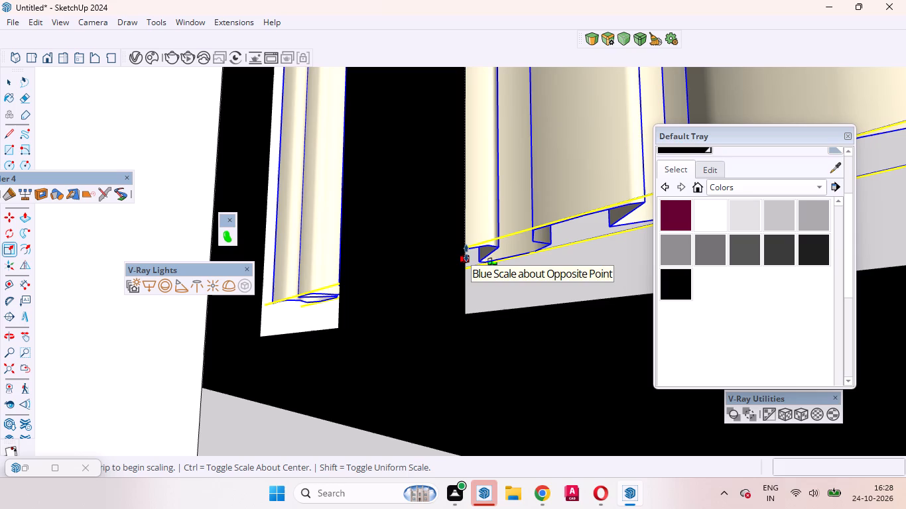
{"action": "left_click", "coordinate": [466, 253]}
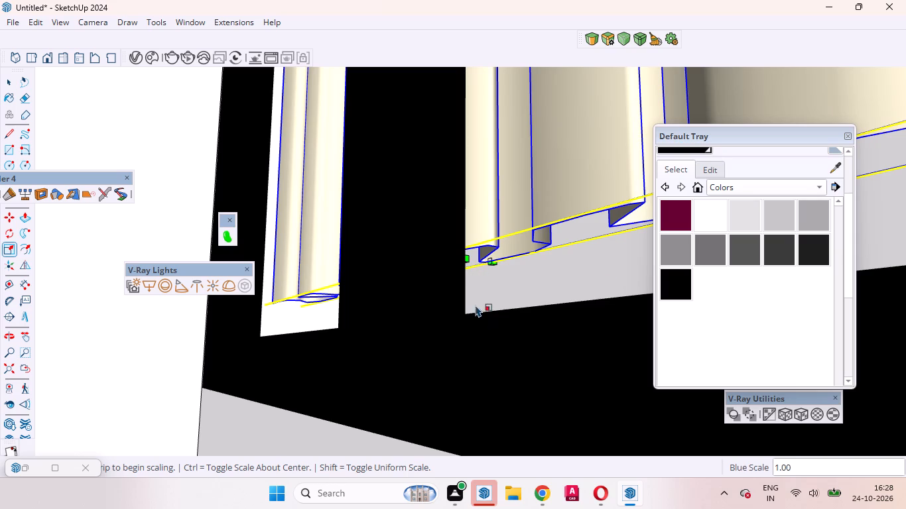
{"action": "left_click_drag", "start_coordinate": [463, 257], "coordinate": [469, 329]}
{"action": "scroll", "coordinate": [458, 315], "scroll_direction": "down", "scroll_amount": 11}
{"action": "middle_click_drag", "start_coordinate": [467, 320], "coordinate": [564, 379]}
{"action": "scroll", "coordinate": [543, 370], "scroll_direction": "down", "scroll_amount": 20}
{"action": "scroll", "coordinate": [543, 370], "scroll_direction": "down", "scroll_amount": 2}
{"action": "middle_click_drag", "start_coordinate": [574, 333], "coordinate": [655, 333]}
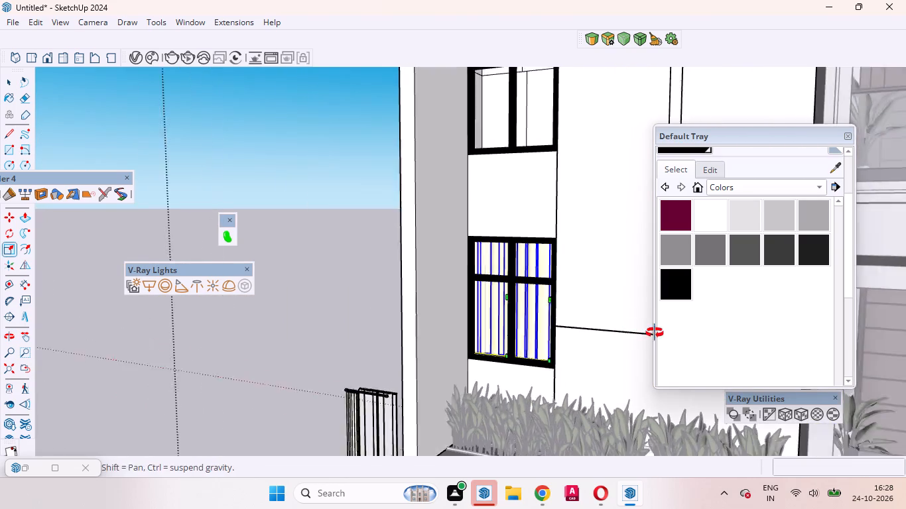
{"action": "middle_click_drag", "start_coordinate": [655, 333], "coordinate": [643, 327]}
{"action": "scroll", "coordinate": [636, 325], "scroll_direction": "up", "scroll_amount": 1}
{"action": "key", "text": "space"}
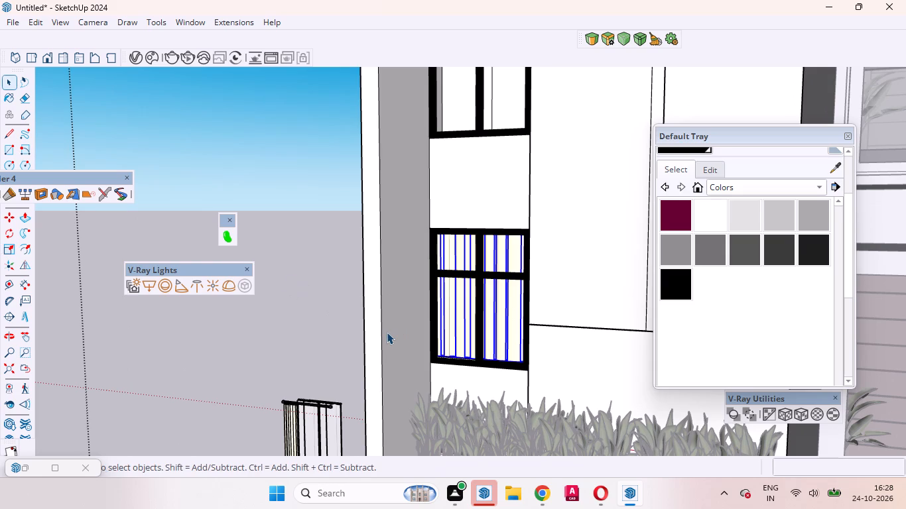
{"action": "left_click", "coordinate": [321, 298]}
Examine how the drape fits behind the lower window's frame and sill.
{"action": "scroll", "coordinate": [320, 298], "scroll_direction": "down", "scroll_amount": 5}
{"action": "middle_click_drag", "start_coordinate": [360, 309], "coordinate": [391, 337]}
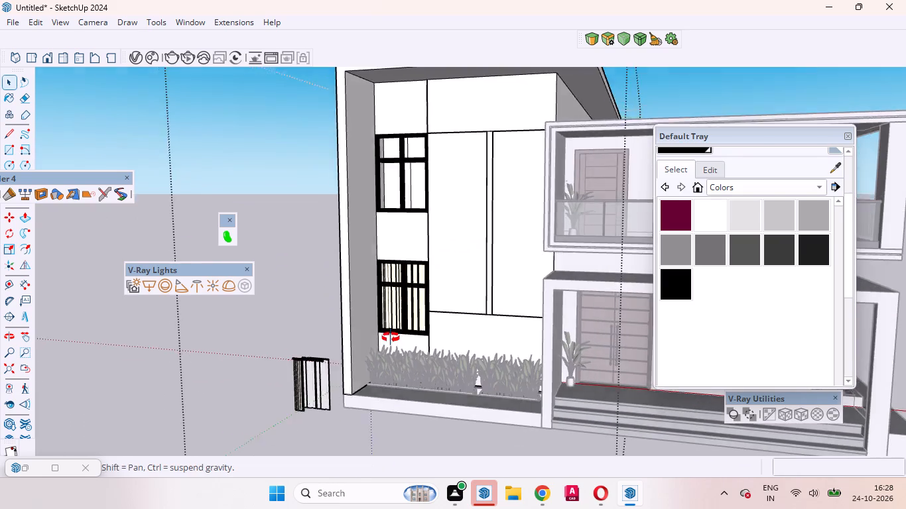
{"action": "middle_click_drag", "start_coordinate": [391, 337], "coordinate": [407, 426]}
{"action": "scroll", "coordinate": [406, 423], "scroll_direction": "up", "scroll_amount": 16}
{"action": "middle_click_drag", "start_coordinate": [376, 308], "coordinate": [319, 313]}
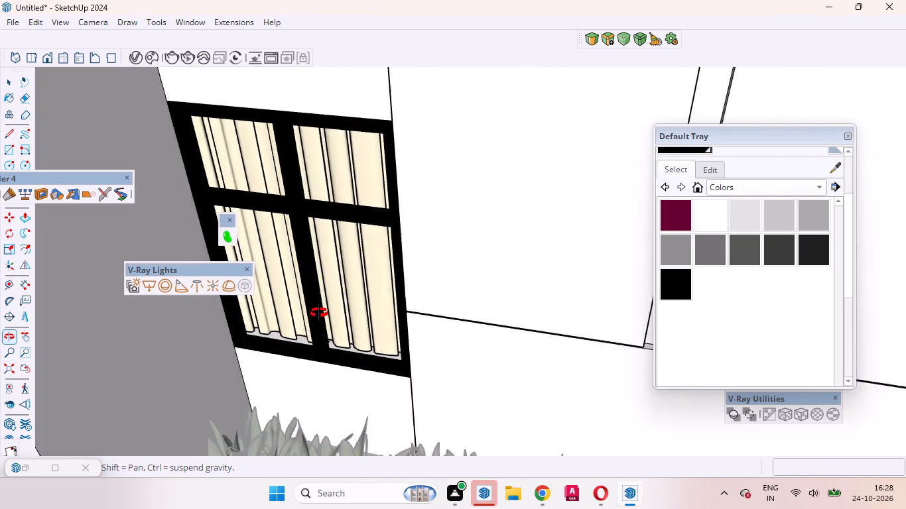
{"action": "middle_click_drag", "start_coordinate": [319, 313], "coordinate": [285, 279]}
{"action": "scroll", "coordinate": [305, 268], "scroll_direction": "up", "scroll_amount": 4}
{"action": "middle_click_drag", "start_coordinate": [346, 300], "coordinate": [300, 341]}
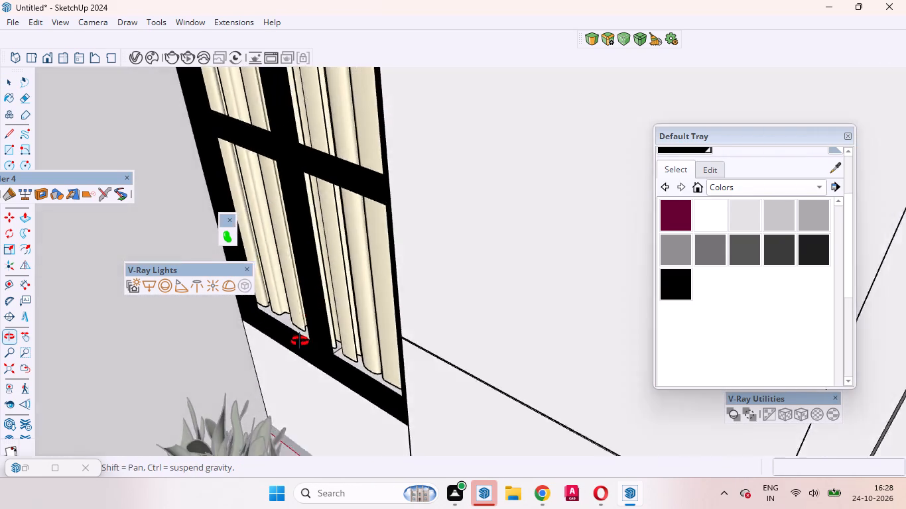
{"action": "middle_click_drag", "start_coordinate": [300, 341], "coordinate": [359, 327]}
Copy the lower window's drape up about 10' 6 3/8" into the upper window, aligning by the frames' matching top corners.
{"action": "left_click", "coordinate": [361, 327]}
{"action": "scroll", "coordinate": [327, 449], "scroll_direction": "down", "scroll_amount": 6}
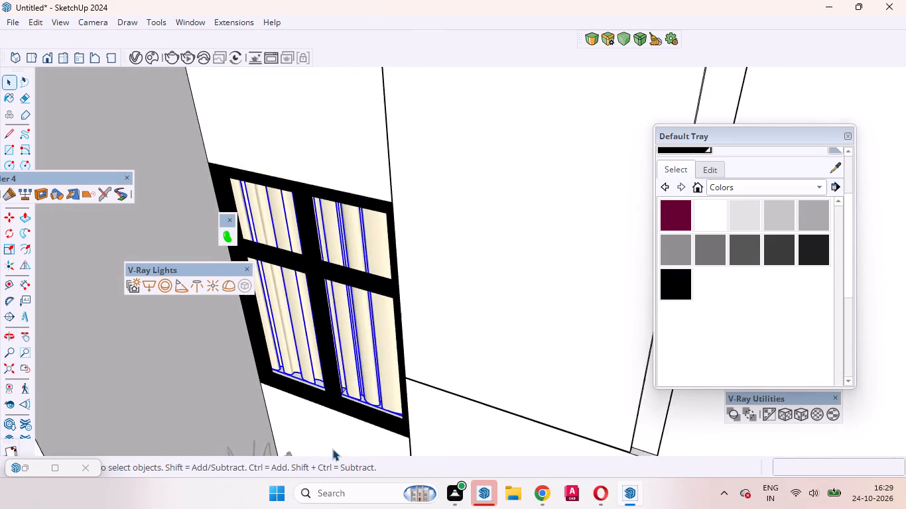
{"action": "scroll", "coordinate": [332, 449], "scroll_direction": "down", "scroll_amount": 4}
{"action": "middle_click_drag", "start_coordinate": [380, 367], "coordinate": [446, 359]}
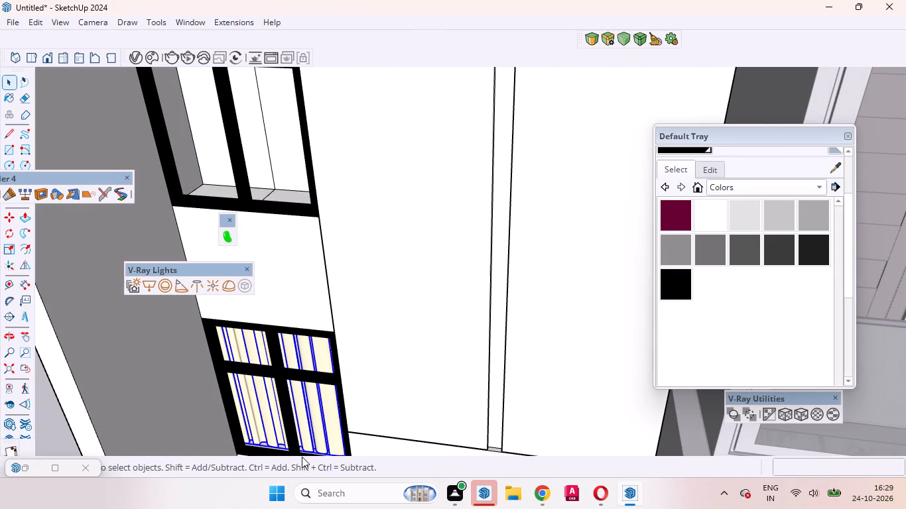
{"action": "key", "text": "m"}
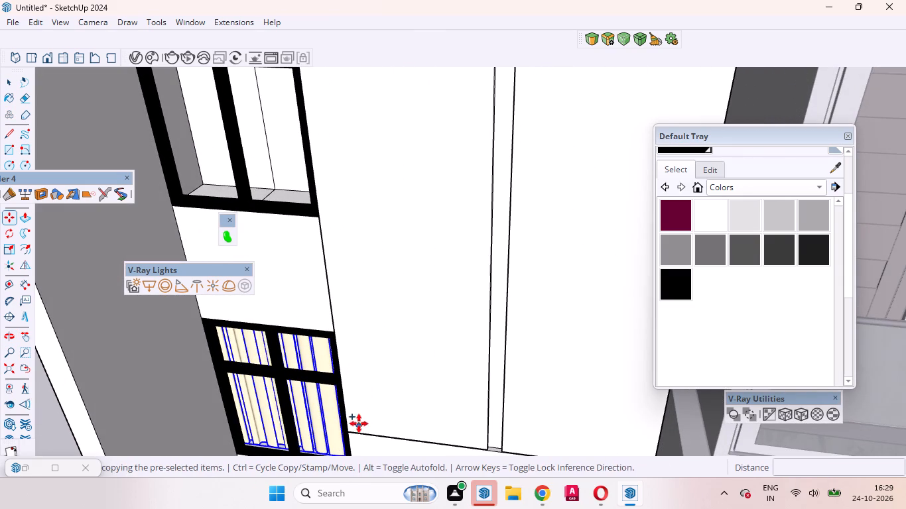
{"action": "scroll", "coordinate": [328, 337], "scroll_direction": "down", "scroll_amount": 4}
{"action": "scroll", "coordinate": [357, 330], "scroll_direction": "up", "scroll_amount": 5}
{"action": "middle_click_drag", "start_coordinate": [340, 377], "coordinate": [422, 332]}
{"action": "scroll", "coordinate": [420, 333], "scroll_direction": "up", "scroll_amount": 1}
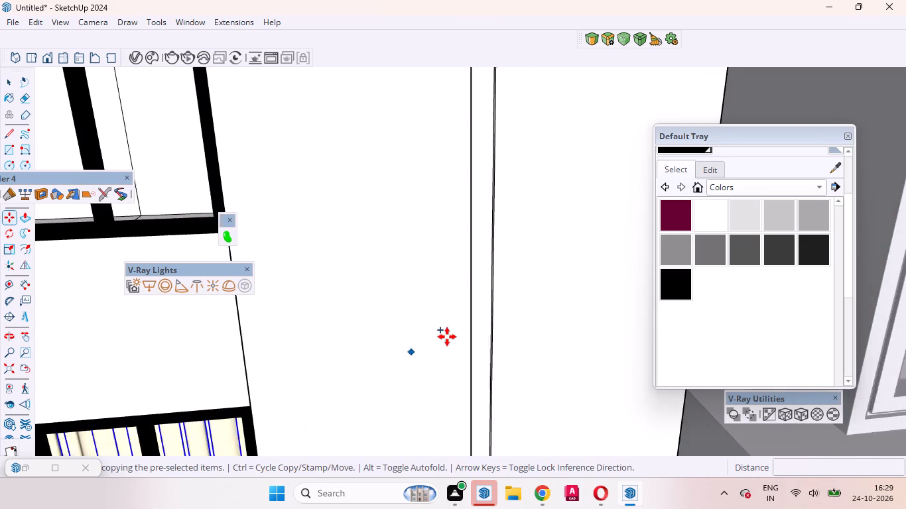
{"action": "scroll", "coordinate": [444, 339], "scroll_direction": "down", "scroll_amount": 9}
{"action": "scroll", "coordinate": [393, 347], "scroll_direction": "up", "scroll_amount": 6}
{"action": "middle_click_drag", "start_coordinate": [399, 349], "coordinate": [385, 324]}
{"action": "scroll", "coordinate": [385, 324], "scroll_direction": "up", "scroll_amount": 3}
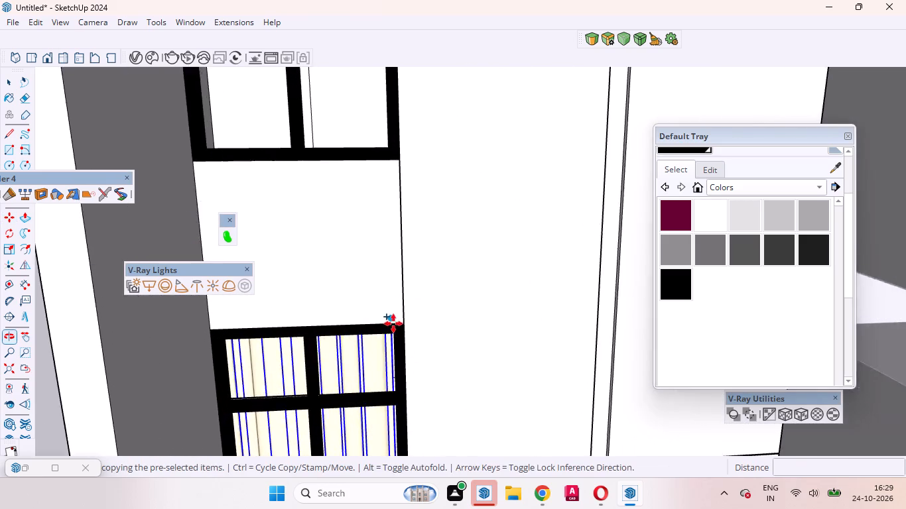
{"action": "scroll", "coordinate": [393, 323], "scroll_direction": "up", "scroll_amount": 6}
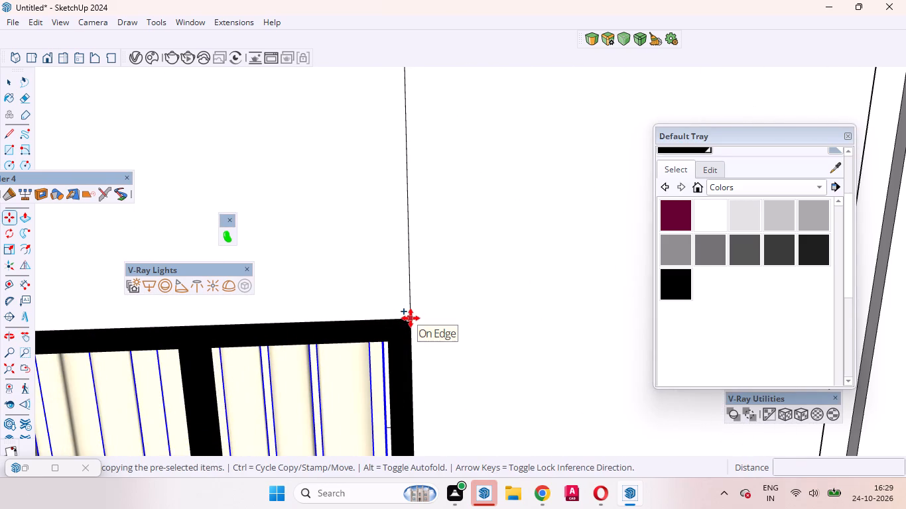
{"action": "left_click", "coordinate": [411, 318]}
{"action": "scroll", "coordinate": [418, 270], "scroll_direction": "down", "scroll_amount": 15}
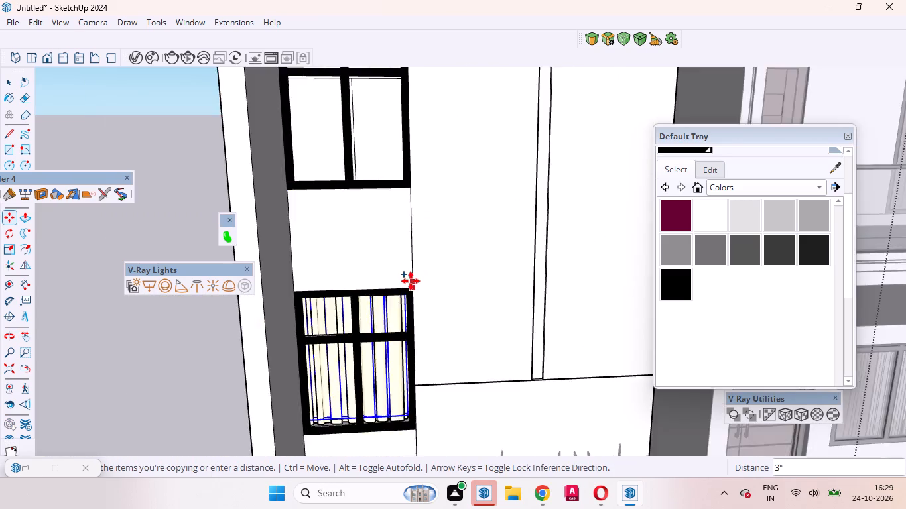
{"action": "scroll", "coordinate": [411, 281], "scroll_direction": "down", "scroll_amount": 7}
{"action": "scroll", "coordinate": [405, 126], "scroll_direction": "up", "scroll_amount": 7}
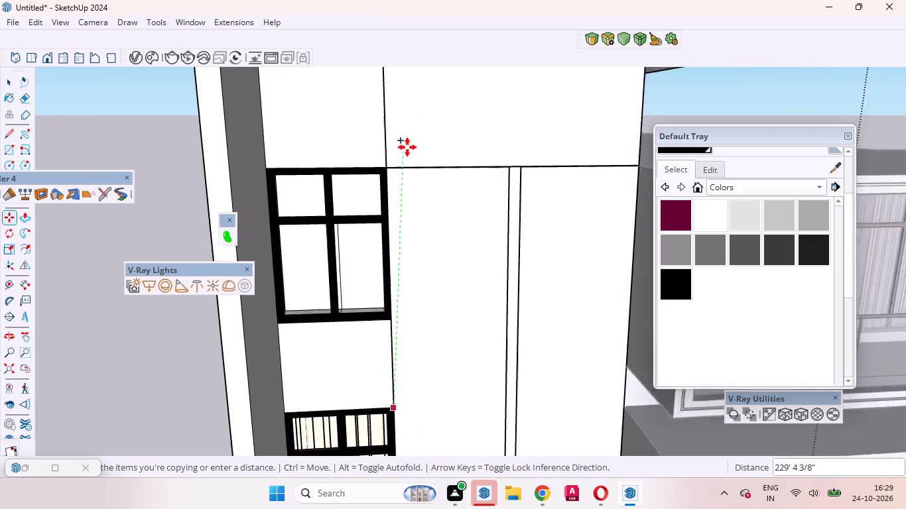
{"action": "scroll", "coordinate": [407, 147], "scroll_direction": "up", "scroll_amount": 5}
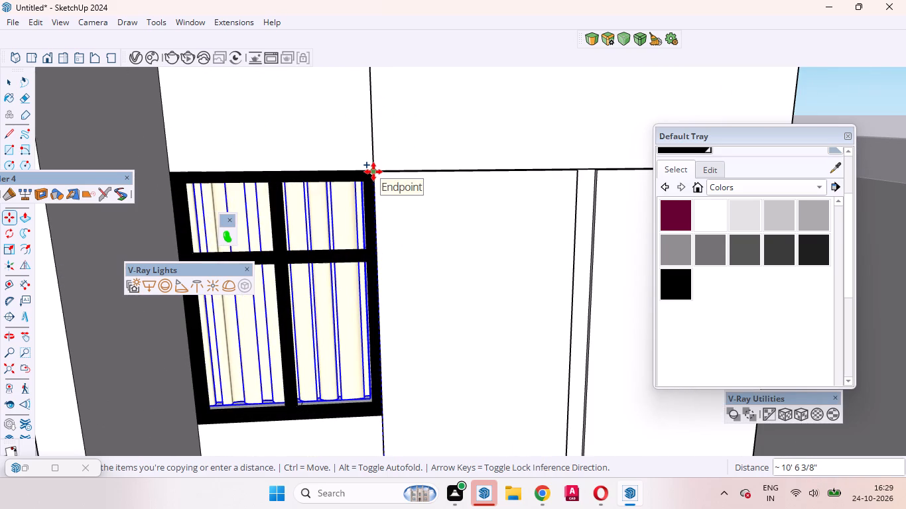
{"action": "left_click", "coordinate": [373, 172]}
{"action": "scroll", "coordinate": [411, 231], "scroll_direction": "down", "scroll_amount": 16}
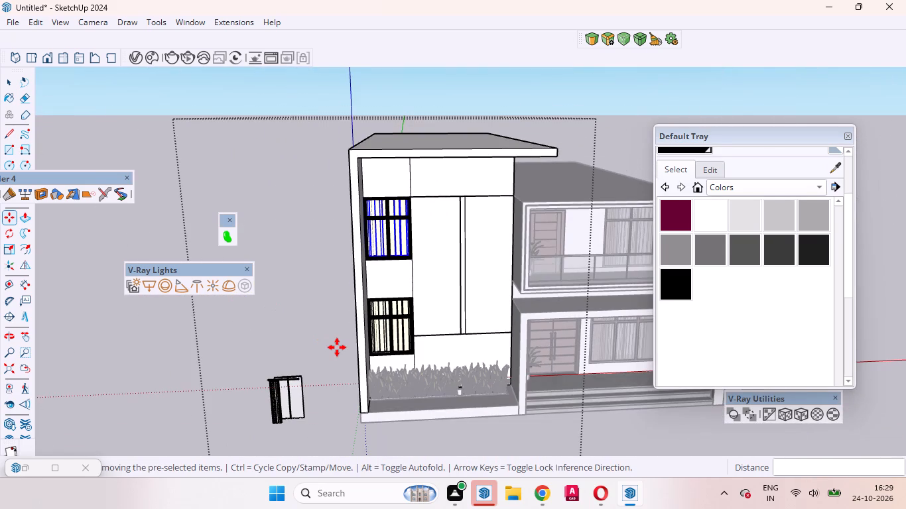
{"action": "key", "text": "space"}
{"action": "left_click", "coordinate": [296, 308]}
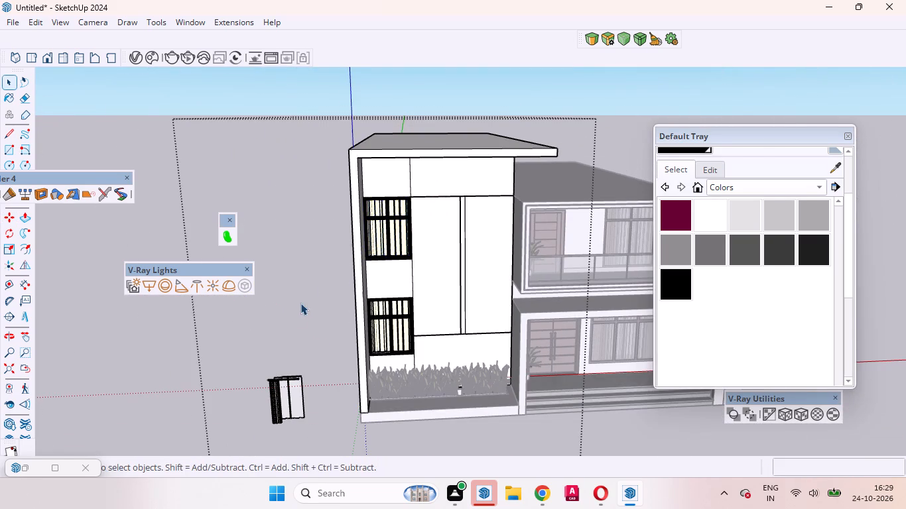
Examine the curtains in the upper and lower windows from several angles to check their fit behind the frames.
{"action": "scroll", "coordinate": [395, 219], "scroll_direction": "up", "scroll_amount": 5}
{"action": "middle_click_drag", "start_coordinate": [396, 221], "coordinate": [314, 270]}
{"action": "scroll", "coordinate": [314, 270], "scroll_direction": "up", "scroll_amount": 2}
{"action": "scroll", "coordinate": [381, 256], "scroll_direction": "down", "scroll_amount": 10}
{"action": "middle_click_drag", "start_coordinate": [427, 234], "coordinate": [403, 241]}
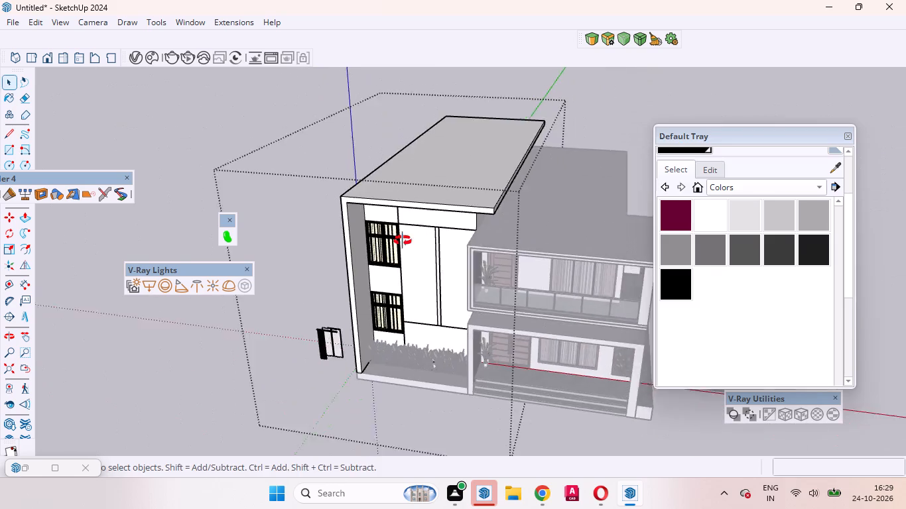
{"action": "middle_click_drag", "start_coordinate": [403, 241], "coordinate": [363, 248]}
{"action": "scroll", "coordinate": [367, 249], "scroll_direction": "up", "scroll_amount": 11}
{"action": "middle_click_drag", "start_coordinate": [414, 262], "coordinate": [318, 205]}
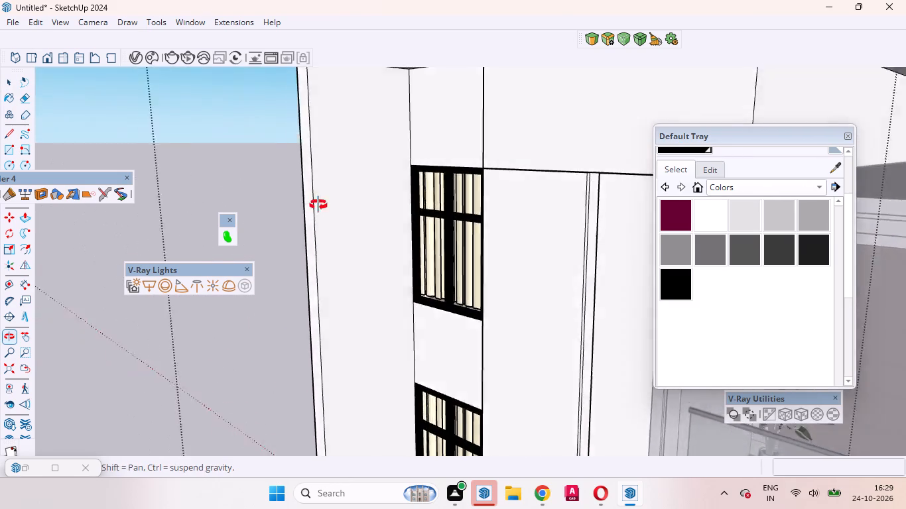
{"action": "middle_click_drag", "start_coordinate": [318, 205], "coordinate": [289, 274]}
{"action": "scroll", "coordinate": [329, 252], "scroll_direction": "up", "scroll_amount": 6}
{"action": "scroll", "coordinate": [479, 260], "scroll_direction": "down", "scroll_amount": 9}
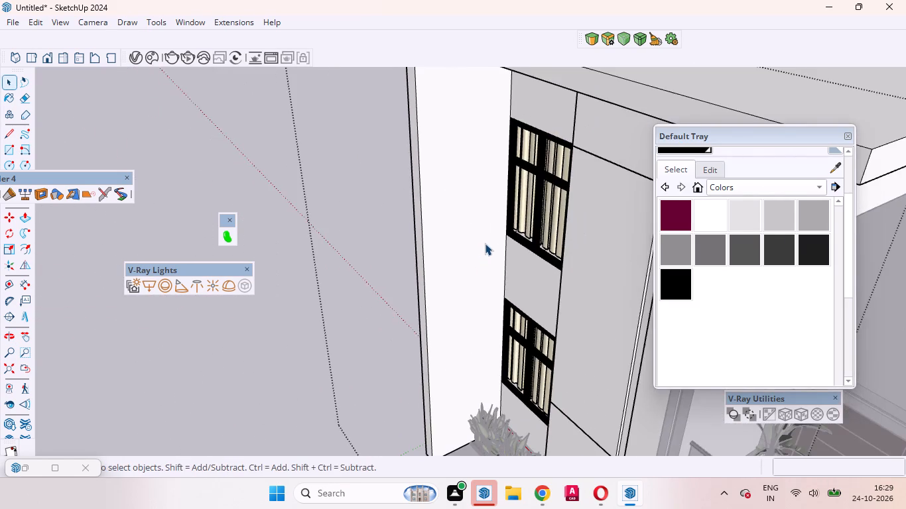
{"action": "scroll", "coordinate": [486, 243], "scroll_direction": "up", "scroll_amount": 6}
{"action": "scroll", "coordinate": [198, 508], "scroll_direction": "down", "scroll_amount": 5}
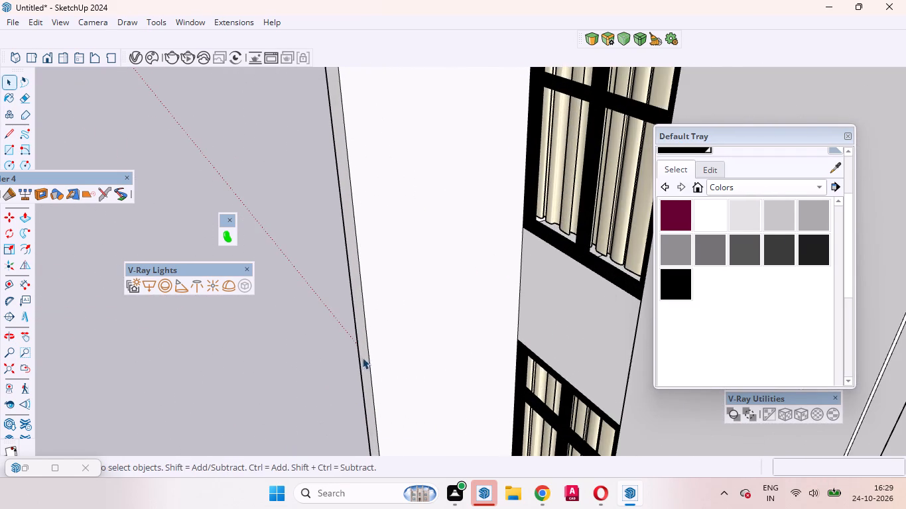
{"action": "scroll", "coordinate": [361, 357], "scroll_direction": "down", "scroll_amount": 7}
{"action": "scroll", "coordinate": [414, 294], "scroll_direction": "up", "scroll_amount": 9}
{"action": "scroll", "coordinate": [272, 380], "scroll_direction": "down", "scroll_amount": 2}
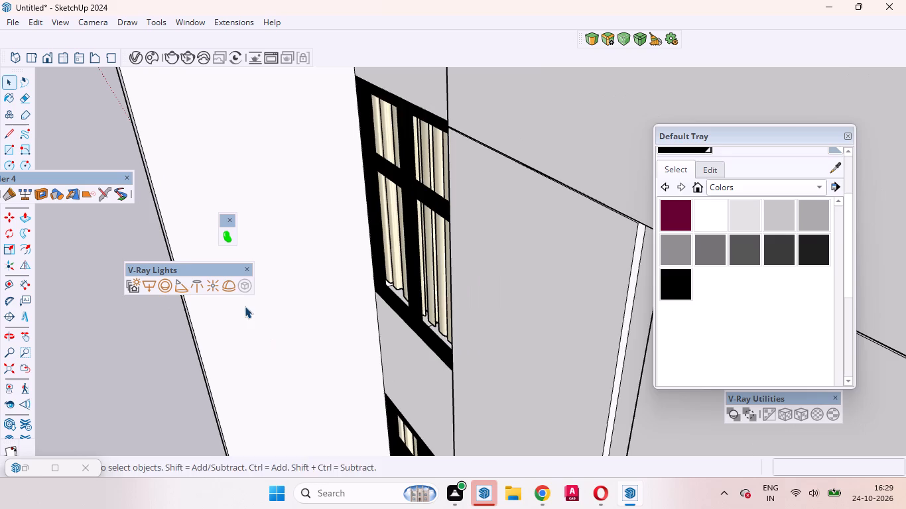
{"action": "scroll", "coordinate": [245, 306], "scroll_direction": "down", "scroll_amount": 9}
{"action": "middle_click_drag", "start_coordinate": [186, 415], "coordinate": [413, 410]}
{"action": "scroll", "coordinate": [404, 388], "scroll_direction": "down", "scroll_amount": 6}
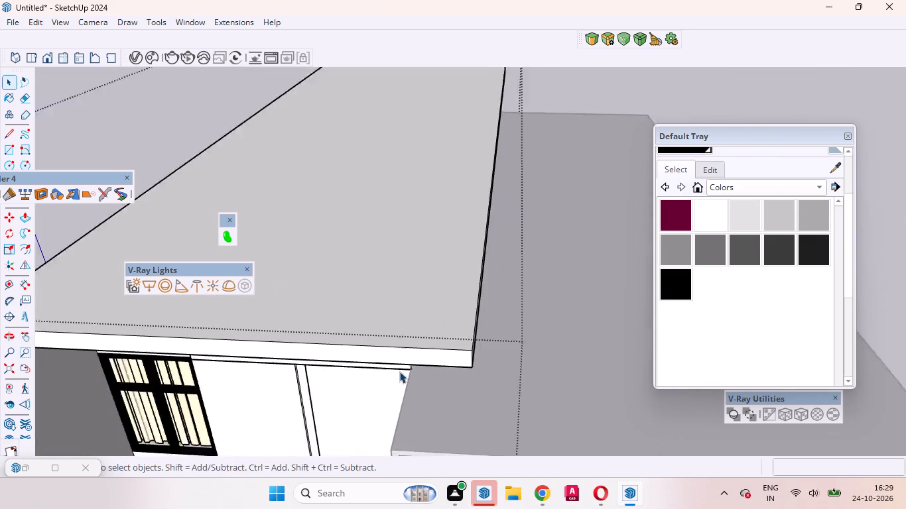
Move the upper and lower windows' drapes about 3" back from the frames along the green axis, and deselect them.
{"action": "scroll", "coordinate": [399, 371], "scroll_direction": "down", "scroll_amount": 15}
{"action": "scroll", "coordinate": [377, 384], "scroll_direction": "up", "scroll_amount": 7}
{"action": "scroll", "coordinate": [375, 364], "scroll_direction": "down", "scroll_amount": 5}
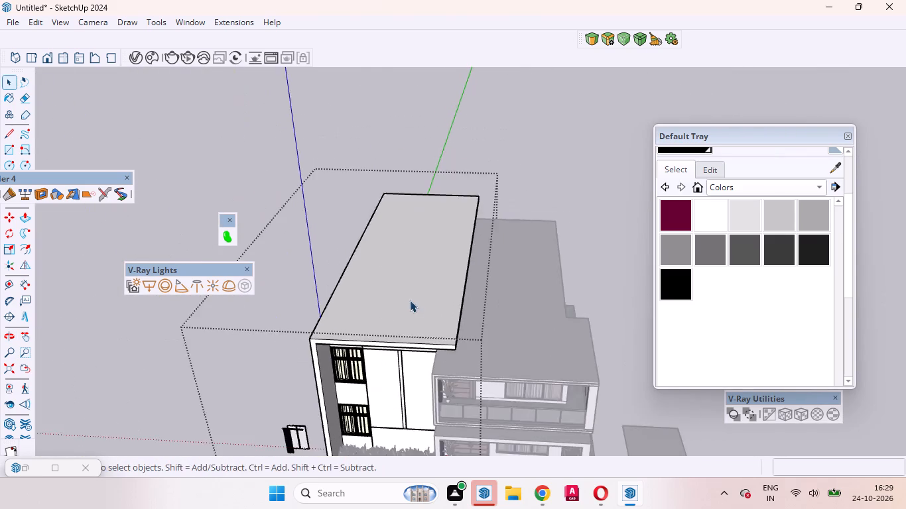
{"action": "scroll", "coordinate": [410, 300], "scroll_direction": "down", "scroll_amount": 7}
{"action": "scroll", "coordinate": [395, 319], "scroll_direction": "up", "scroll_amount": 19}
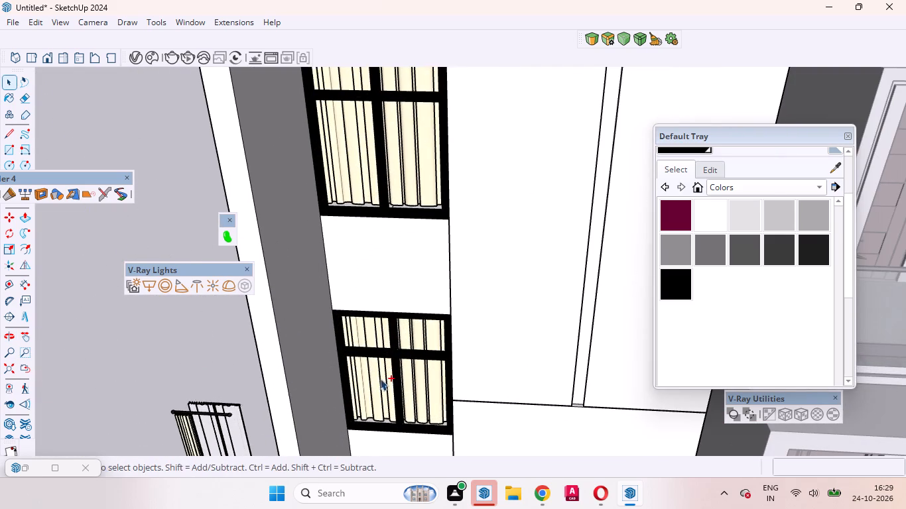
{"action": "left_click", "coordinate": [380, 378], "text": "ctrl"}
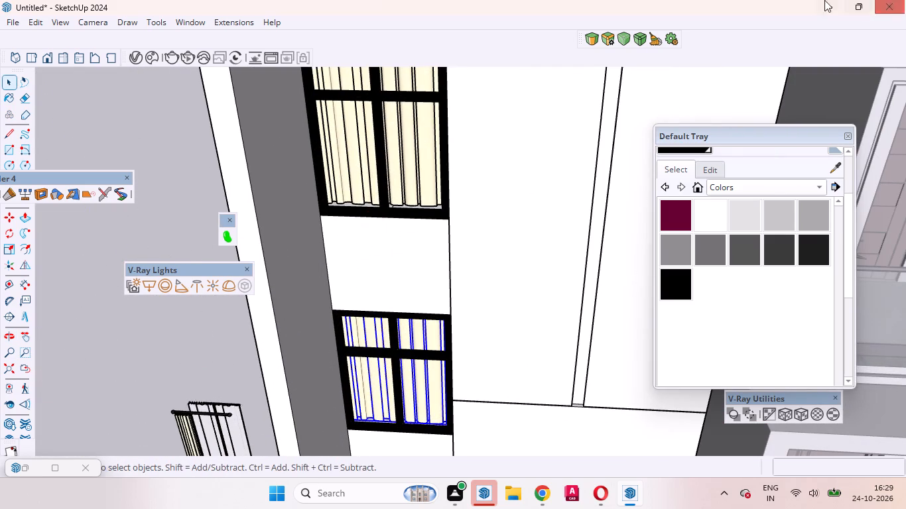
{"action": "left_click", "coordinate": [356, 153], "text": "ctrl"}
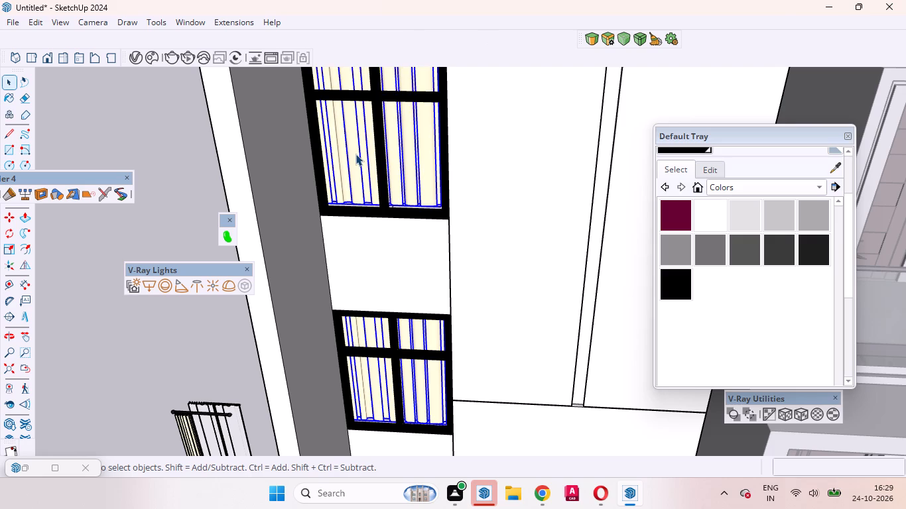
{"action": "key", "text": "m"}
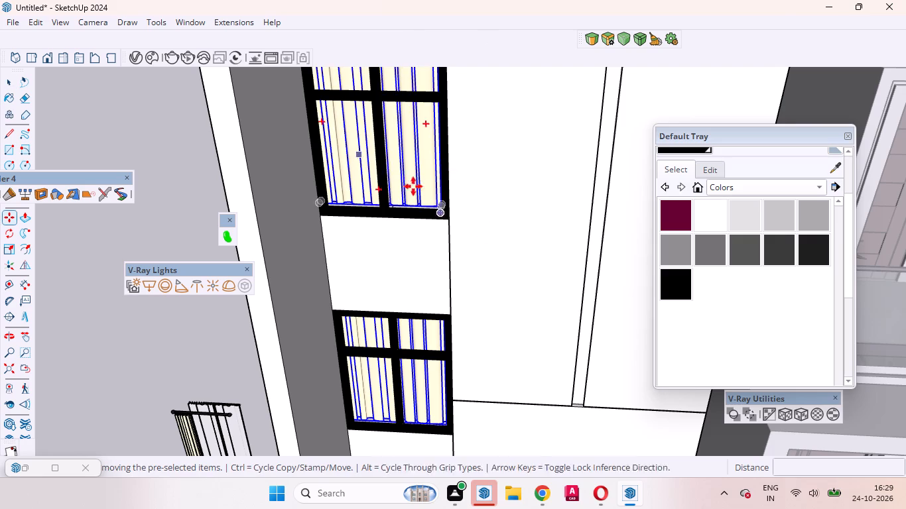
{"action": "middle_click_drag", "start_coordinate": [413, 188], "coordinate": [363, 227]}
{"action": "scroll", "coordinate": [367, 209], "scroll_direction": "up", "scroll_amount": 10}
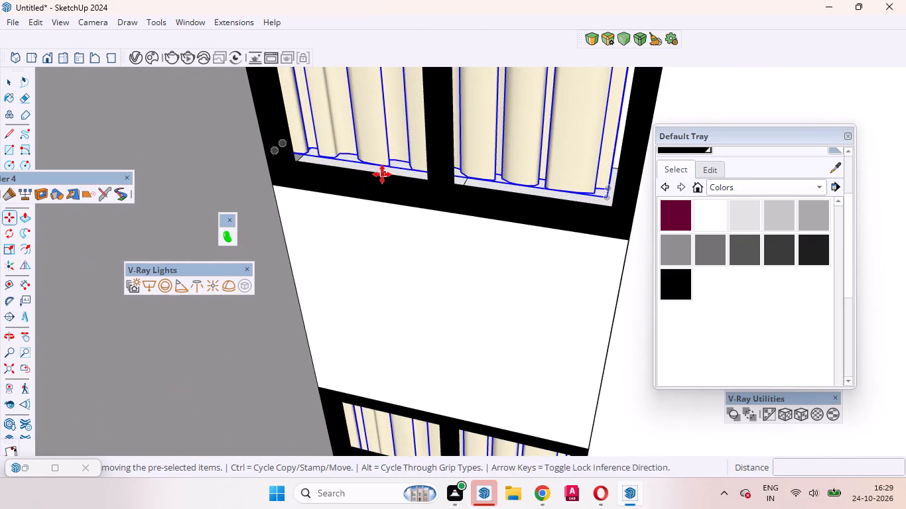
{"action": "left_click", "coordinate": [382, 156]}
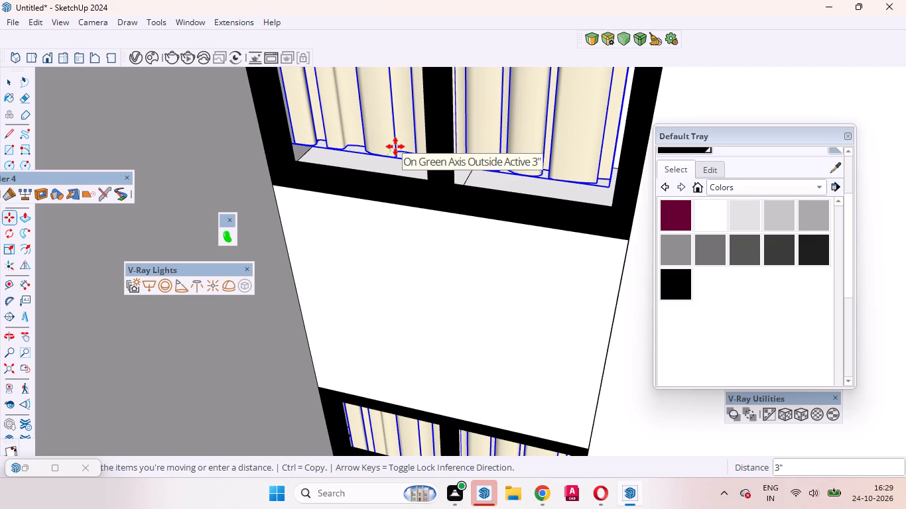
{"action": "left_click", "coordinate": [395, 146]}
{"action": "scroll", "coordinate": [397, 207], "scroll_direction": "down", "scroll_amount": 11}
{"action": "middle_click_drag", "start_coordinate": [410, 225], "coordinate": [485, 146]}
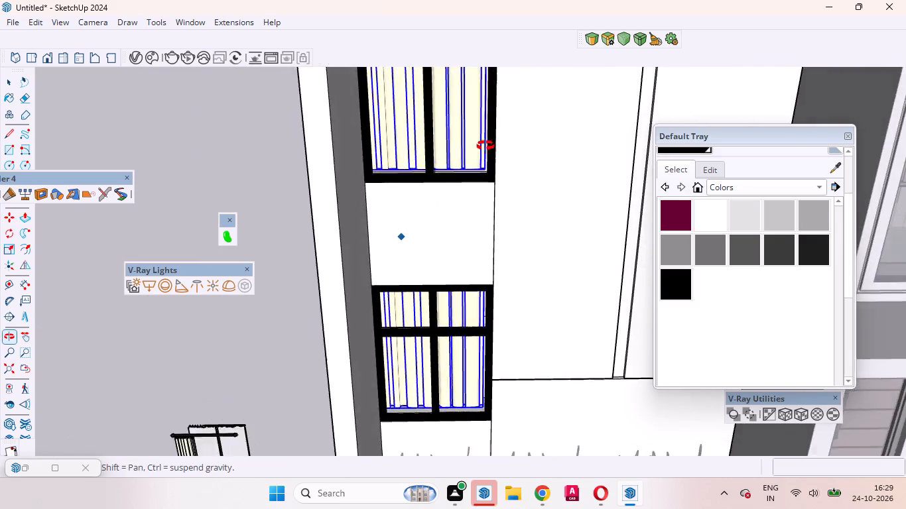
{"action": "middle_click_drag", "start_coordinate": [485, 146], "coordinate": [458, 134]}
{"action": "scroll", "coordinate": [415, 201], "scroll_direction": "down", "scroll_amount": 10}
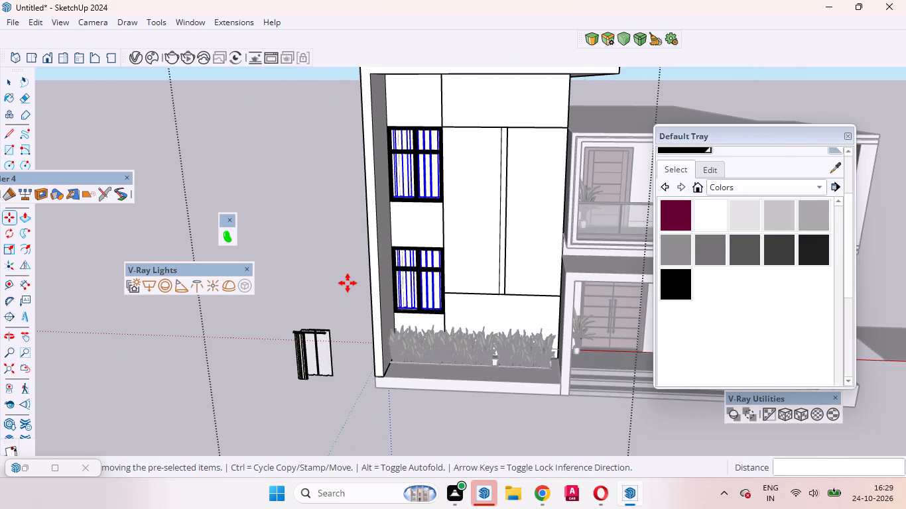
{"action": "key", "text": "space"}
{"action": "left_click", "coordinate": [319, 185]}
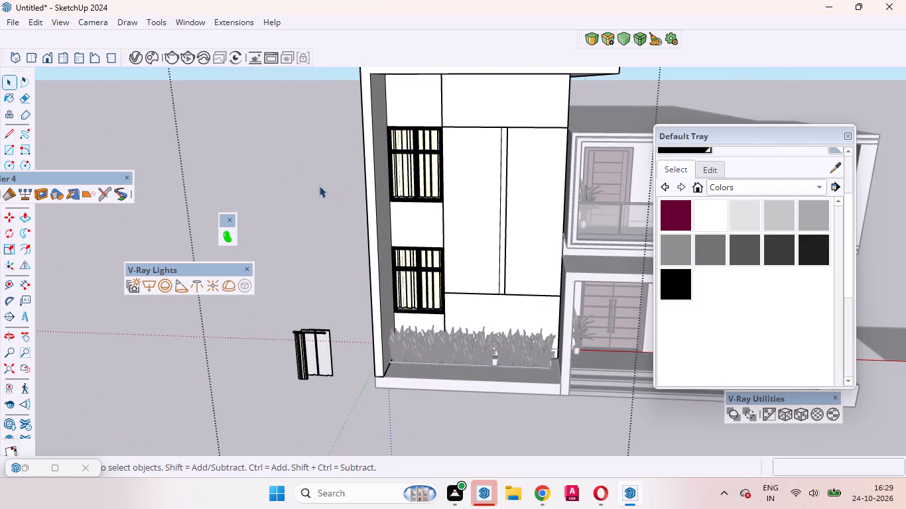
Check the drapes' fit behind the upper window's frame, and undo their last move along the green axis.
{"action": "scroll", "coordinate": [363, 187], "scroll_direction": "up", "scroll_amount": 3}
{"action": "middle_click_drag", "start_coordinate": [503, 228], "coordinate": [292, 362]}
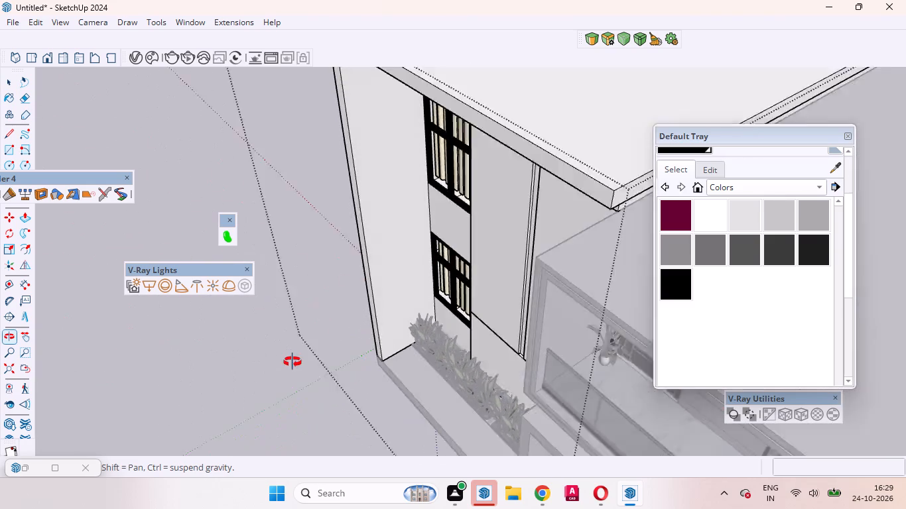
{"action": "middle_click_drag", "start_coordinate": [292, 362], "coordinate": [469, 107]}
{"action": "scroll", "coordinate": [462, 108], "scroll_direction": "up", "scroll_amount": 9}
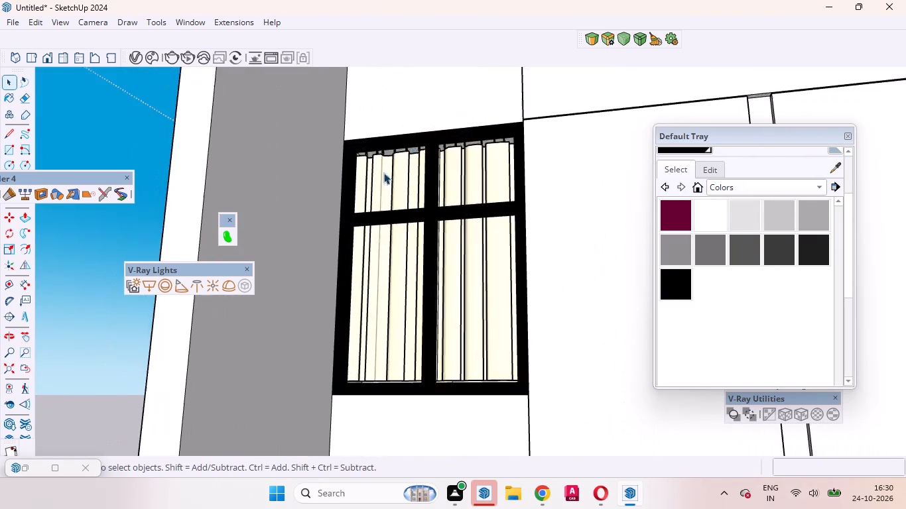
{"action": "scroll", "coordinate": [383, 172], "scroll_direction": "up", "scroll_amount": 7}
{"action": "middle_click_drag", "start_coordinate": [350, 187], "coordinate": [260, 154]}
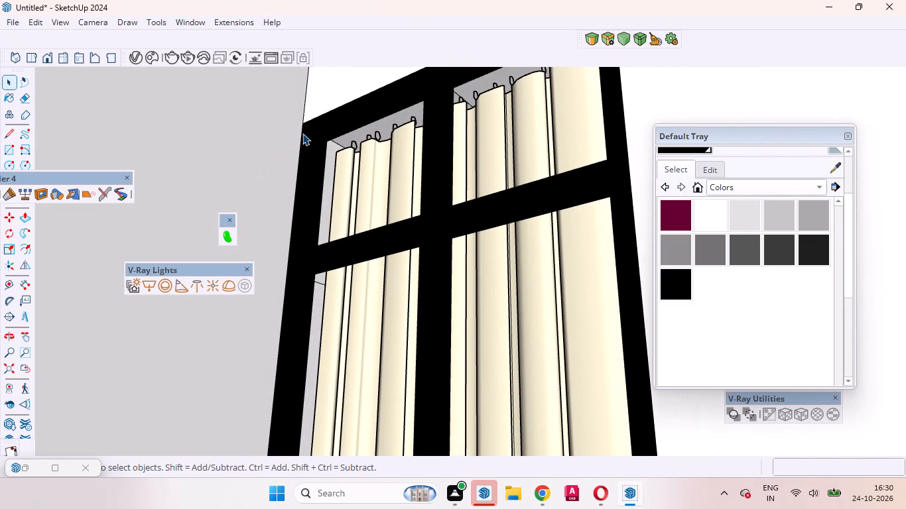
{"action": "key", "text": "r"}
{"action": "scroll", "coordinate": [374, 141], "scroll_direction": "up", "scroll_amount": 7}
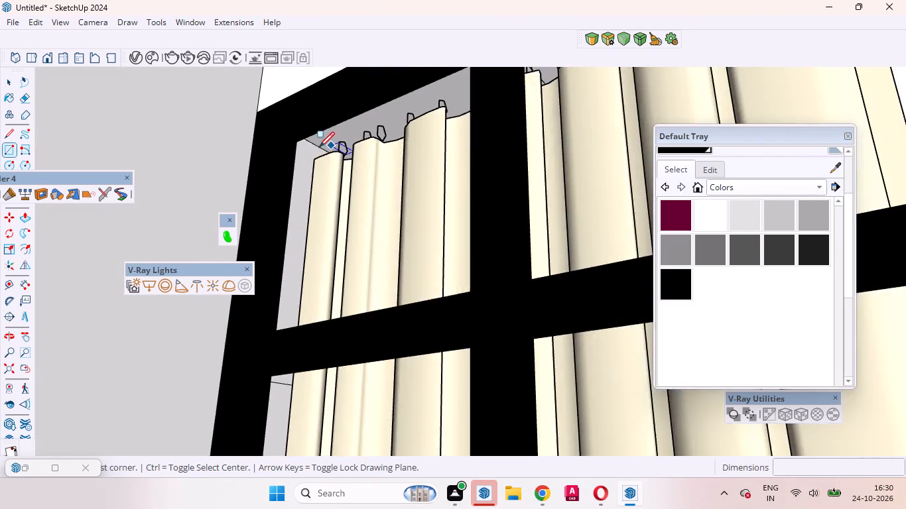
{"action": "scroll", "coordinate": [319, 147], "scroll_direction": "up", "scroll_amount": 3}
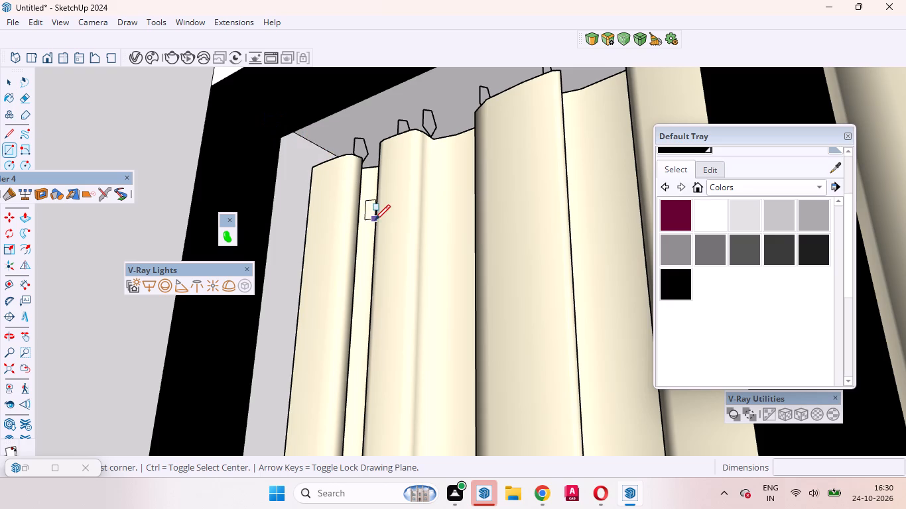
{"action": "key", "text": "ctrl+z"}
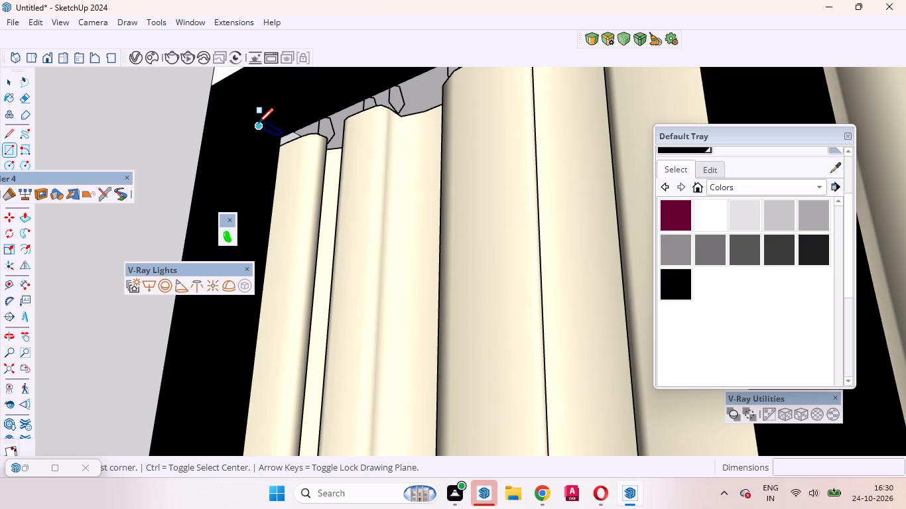
Draw a vertical rectangle about 2' 9/16" by 1' 9 5/8" filling the upper window's top-left pane, starting at the frame depth's midpoint.
{"action": "left_click", "coordinate": [258, 123]}
{"action": "scroll", "coordinate": [405, 247], "scroll_direction": "down", "scroll_amount": 11}
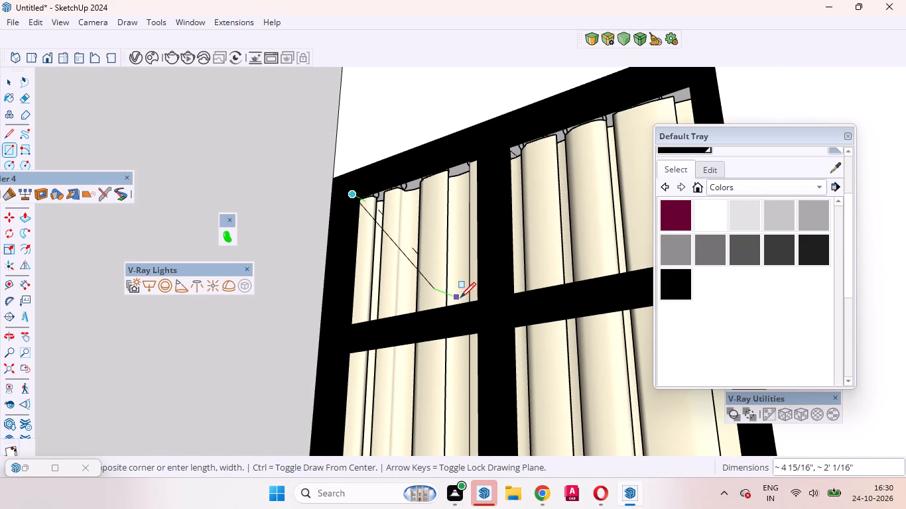
{"action": "key", "text": "Left"}
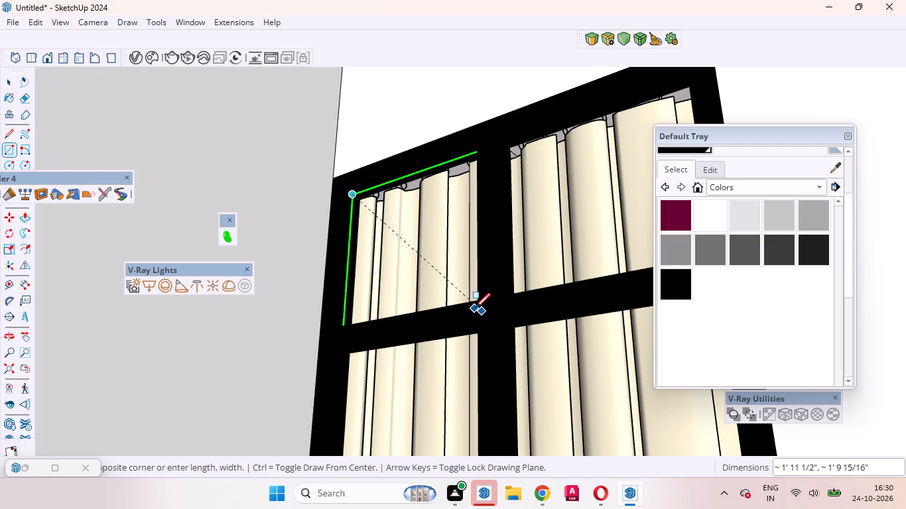
{"action": "left_click", "coordinate": [482, 304]}
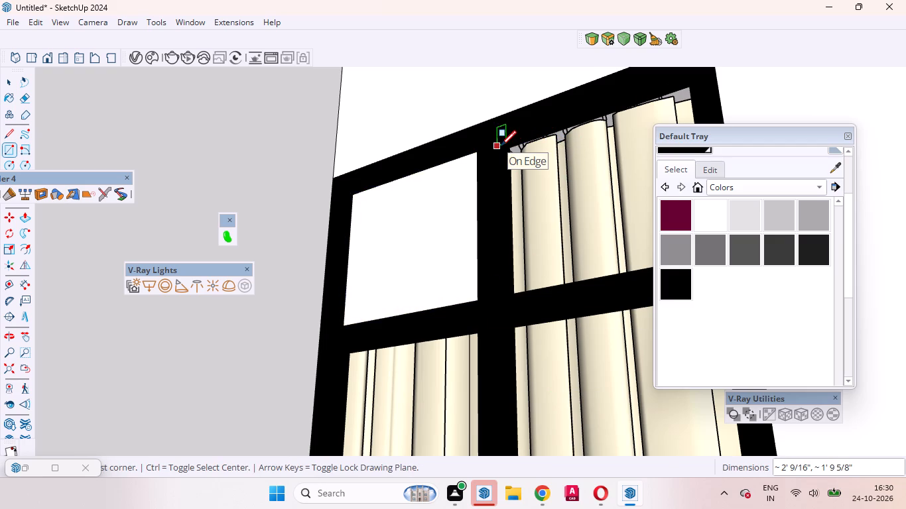
Draw a vertical rectangle about 2' by 1' 9" filling the upper window's top-right pane, starting at the frame depth's midpoint.
{"action": "scroll", "coordinate": [511, 142], "scroll_direction": "up", "scroll_amount": 5}
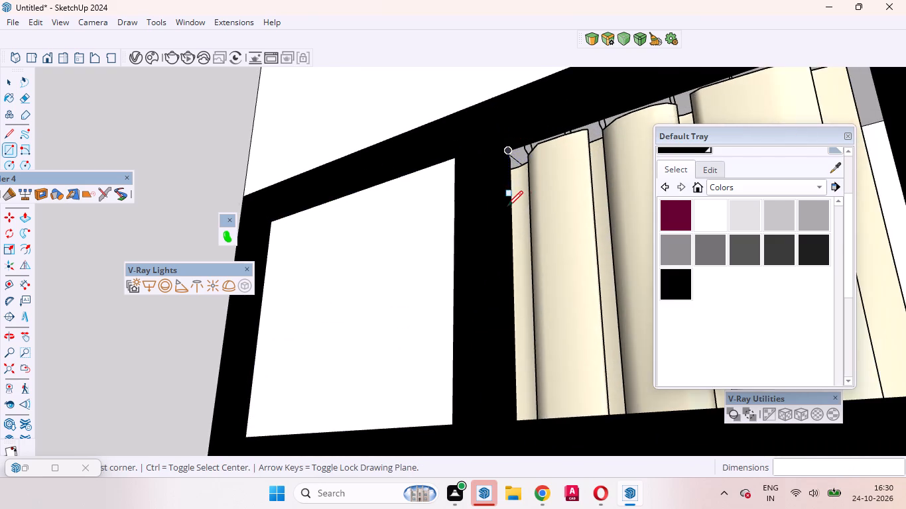
{"action": "middle_click_drag", "start_coordinate": [507, 206], "coordinate": [430, 191]}
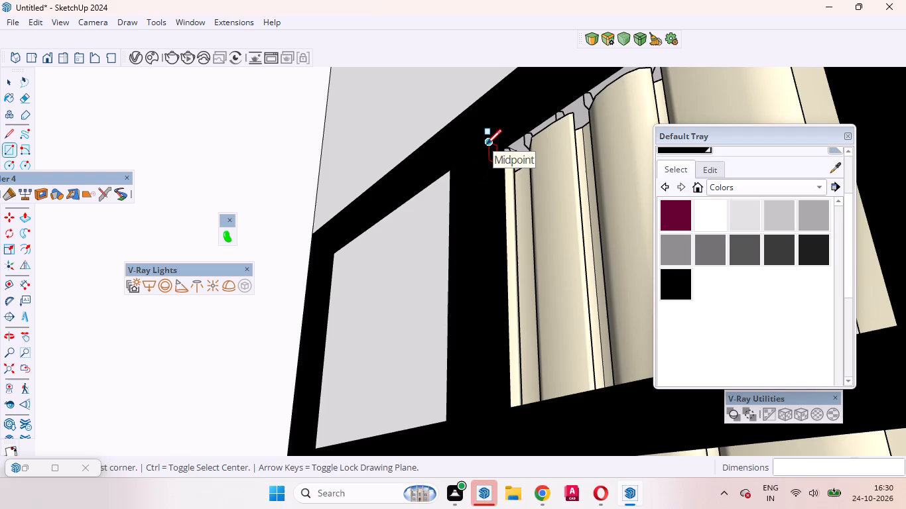
{"action": "left_click", "coordinate": [486, 144]}
{"action": "scroll", "coordinate": [557, 237], "scroll_direction": "down", "scroll_amount": 7}
{"action": "middle_click_drag", "start_coordinate": [568, 277], "coordinate": [746, 359]}
{"action": "scroll", "coordinate": [454, 275], "scroll_direction": "down", "scroll_amount": 9}
{"action": "scroll", "coordinate": [581, 291], "scroll_direction": "up", "scroll_amount": 5}
{"action": "key", "text": "Left"}
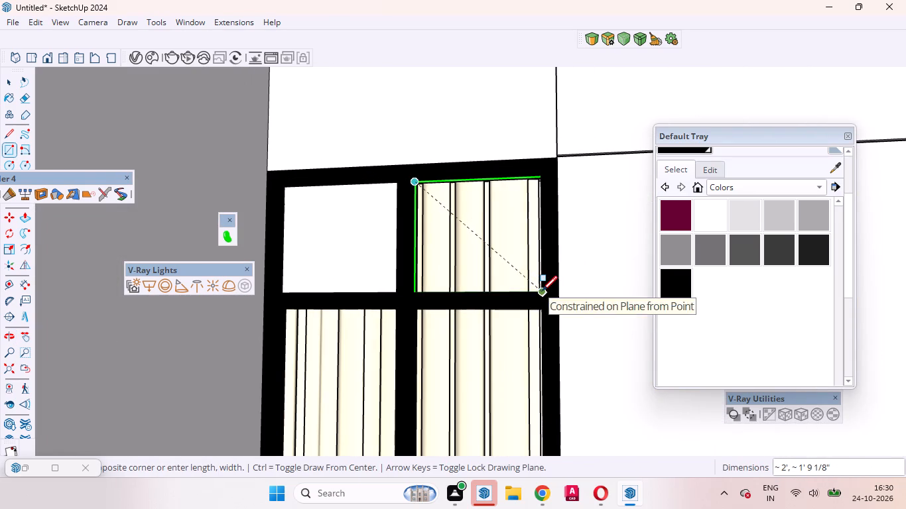
{"action": "left_click", "coordinate": [542, 291]}
Draw a vertical rectangle about 2' by 3' 11 1/2" filling the upper window's bottom-right pane opening.
{"action": "scroll", "coordinate": [499, 239], "scroll_direction": "down", "scroll_amount": 5}
{"action": "scroll", "coordinate": [470, 287], "scroll_direction": "up", "scroll_amount": 4}
{"action": "middle_click_drag", "start_coordinate": [469, 307], "coordinate": [443, 270]}
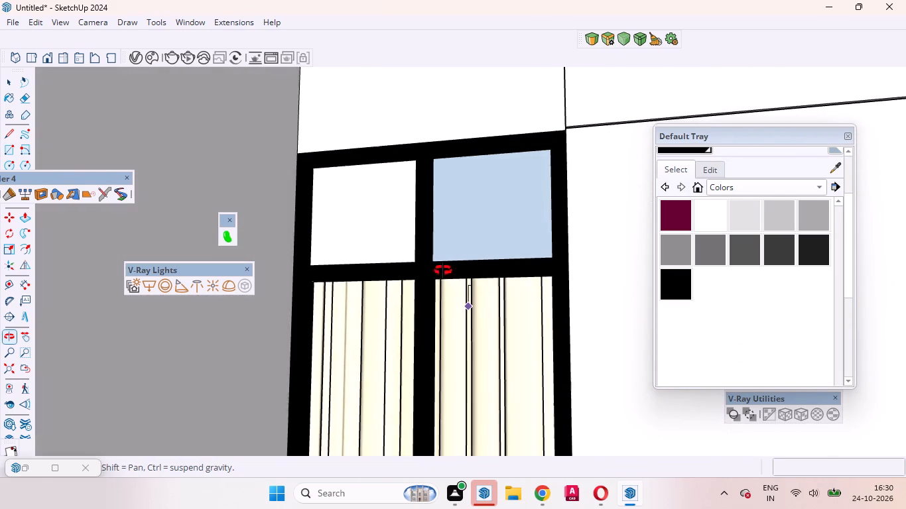
{"action": "middle_click_drag", "start_coordinate": [443, 270], "coordinate": [400, 189]}
{"action": "scroll", "coordinate": [475, 294], "scroll_direction": "up", "scroll_amount": 9}
{"action": "scroll", "coordinate": [419, 282], "scroll_direction": "up", "scroll_amount": 5}
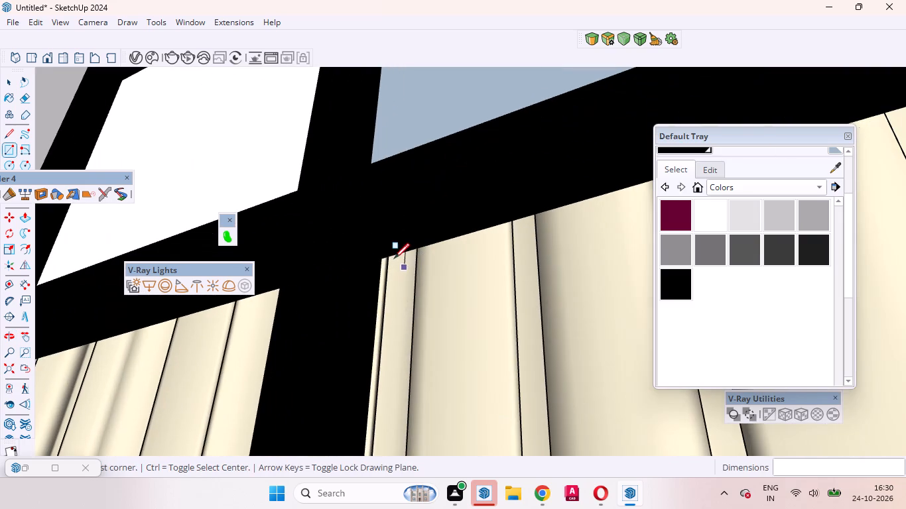
{"action": "left_click", "coordinate": [360, 243]}
{"action": "scroll", "coordinate": [439, 305], "scroll_direction": "down", "scroll_amount": 4}
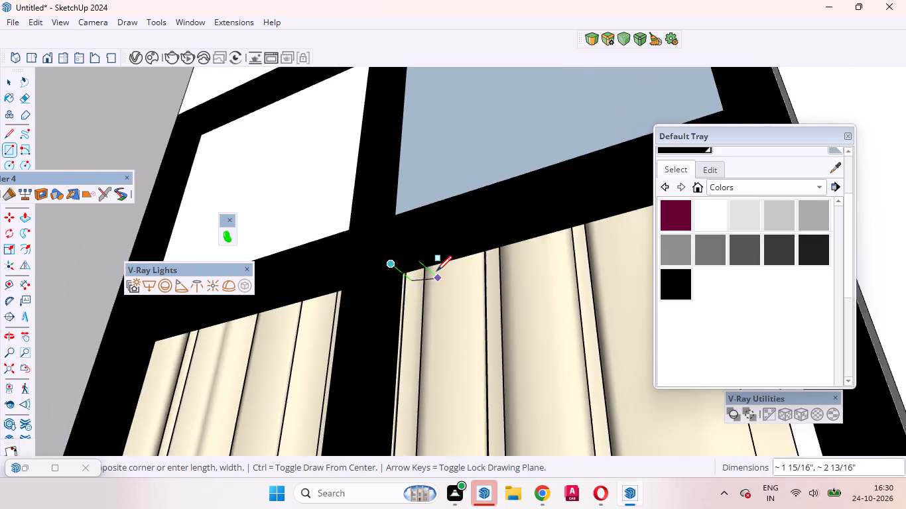
{"action": "scroll", "coordinate": [436, 271], "scroll_direction": "down", "scroll_amount": 14}
{"action": "middle_click_drag", "start_coordinate": [478, 228], "coordinate": [564, 382]}
{"action": "scroll", "coordinate": [564, 382], "scroll_direction": "up", "scroll_amount": 1}
{"action": "scroll", "coordinate": [535, 433], "scroll_direction": "down", "scroll_amount": 3}
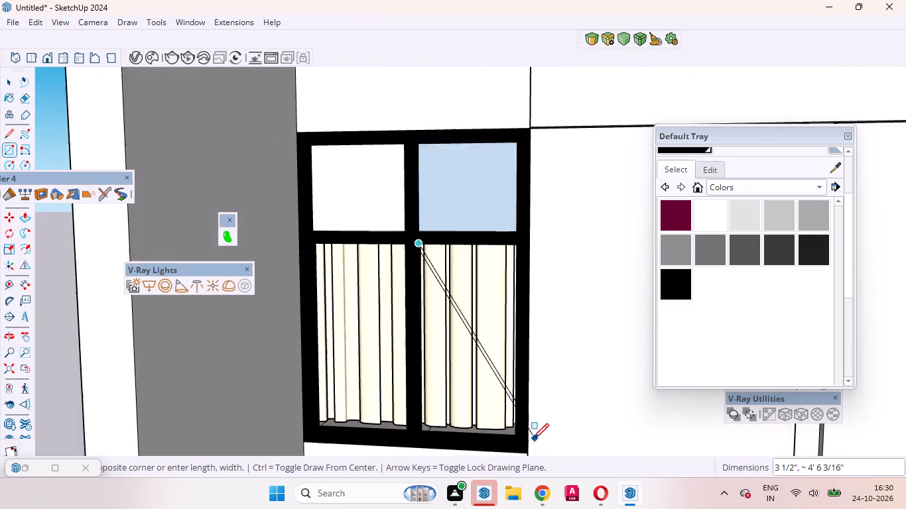
{"action": "scroll", "coordinate": [533, 439], "scroll_direction": "down", "scroll_amount": 4}
{"action": "key", "text": "Left"}
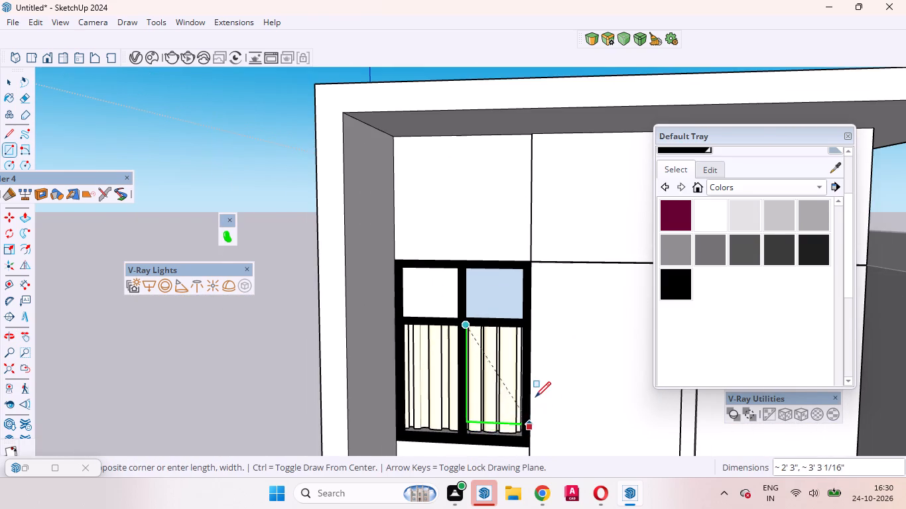
{"action": "scroll", "coordinate": [535, 397], "scroll_direction": "down", "scroll_amount": 4}
{"action": "scroll", "coordinate": [507, 441], "scroll_direction": "up", "scroll_amount": 9}
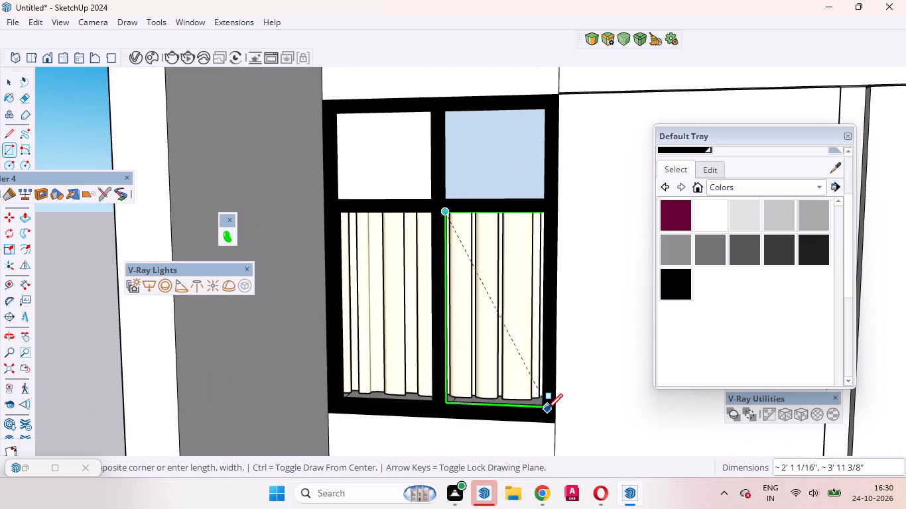
{"action": "left_click", "coordinate": [546, 410]}
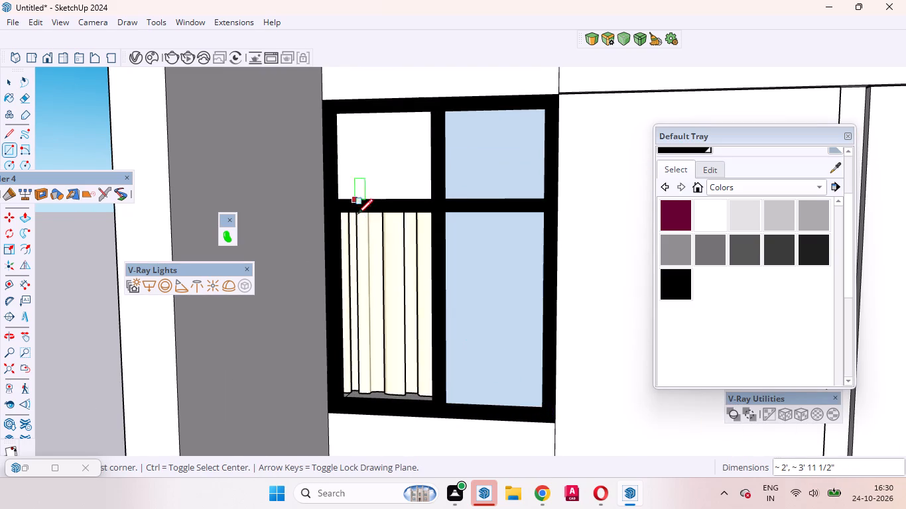
Draw a vertical rectangle about 2' by 3' 11 1/2" filling the upper window's bottom-left pane, starting at the frame depth's midpoint.
{"action": "scroll", "coordinate": [364, 223], "scroll_direction": "up", "scroll_amount": 5}
{"action": "middle_click_drag", "start_coordinate": [352, 244], "coordinate": [306, 184]}
{"action": "scroll", "coordinate": [324, 196], "scroll_direction": "up", "scroll_amount": 5}
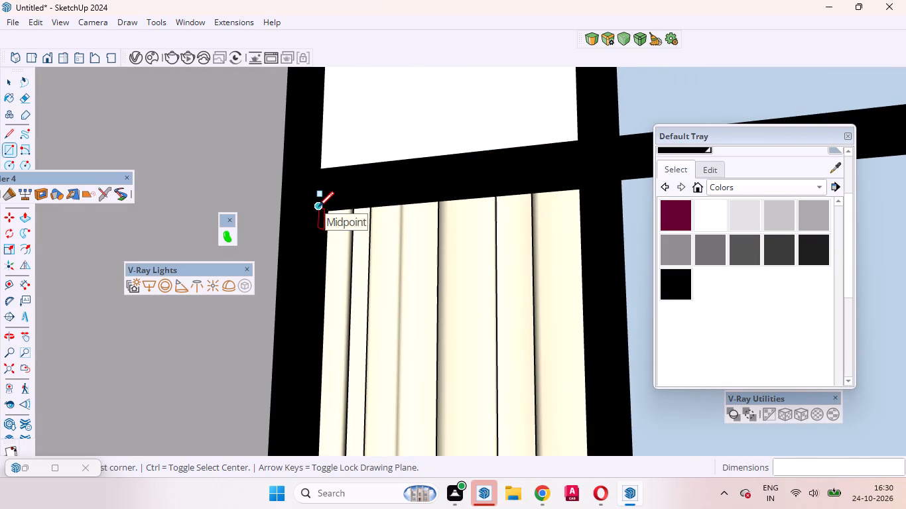
{"action": "left_click", "coordinate": [318, 207]}
{"action": "scroll", "coordinate": [398, 310], "scroll_direction": "down", "scroll_amount": 19}
{"action": "scroll", "coordinate": [434, 310], "scroll_direction": "up", "scroll_amount": 5}
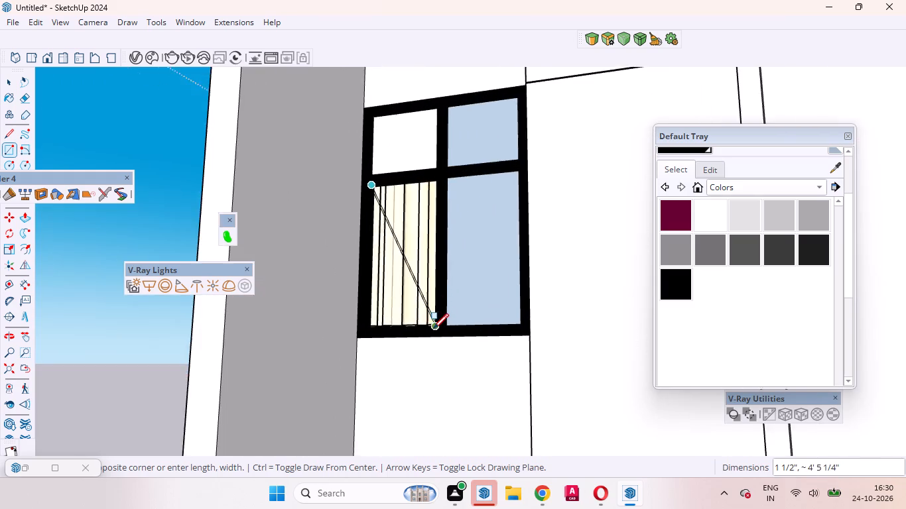
{"action": "scroll", "coordinate": [433, 329], "scroll_direction": "up", "scroll_amount": 3}
{"action": "key", "text": "Left"}
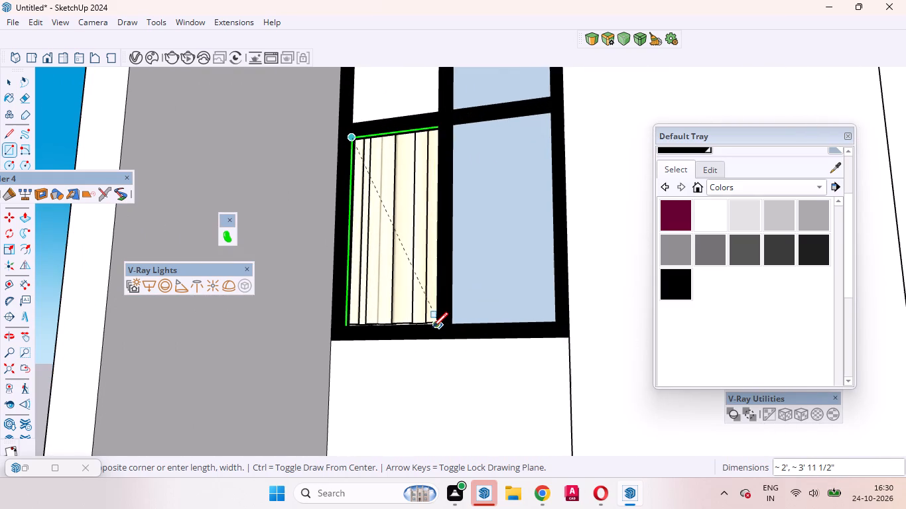
{"action": "left_click", "coordinate": [433, 327]}
Draw a vertical rectangle about 2' by 1' 9 1/2" filling the lower window's top-left pane, starting at the frame depth's midpoint.
{"action": "scroll", "coordinate": [441, 223], "scroll_direction": "down", "scroll_amount": 11}
{"action": "middle_click_drag", "start_coordinate": [421, 246], "coordinate": [523, 365]}
{"action": "scroll", "coordinate": [476, 241], "scroll_direction": "down", "scroll_amount": 9}
{"action": "scroll", "coordinate": [465, 260], "scroll_direction": "up", "scroll_amount": 6}
{"action": "middle_click_drag", "start_coordinate": [442, 304], "coordinate": [368, 229]}
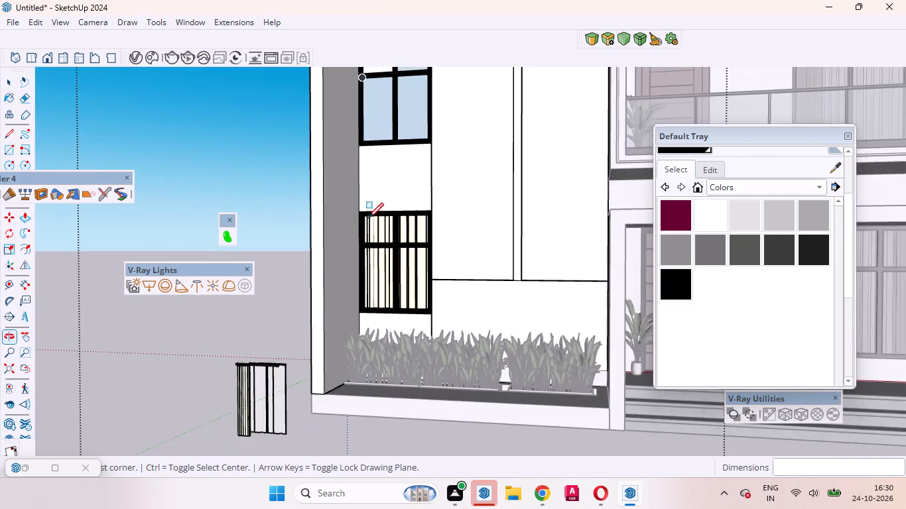
{"action": "scroll", "coordinate": [368, 218], "scroll_direction": "up", "scroll_amount": 20}
{"action": "middle_click_drag", "start_coordinate": [376, 213], "coordinate": [306, 162]}
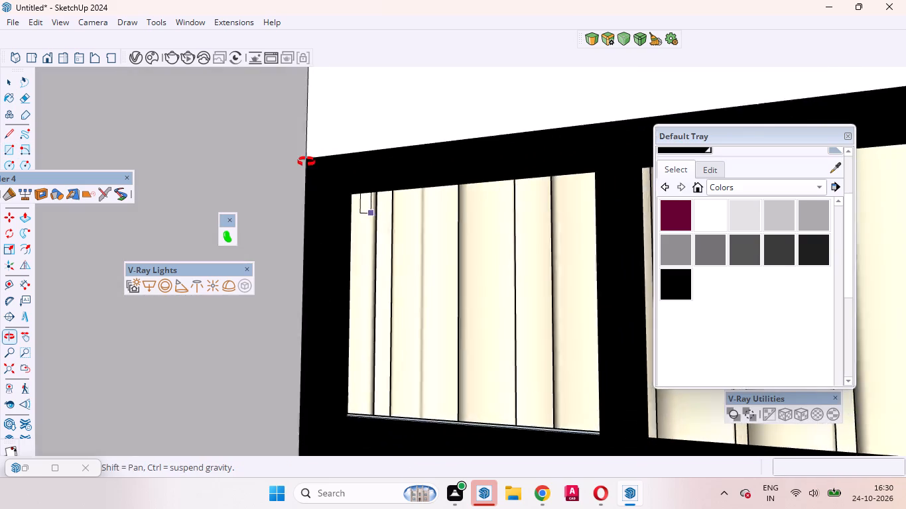
{"action": "middle_click_drag", "start_coordinate": [306, 162], "coordinate": [304, 152]}
{"action": "scroll", "coordinate": [331, 170], "scroll_direction": "up", "scroll_amount": 5}
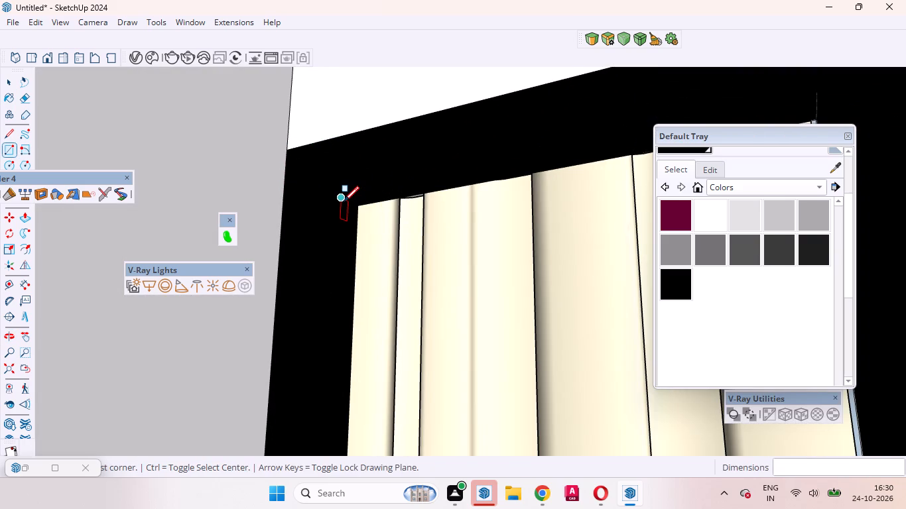
{"action": "left_click", "coordinate": [344, 201]}
{"action": "scroll", "coordinate": [431, 311], "scroll_direction": "down", "scroll_amount": 13}
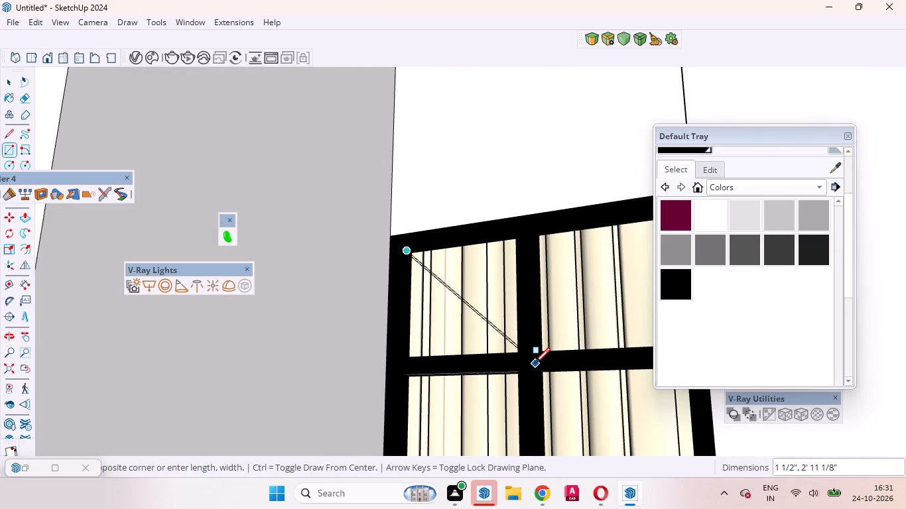
{"action": "key", "text": "Left"}
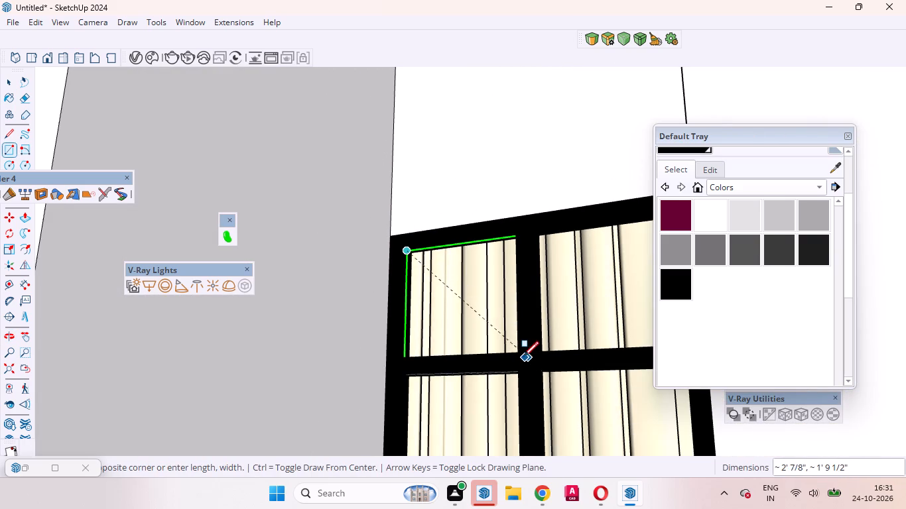
{"action": "left_click", "coordinate": [518, 355]}
Draw a vertical rectangle about 1' 8" tall filling the lower window's top-right pane opening.
{"action": "middle_click_drag", "start_coordinate": [620, 258], "coordinate": [526, 241]}
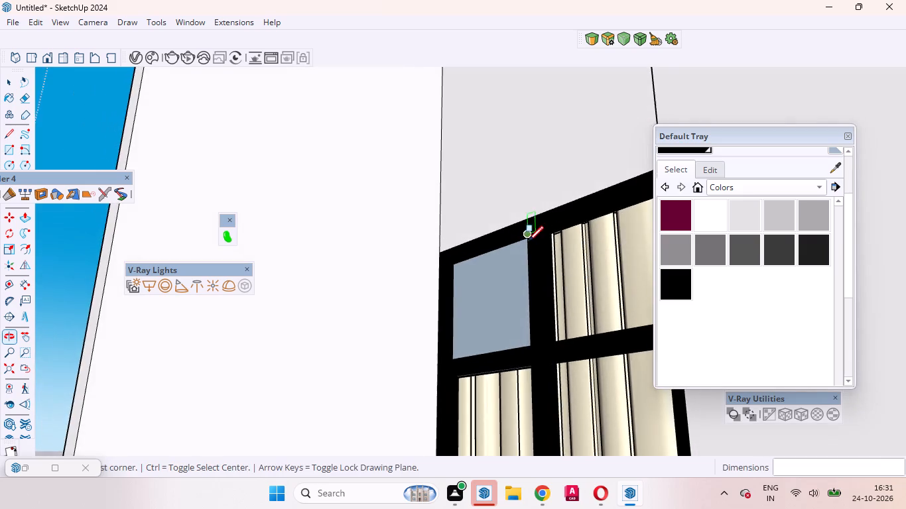
{"action": "scroll", "coordinate": [552, 243], "scroll_direction": "up", "scroll_amount": 9}
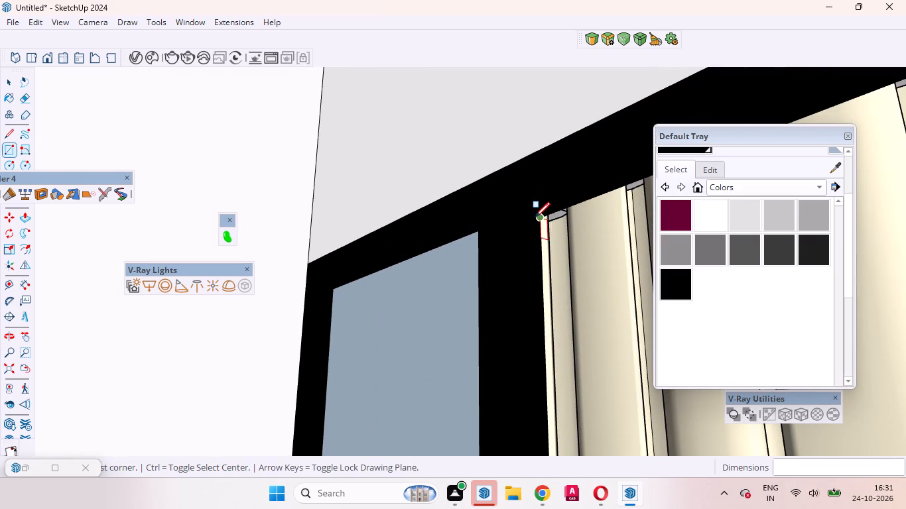
{"action": "left_click", "coordinate": [531, 217]}
{"action": "scroll", "coordinate": [554, 280], "scroll_direction": "down", "scroll_amount": 15}
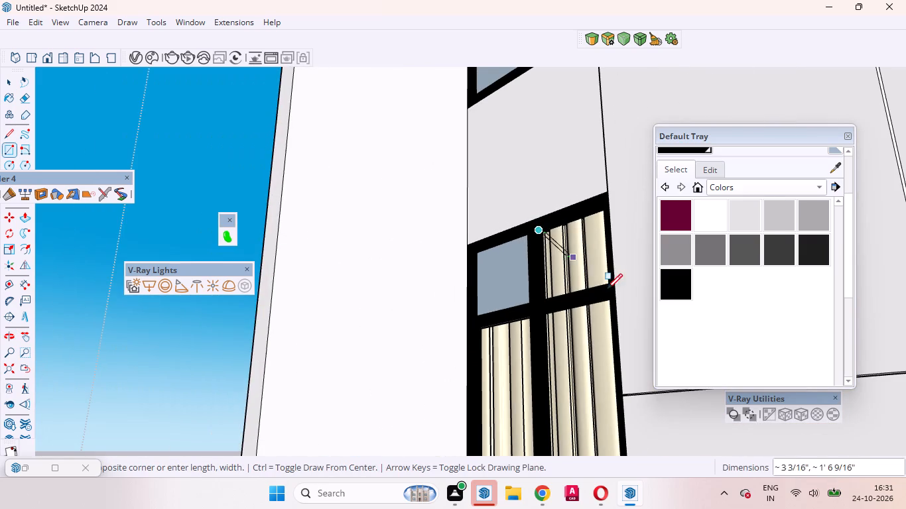
{"action": "key", "text": "Left"}
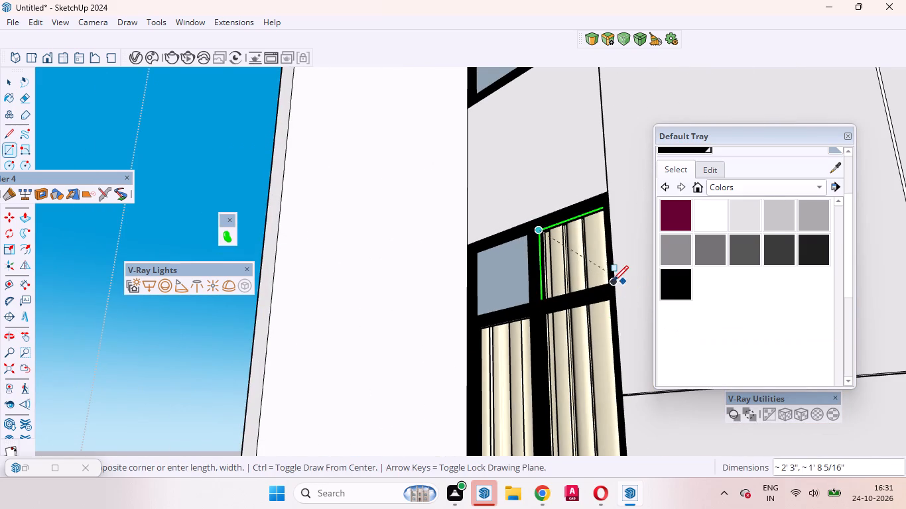
{"action": "left_click", "coordinate": [609, 285]}
Draw a vertical rectangle about 3' 9" tall filling the lower window's bottom-right pane, starting at the frame depth's midpoint.
{"action": "scroll", "coordinate": [547, 194], "scroll_direction": "down", "scroll_amount": 4}
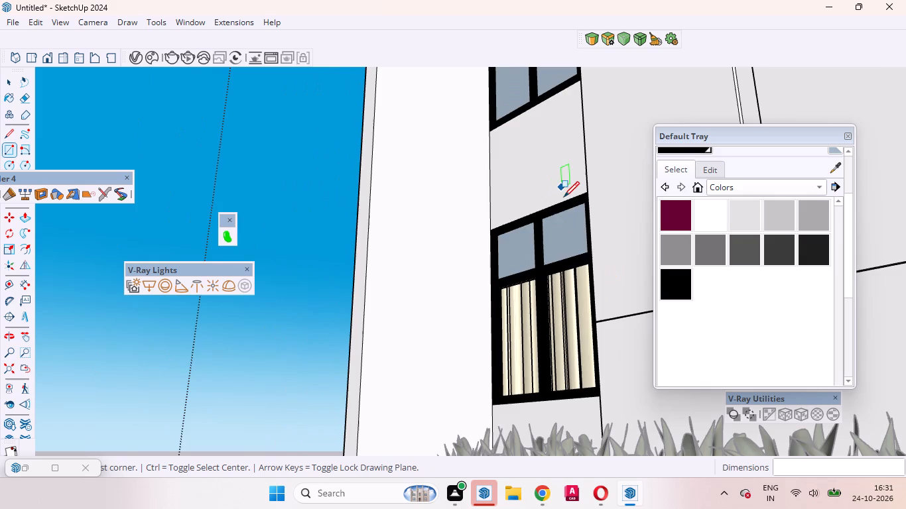
{"action": "scroll", "coordinate": [525, 347], "scroll_direction": "up", "scroll_amount": 15}
{"action": "middle_click_drag", "start_coordinate": [576, 197], "coordinate": [529, 201]}
{"action": "scroll", "coordinate": [531, 202], "scroll_direction": "up", "scroll_amount": 3}
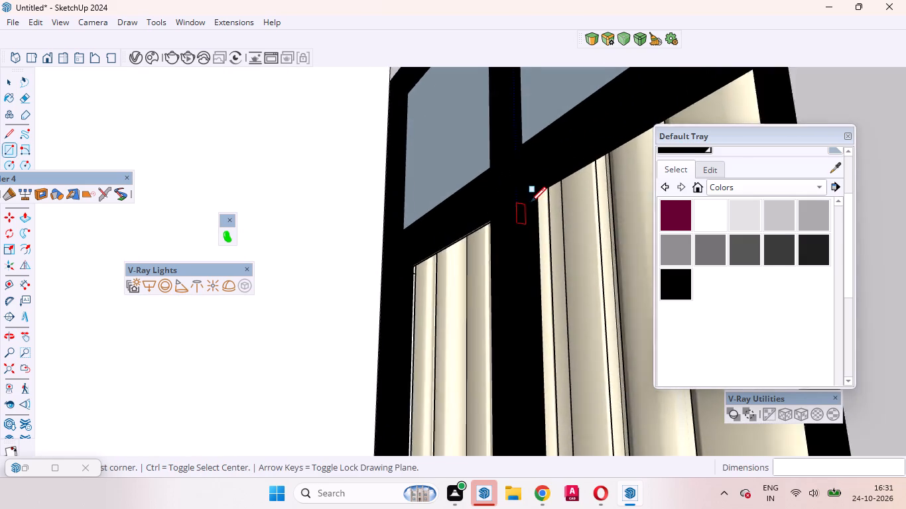
{"action": "scroll", "coordinate": [531, 202], "scroll_direction": "up", "scroll_amount": 1}
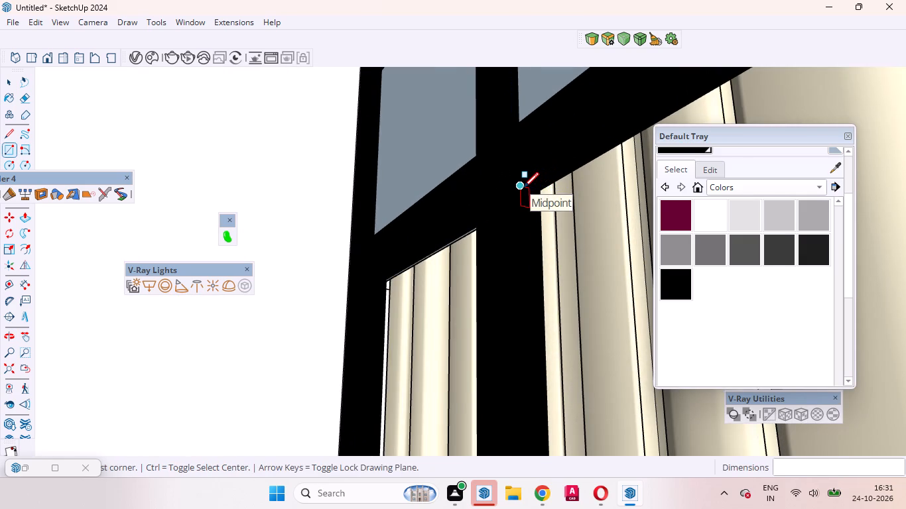
{"action": "left_click", "coordinate": [523, 188]}
{"action": "scroll", "coordinate": [550, 232], "scroll_direction": "down", "scroll_amount": 18}
{"action": "middle_click_drag", "start_coordinate": [516, 282], "coordinate": [608, 347]}
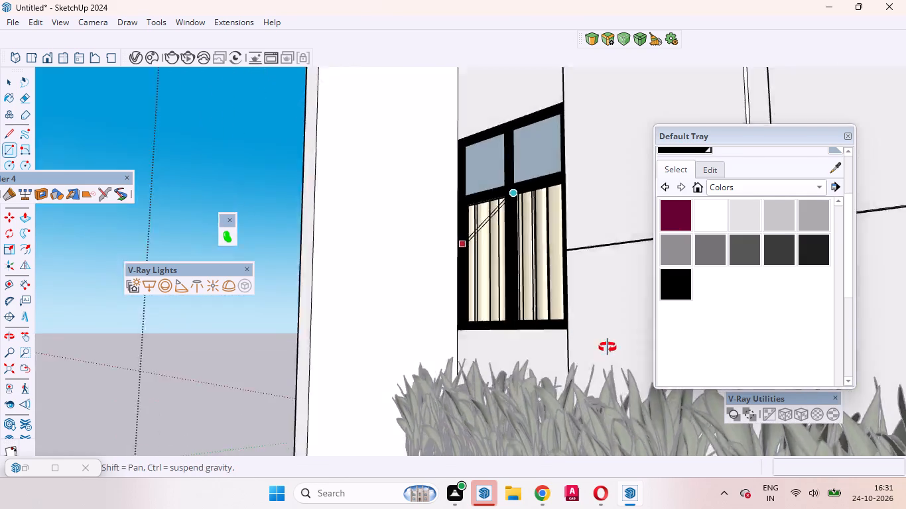
{"action": "middle_click_drag", "start_coordinate": [608, 347], "coordinate": [700, 395]}
{"action": "scroll", "coordinate": [484, 292], "scroll_direction": "up", "scroll_amount": 4}
{"action": "key", "text": "Left"}
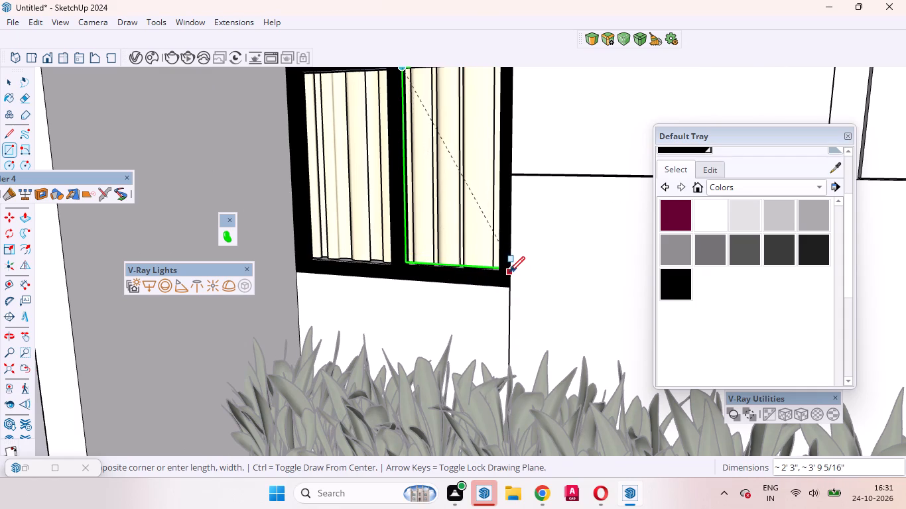
{"action": "left_click", "coordinate": [503, 268]}
Draw a vertical rectangle about 2' by 3' 10 5/16" filling the lower window's bottom-left pane, starting at the frame depth's midpoint.
{"action": "scroll", "coordinate": [520, 298], "scroll_direction": "down", "scroll_amount": 8}
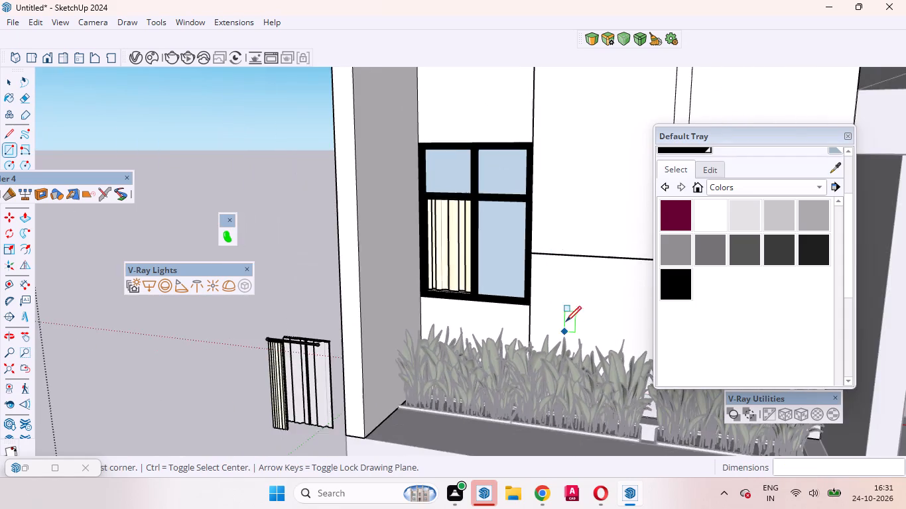
{"action": "scroll", "coordinate": [512, 223], "scroll_direction": "up", "scroll_amount": 9}
{"action": "middle_click_drag", "start_coordinate": [428, 238], "coordinate": [368, 166]}
{"action": "scroll", "coordinate": [379, 174], "scroll_direction": "up", "scroll_amount": 7}
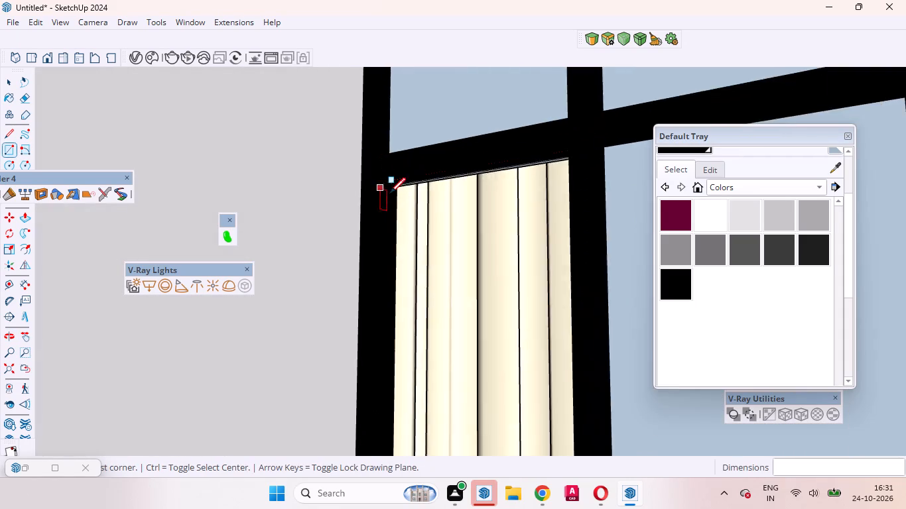
{"action": "scroll", "coordinate": [390, 193], "scroll_direction": "up", "scroll_amount": 3}
{"action": "left_click", "coordinate": [387, 179]}
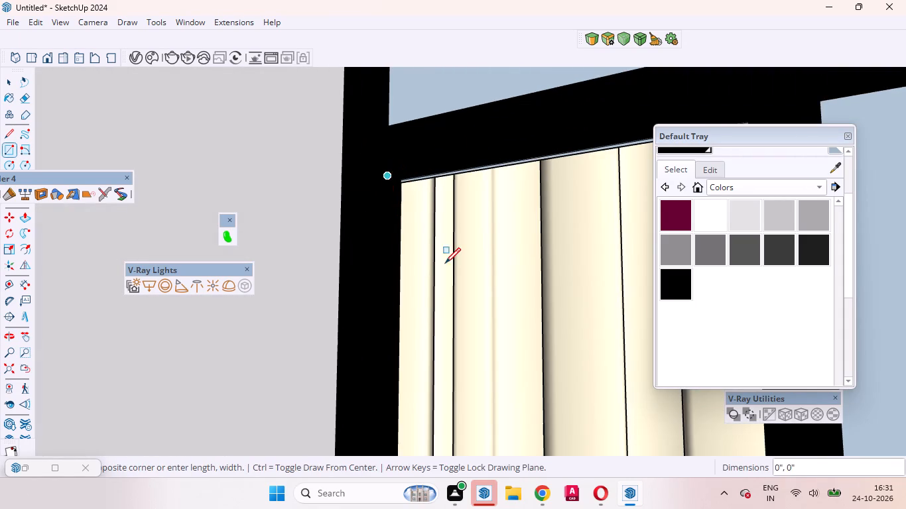
{"action": "scroll", "coordinate": [453, 274], "scroll_direction": "down", "scroll_amount": 20}
{"action": "middle_click_drag", "start_coordinate": [453, 289], "coordinate": [648, 379]}
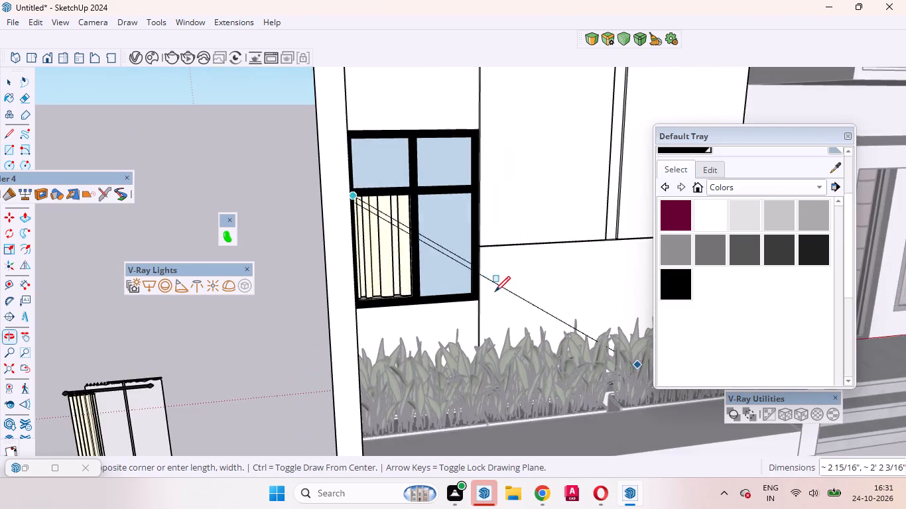
{"action": "scroll", "coordinate": [483, 286], "scroll_direction": "up", "scroll_amount": 8}
{"action": "key", "text": "Left"}
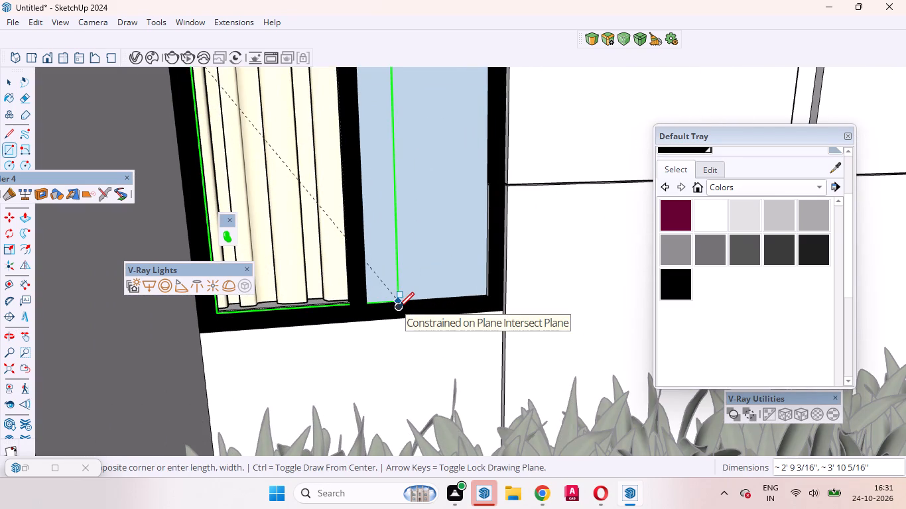
{"action": "left_click", "coordinate": [347, 308]}
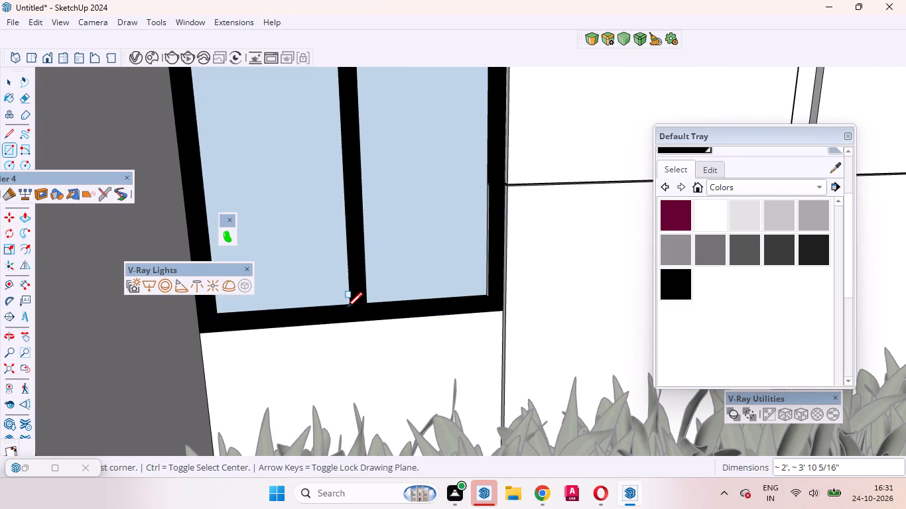
{"action": "scroll", "coordinate": [349, 307], "scroll_direction": "down", "scroll_amount": 15}
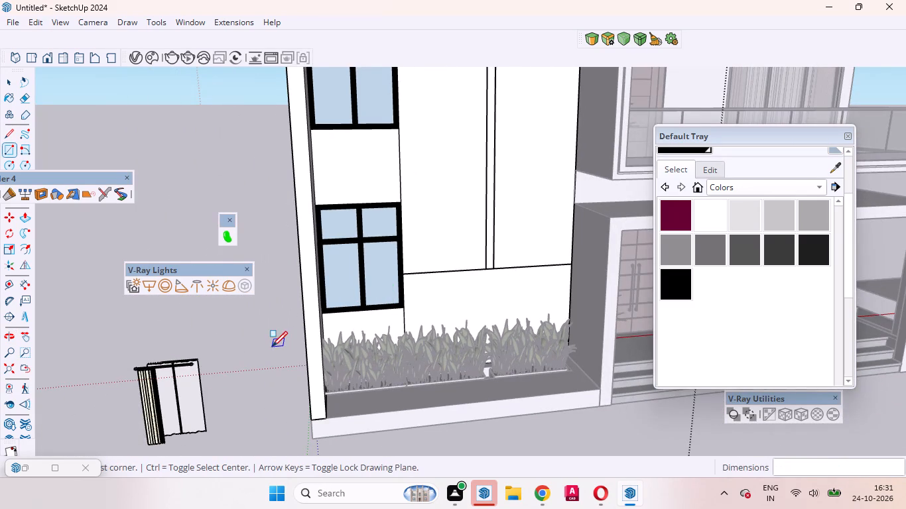
{"action": "key", "text": "space"}
Reverse the face of the upper window's top-right pane.
{"action": "scroll", "coordinate": [272, 347], "scroll_direction": "up", "scroll_amount": 1}
{"action": "scroll", "coordinate": [287, 339], "scroll_direction": "down", "scroll_amount": 5}
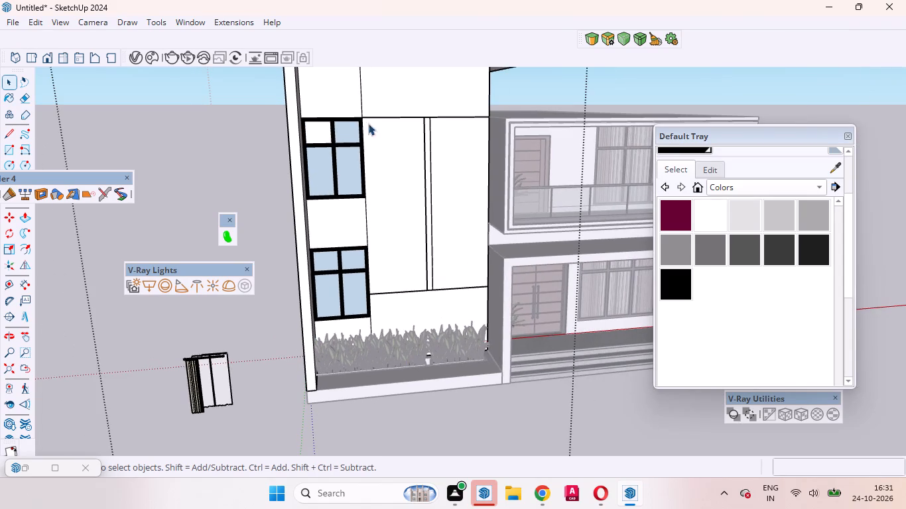
{"action": "scroll", "coordinate": [359, 109], "scroll_direction": "up", "scroll_amount": 5}
{"action": "left_click", "coordinate": [337, 154]}
{"action": "right_click", "coordinate": [337, 154]}
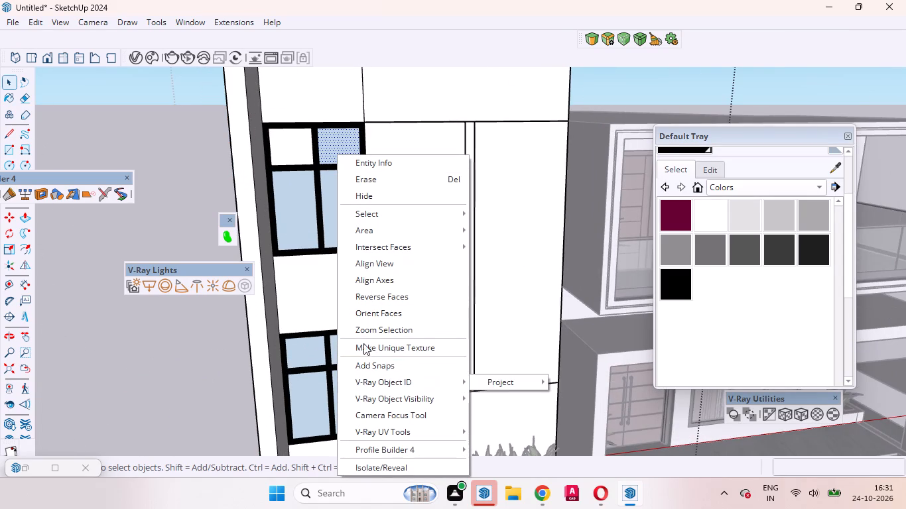
{"action": "left_click", "coordinate": [367, 298]}
{"action": "scroll", "coordinate": [413, 237], "scroll_direction": "down", "scroll_amount": 10}
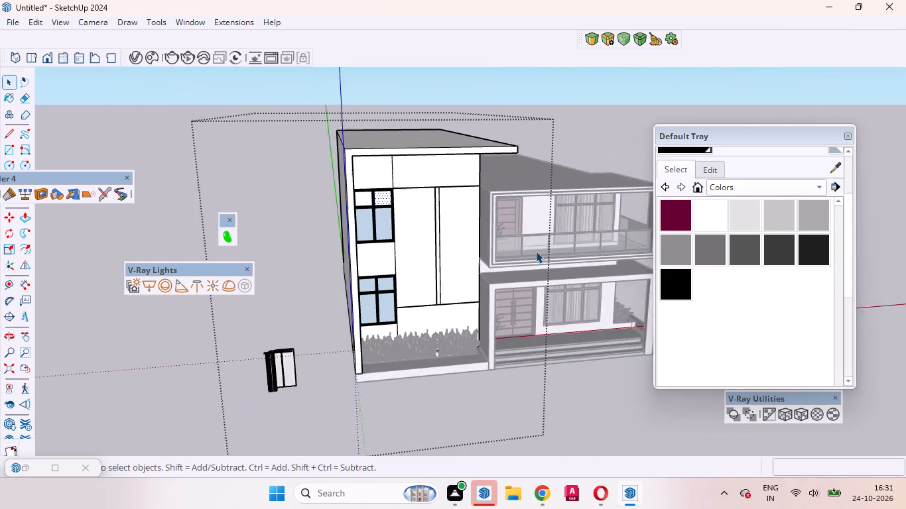
Paint the upper window's four panes with the translucent grey glass from the Glass and Mirrors collection.
{"action": "scroll", "coordinate": [775, 230], "scroll_direction": "up", "scroll_amount": 5}
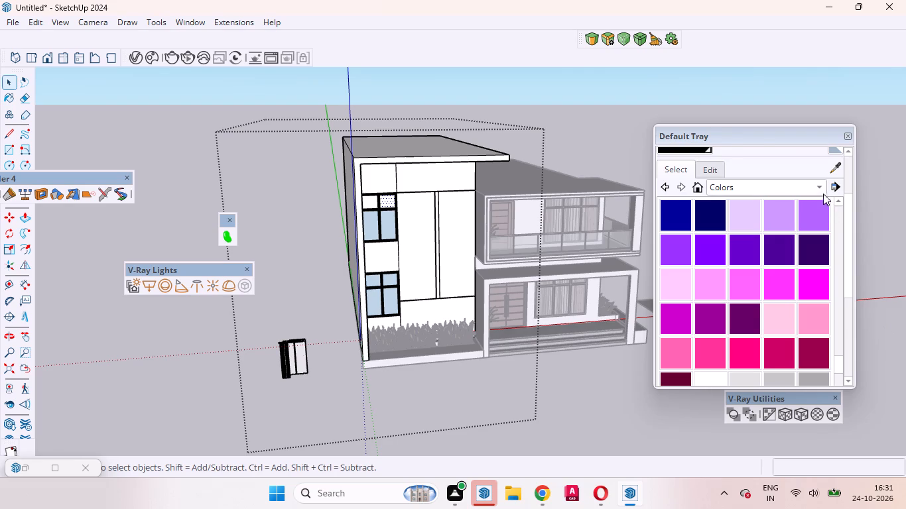
{"action": "left_click", "coordinate": [822, 192]}
{"action": "left_click", "coordinate": [749, 209]}
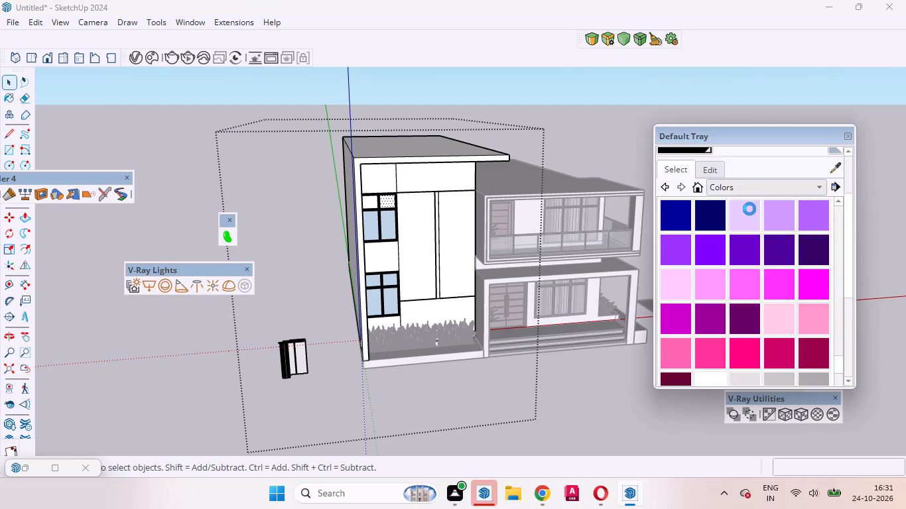
{"action": "left_click", "coordinate": [744, 245]}
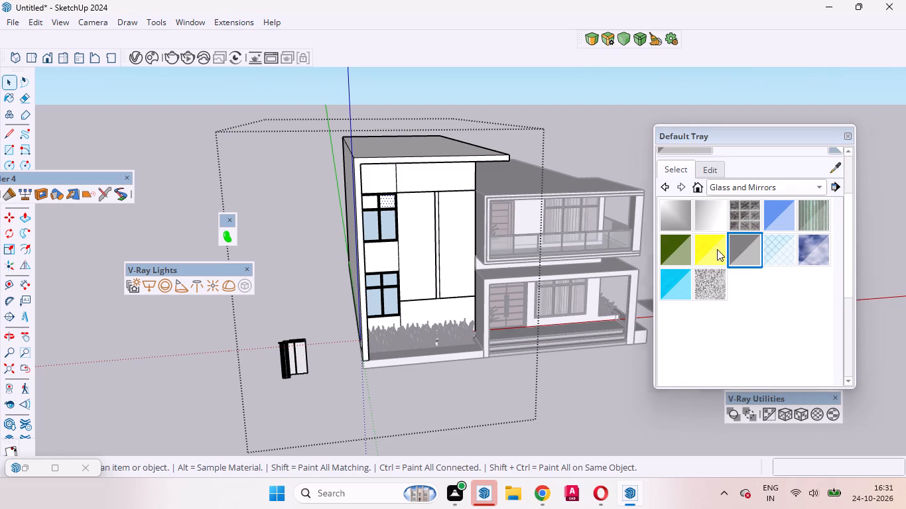
{"action": "scroll", "coordinate": [374, 207], "scroll_direction": "up", "scroll_amount": 12}
{"action": "left_click", "coordinate": [374, 199]}
{"action": "left_click", "coordinate": [365, 266]}
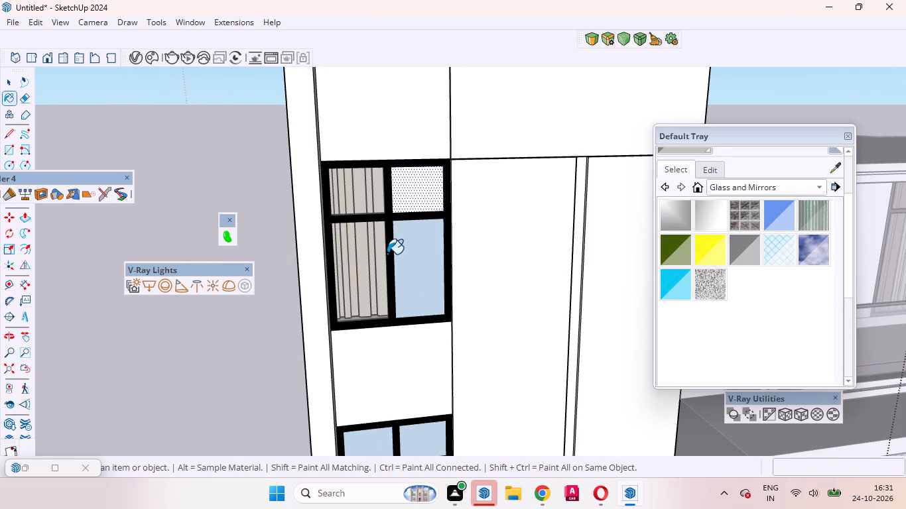
{"action": "left_click", "coordinate": [410, 254]}
{"action": "left_click", "coordinate": [432, 186]}
Paint the lower window's four panes with the same translucent grey glass and exit the group.
{"action": "scroll", "coordinate": [413, 217], "scroll_direction": "down", "scroll_amount": 10}
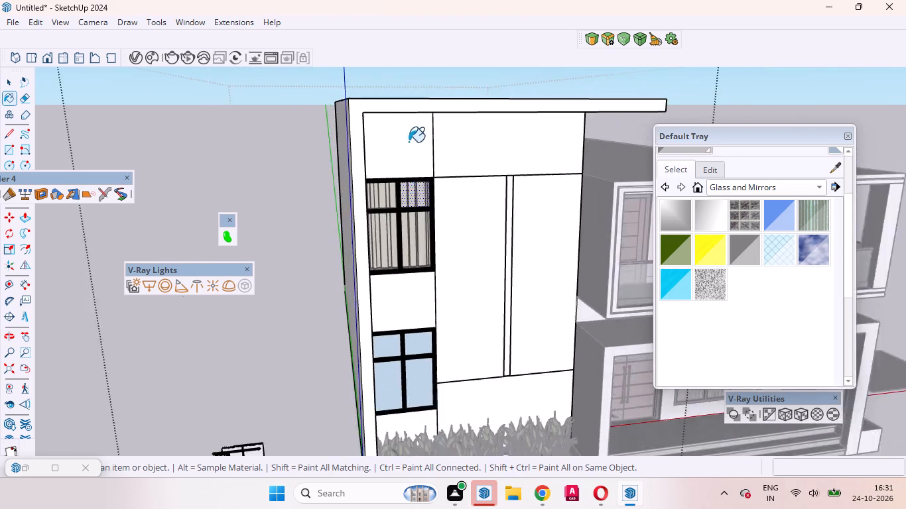
{"action": "scroll", "coordinate": [418, 311], "scroll_direction": "up", "scroll_amount": 12}
{"action": "left_click", "coordinate": [414, 233]}
{"action": "left_click", "coordinate": [411, 309]}
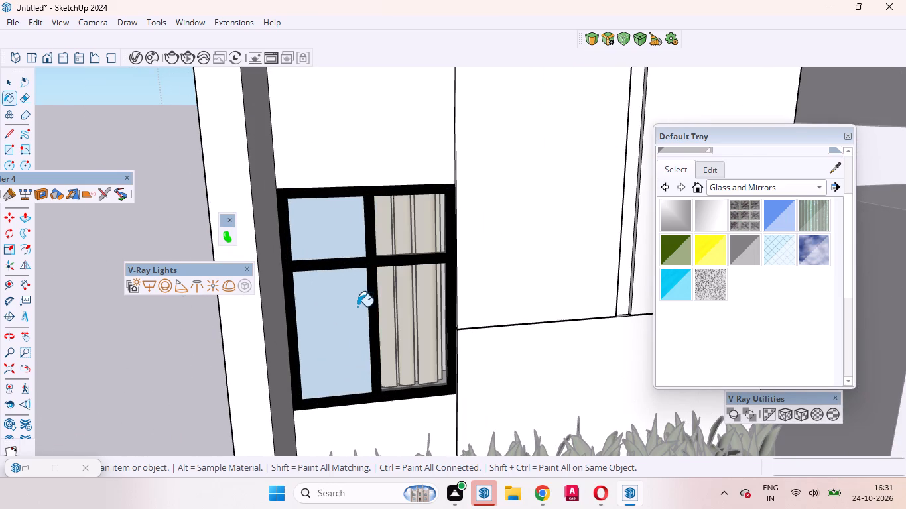
{"action": "left_click", "coordinate": [354, 306]}
{"action": "left_click", "coordinate": [350, 236]}
{"action": "scroll", "coordinate": [352, 286], "scroll_direction": "down", "scroll_amount": 16}
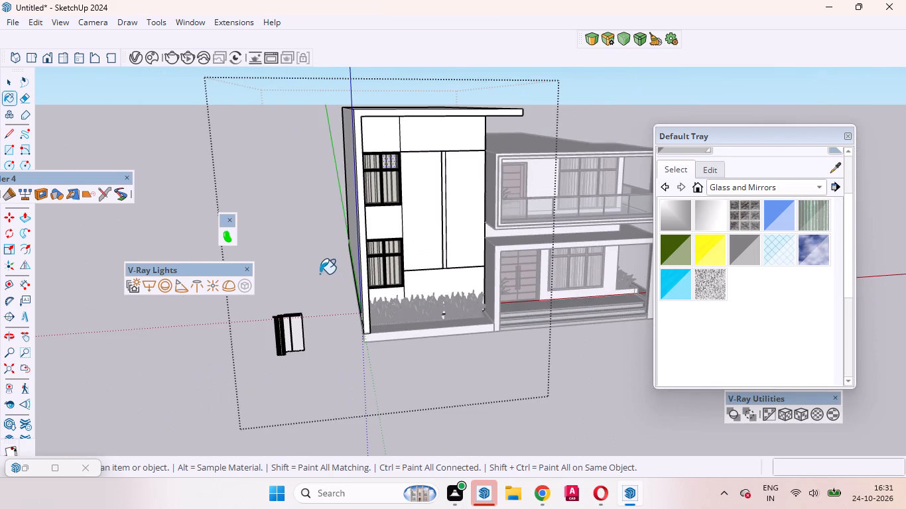
{"action": "key", "text": "space"}
{"action": "double_click", "coordinate": [316, 260]}
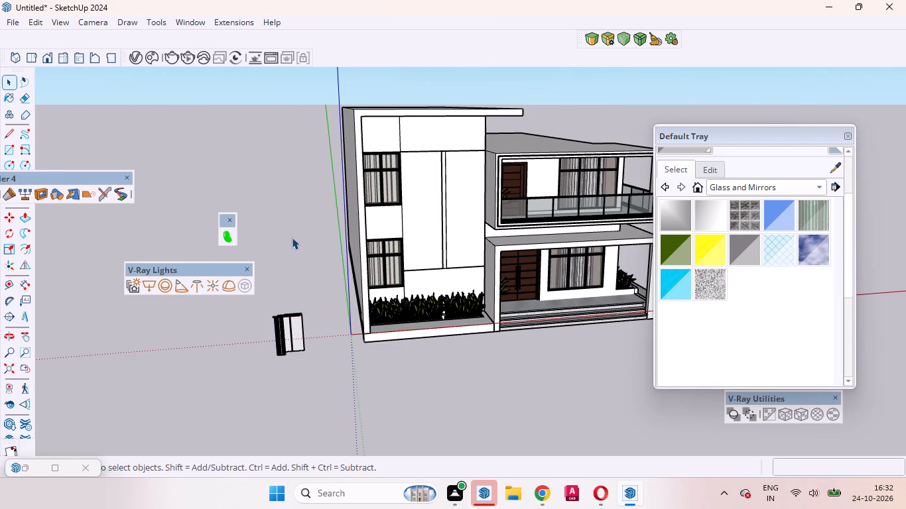
{"action": "left_click", "coordinate": [292, 237]}
Delete the leftover drape standing beside the house from inside the facade group and exit the group.
{"action": "scroll", "coordinate": [297, 231], "scroll_direction": "down", "scroll_amount": 4}
{"action": "middle_click_drag", "start_coordinate": [306, 230], "coordinate": [224, 253]}
{"action": "scroll", "coordinate": [302, 335], "scroll_direction": "up", "scroll_amount": 3}
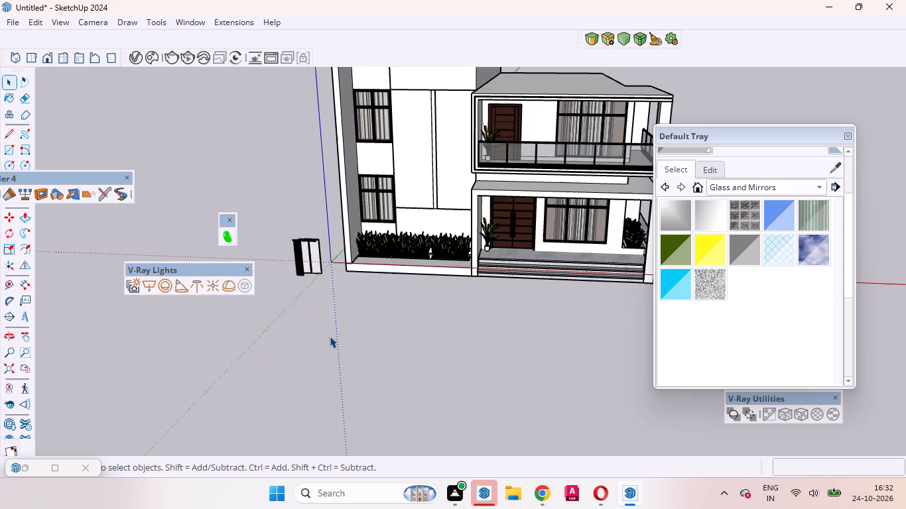
{"action": "scroll", "coordinate": [330, 336], "scroll_direction": "up", "scroll_amount": 8}
{"action": "middle_click_drag", "start_coordinate": [334, 207], "coordinate": [403, 219]}
{"action": "scroll", "coordinate": [403, 219], "scroll_direction": "up", "scroll_amount": 1}
{"action": "scroll", "coordinate": [403, 210], "scroll_direction": "down", "scroll_amount": 8}
{"action": "left_click_drag", "start_coordinate": [386, 292], "coordinate": [363, 287]}
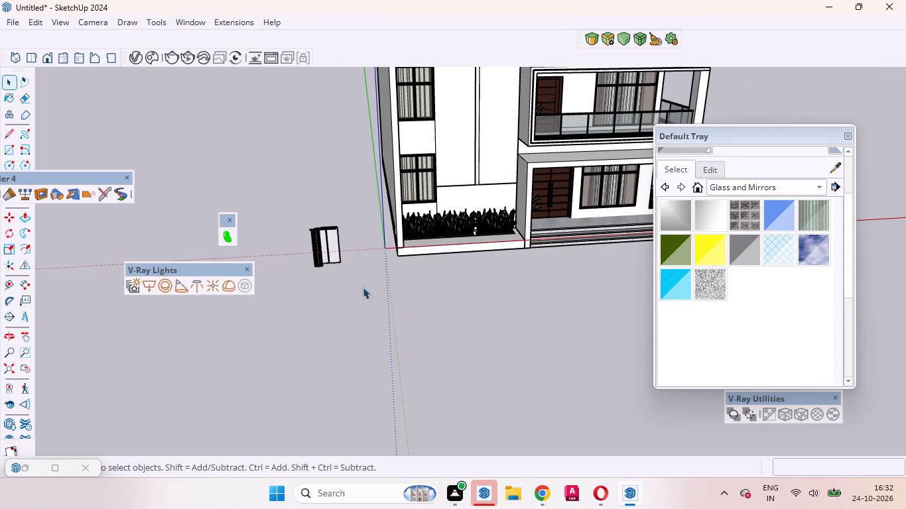
{"action": "left_click_drag", "start_coordinate": [363, 287], "coordinate": [304, 237]}
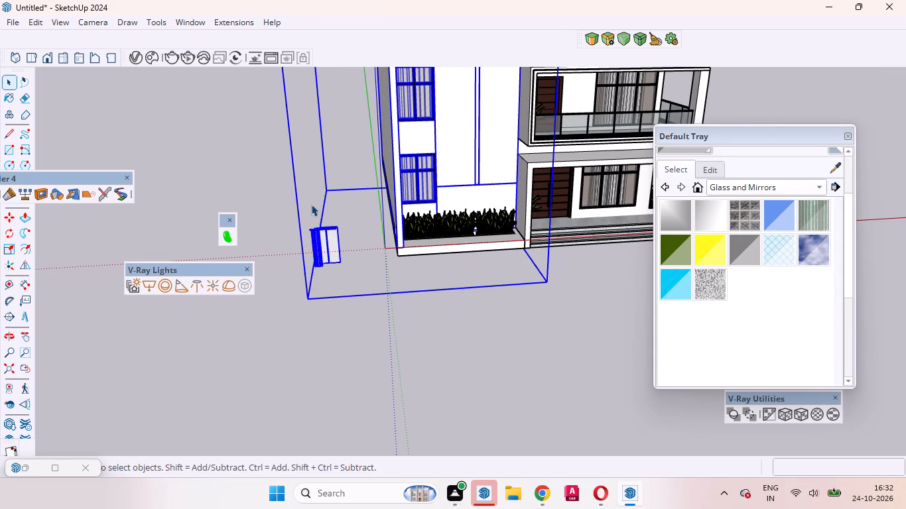
{"action": "double_click", "coordinate": [324, 236]}
{"action": "double_click", "coordinate": [325, 245]}
{"action": "triple_click", "coordinate": [316, 237]}
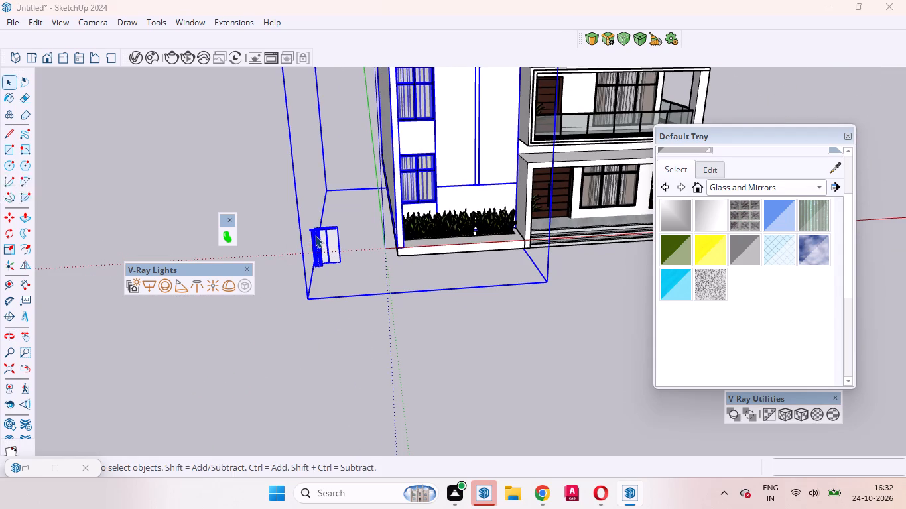
{"action": "left_click_drag", "start_coordinate": [360, 260], "coordinate": [280, 223]}
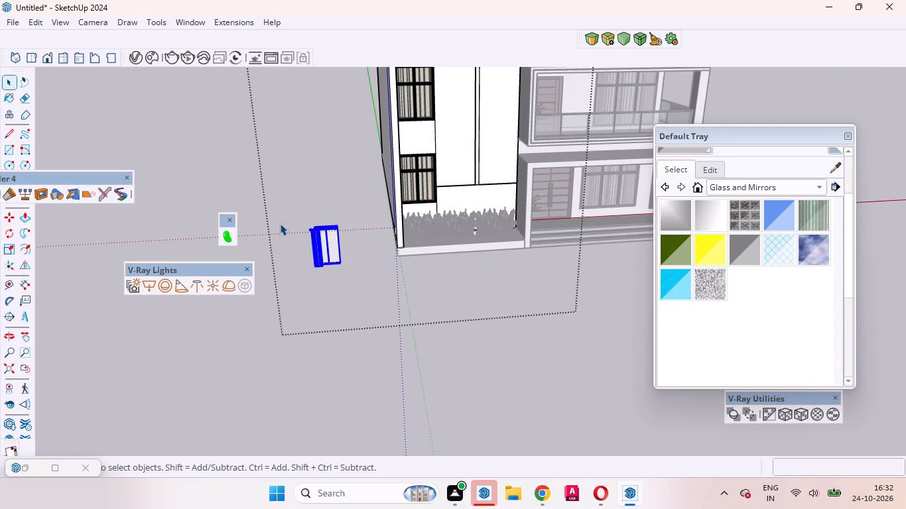
{"action": "key", "text": "Delete"}
{"action": "double_click", "coordinate": [286, 247]}
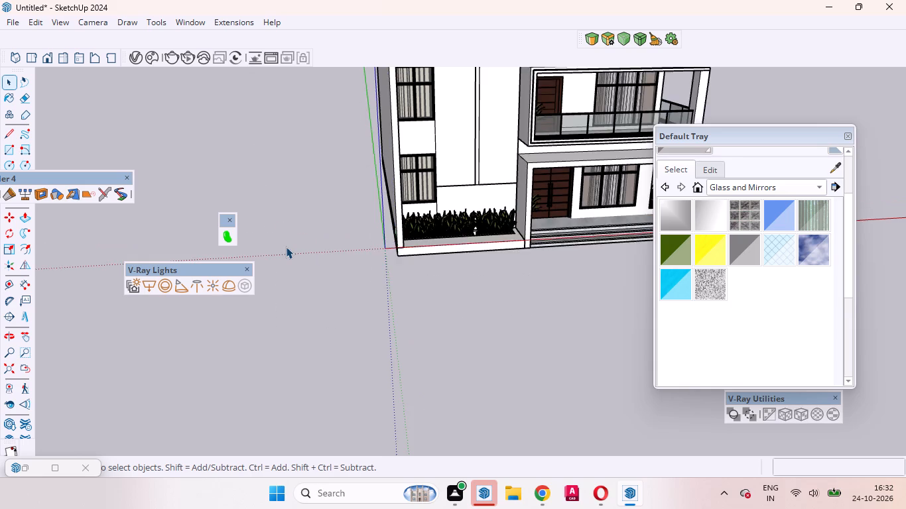
Examine the facade's vertical groove, the left-wing windows, the balcony and the entrance porch from several angles.
{"action": "scroll", "coordinate": [286, 247], "scroll_direction": "down", "scroll_amount": 6}
{"action": "middle_click_drag", "start_coordinate": [472, 270], "coordinate": [408, 243]}
{"action": "scroll", "coordinate": [421, 129], "scroll_direction": "up", "scroll_amount": 13}
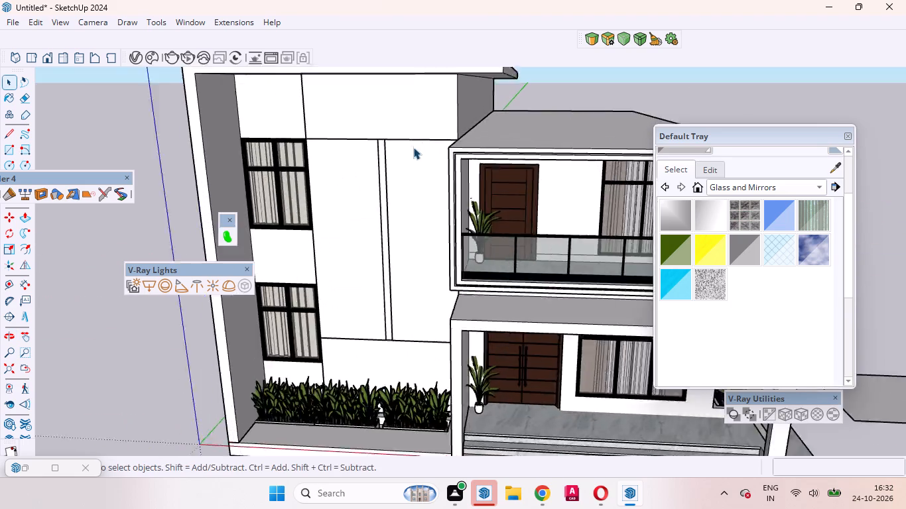
{"action": "scroll", "coordinate": [413, 147], "scroll_direction": "up", "scroll_amount": 2}
{"action": "middle_click_drag", "start_coordinate": [378, 183], "coordinate": [372, 66]}
{"action": "scroll", "coordinate": [372, 66], "scroll_direction": "up", "scroll_amount": 12}
{"action": "middle_click_drag", "start_coordinate": [386, 143], "coordinate": [385, 135]}
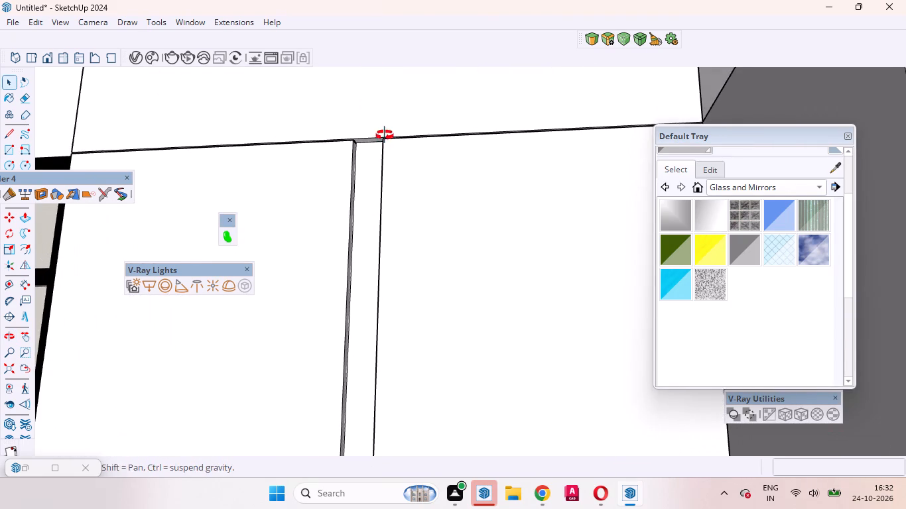
{"action": "middle_click_drag", "start_coordinate": [385, 135], "coordinate": [375, 89]}
{"action": "scroll", "coordinate": [369, 245], "scroll_direction": "down", "scroll_amount": 20}
{"action": "middle_click_drag", "start_coordinate": [426, 203], "coordinate": [434, 226]}
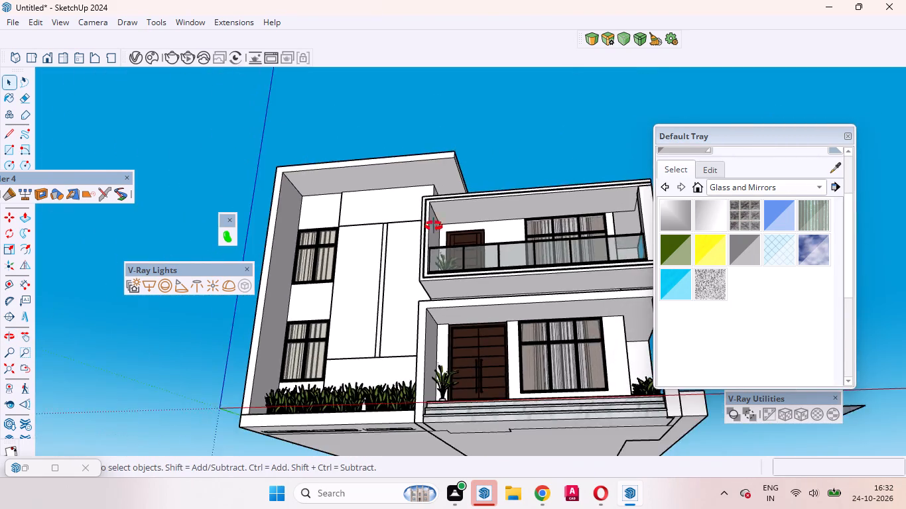
{"action": "middle_click_drag", "start_coordinate": [434, 226], "coordinate": [524, 493]}
{"action": "scroll", "coordinate": [370, 301], "scroll_direction": "down", "scroll_amount": 4}
{"action": "scroll", "coordinate": [411, 259], "scroll_direction": "up", "scroll_amount": 5}
{"action": "middle_click_drag", "start_coordinate": [388, 265], "coordinate": [169, 152]}
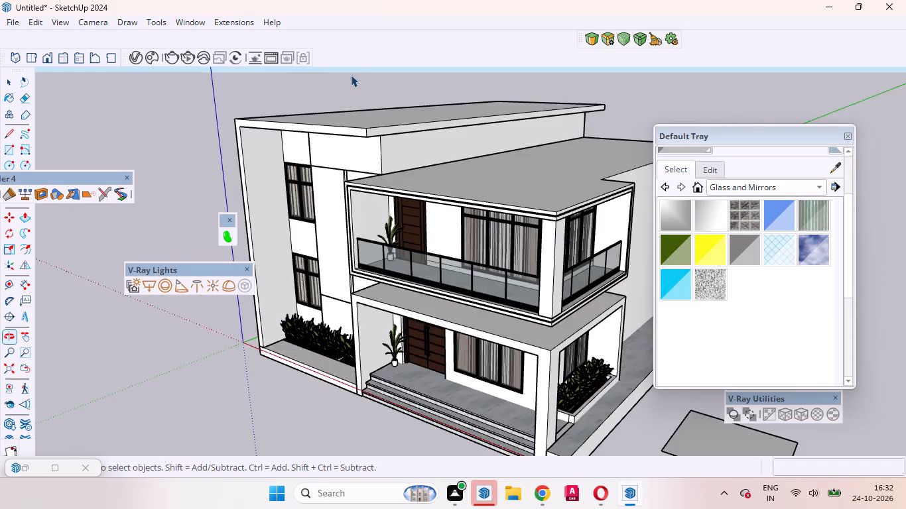
{"action": "scroll", "coordinate": [361, 82], "scroll_direction": "up", "scroll_amount": 5}
{"action": "middle_click_drag", "start_coordinate": [407, 260], "coordinate": [485, 286]}
{"action": "scroll", "coordinate": [499, 281], "scroll_direction": "up", "scroll_amount": 1}
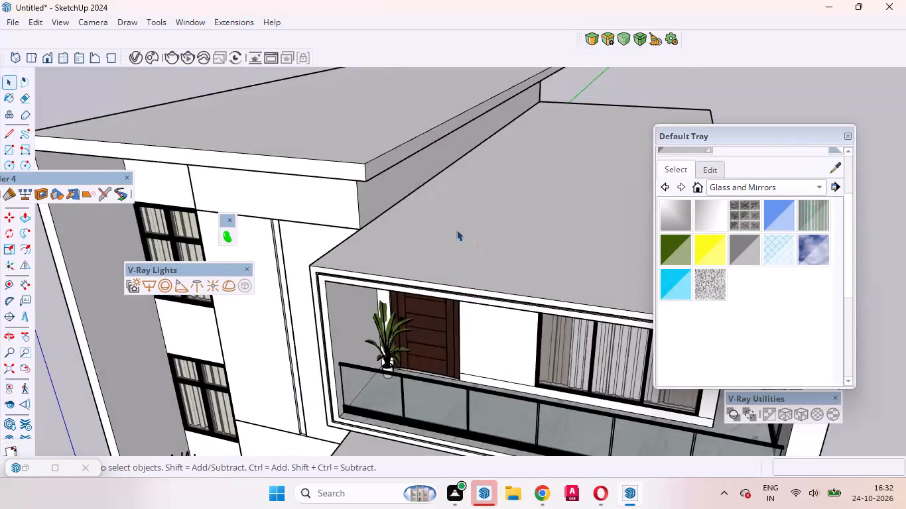
{"action": "scroll", "coordinate": [457, 231], "scroll_direction": "down", "scroll_amount": 9}
{"action": "scroll", "coordinate": [606, 297], "scroll_direction": "up", "scroll_amount": 6}
{"action": "middle_click_drag", "start_coordinate": [564, 288], "coordinate": [518, 278]}
{"action": "scroll", "coordinate": [518, 278], "scroll_direction": "up", "scroll_amount": 1}
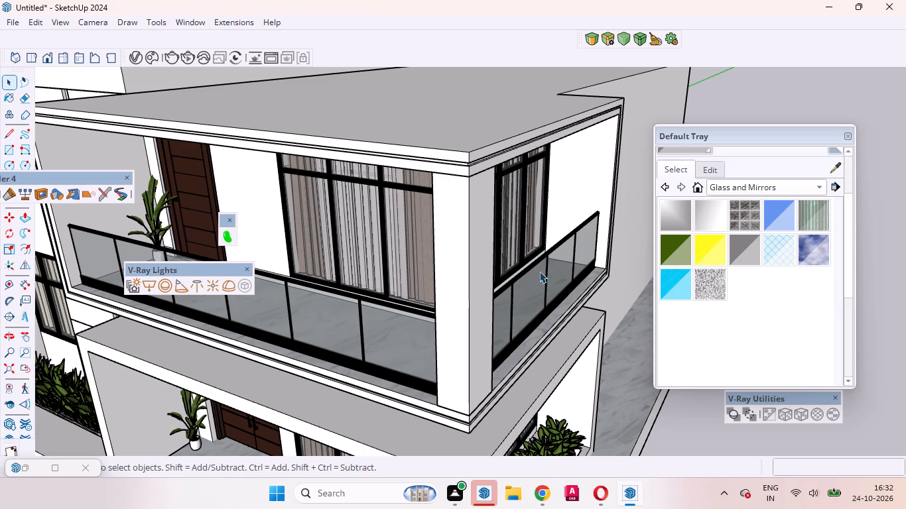
{"action": "scroll", "coordinate": [561, 256], "scroll_direction": "down", "scroll_amount": 10}
{"action": "scroll", "coordinate": [507, 222], "scroll_direction": "up", "scroll_amount": 5}
{"action": "middle_click_drag", "start_coordinate": [493, 270], "coordinate": [513, 264]}
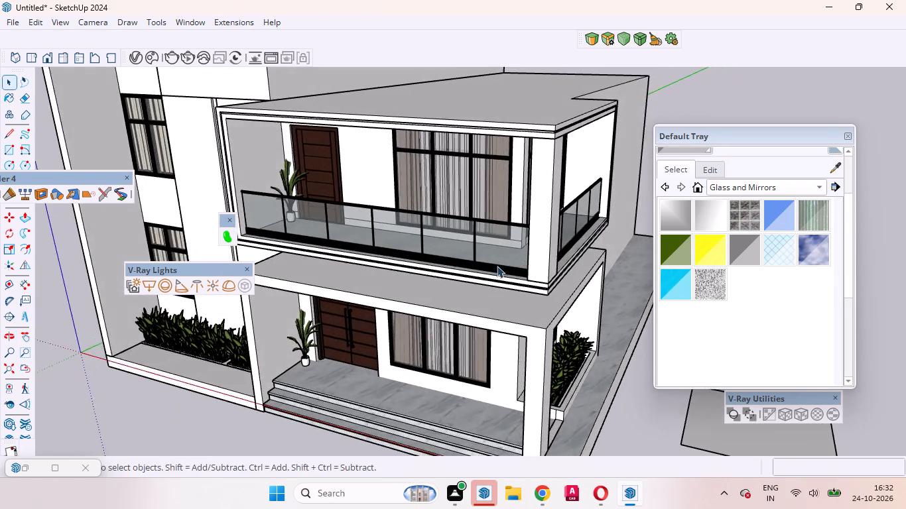
Delete the loose flat rectangle lying on the ground beside the house.
{"action": "scroll", "coordinate": [497, 266], "scroll_direction": "down", "scroll_amount": 10}
{"action": "middle_click_drag", "start_coordinate": [495, 256], "coordinate": [554, 190]}
{"action": "scroll", "coordinate": [554, 190], "scroll_direction": "up", "scroll_amount": 1}
{"action": "scroll", "coordinate": [524, 217], "scroll_direction": "down", "scroll_amount": 5}
{"action": "scroll", "coordinate": [628, 307], "scroll_direction": "up", "scroll_amount": 5}
{"action": "left_click", "coordinate": [580, 287]}
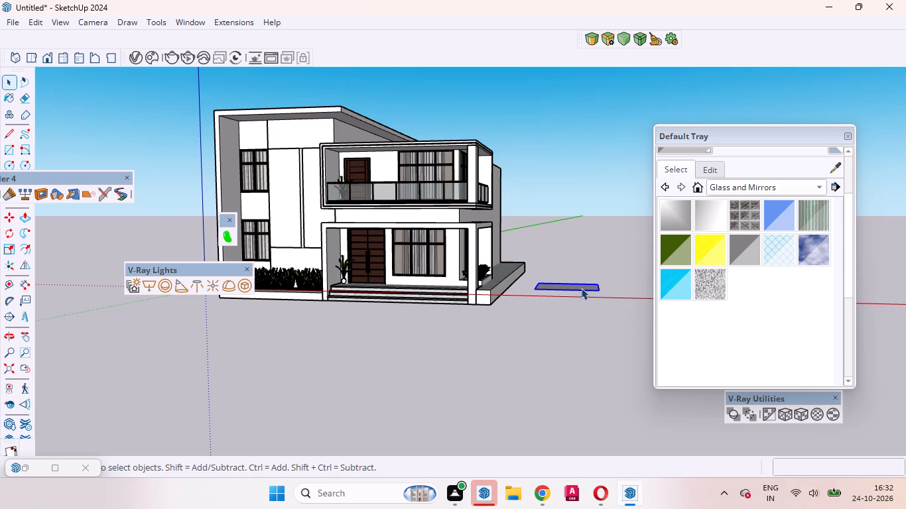
{"action": "key", "text": "Delete"}
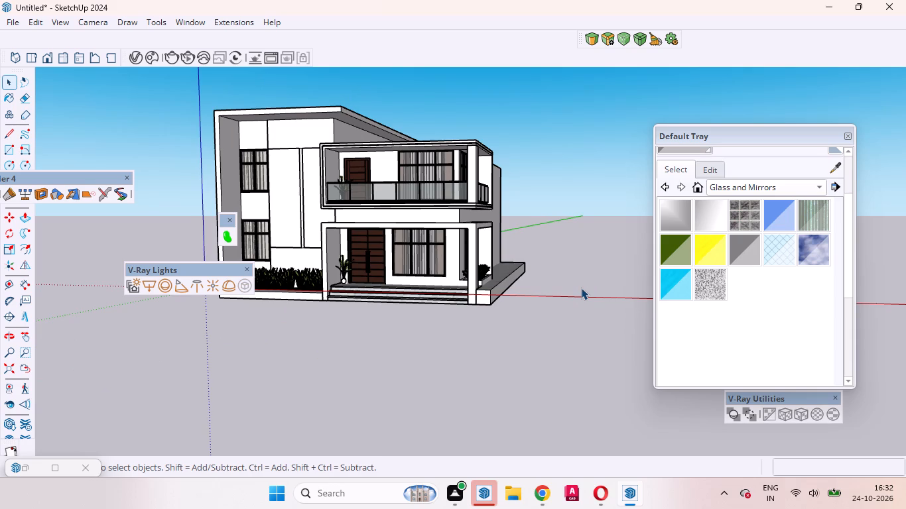
Review the whole front of the house from raised and eye-level viewpoints.
{"action": "scroll", "coordinate": [295, 247], "scroll_direction": "down", "scroll_amount": 6}
{"action": "scroll", "coordinate": [315, 235], "scroll_direction": "up", "scroll_amount": 7}
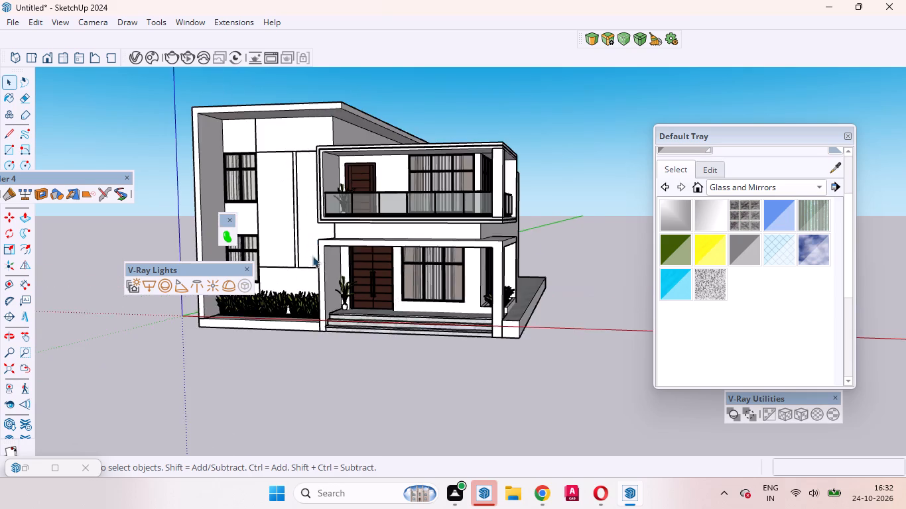
{"action": "middle_click_drag", "start_coordinate": [361, 289], "coordinate": [459, 359]}
{"action": "scroll", "coordinate": [350, 349], "scroll_direction": "up", "scroll_amount": 9}
{"action": "middle_click_drag", "start_coordinate": [363, 315], "coordinate": [394, 386]}
{"action": "scroll", "coordinate": [363, 346], "scroll_direction": "down", "scroll_amount": 11}
{"action": "middle_click_drag", "start_coordinate": [388, 316], "coordinate": [264, 233]}
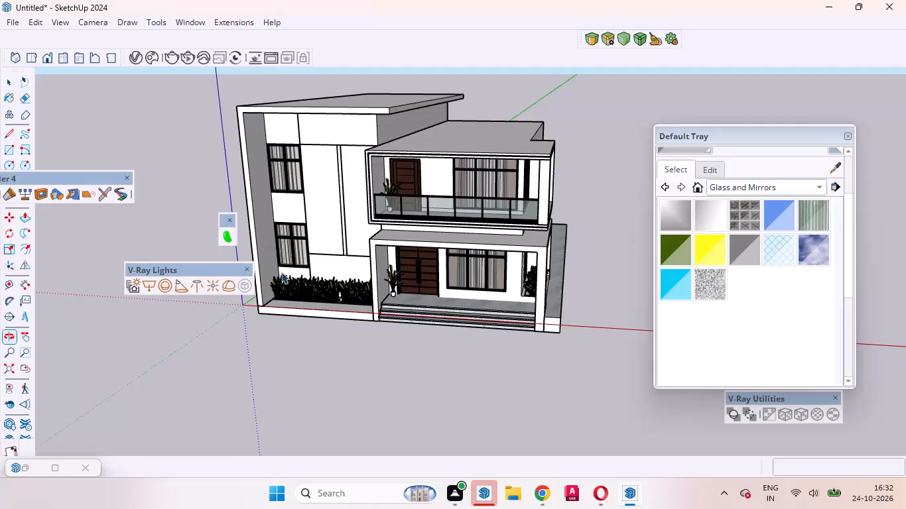
{"action": "scroll", "coordinate": [300, 295], "scroll_direction": "up", "scroll_amount": 8}
{"action": "scroll", "coordinate": [330, 287], "scroll_direction": "down", "scroll_amount": 5}
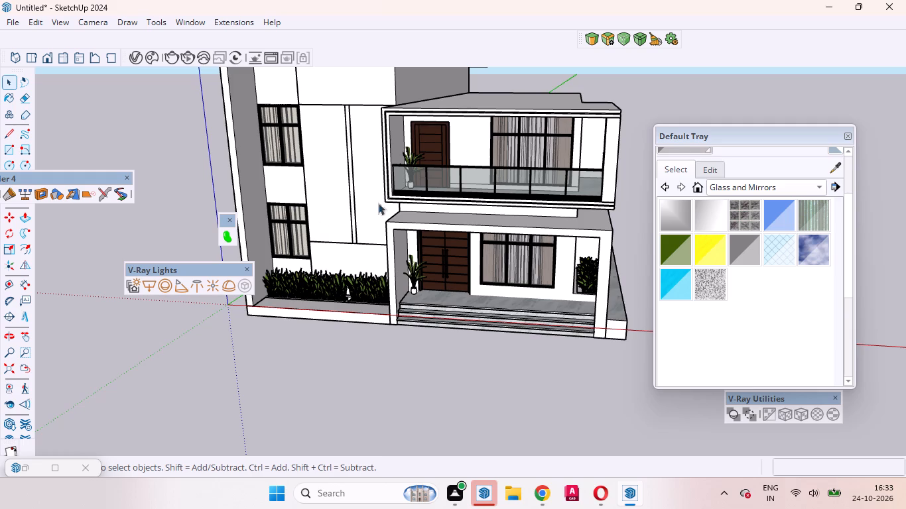
{"action": "scroll", "coordinate": [392, 204], "scroll_direction": "down", "scroll_amount": 6}
{"action": "middle_click_drag", "start_coordinate": [352, 214], "coordinate": [399, 146]}
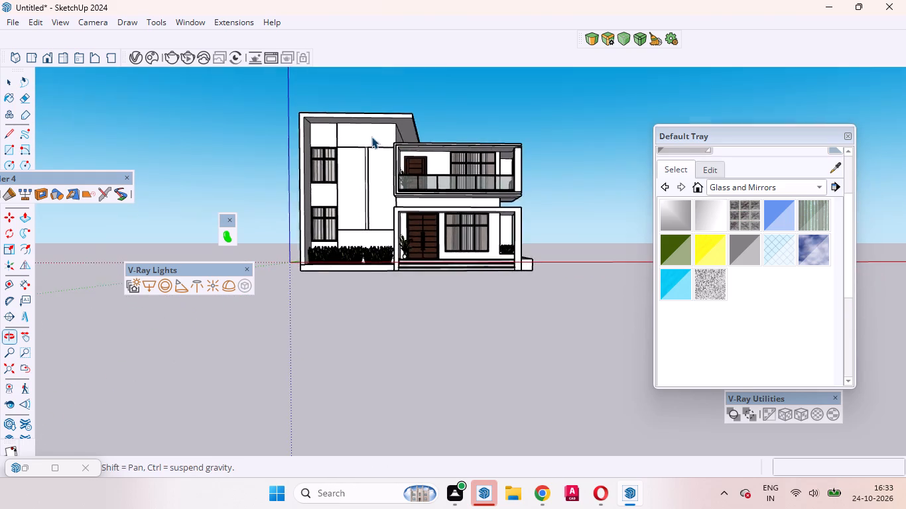
{"action": "scroll", "coordinate": [356, 131], "scroll_direction": "up", "scroll_amount": 4}
{"action": "scroll", "coordinate": [375, 152], "scroll_direction": "down", "scroll_amount": 1}
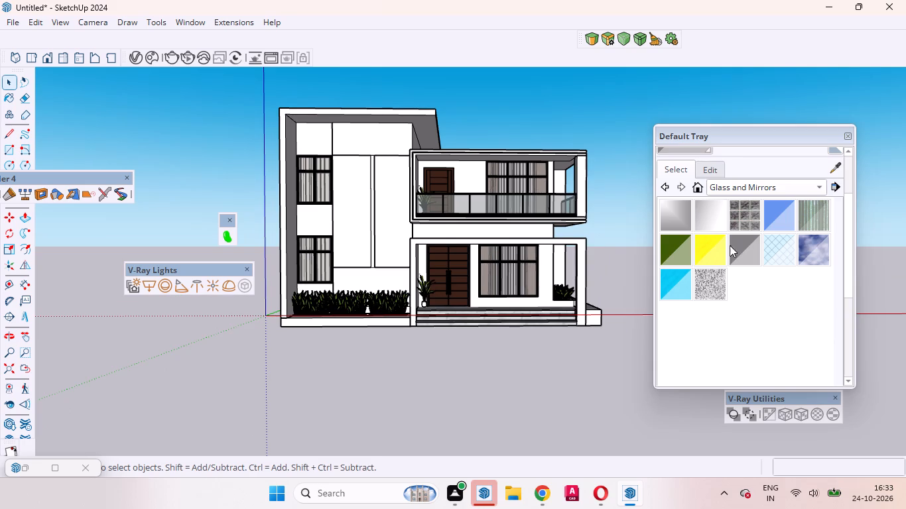
Create a new material that uses the gold gradient image from the Downloads folder as its texture.
{"action": "scroll", "coordinate": [818, 209], "scroll_direction": "up", "scroll_amount": 9}
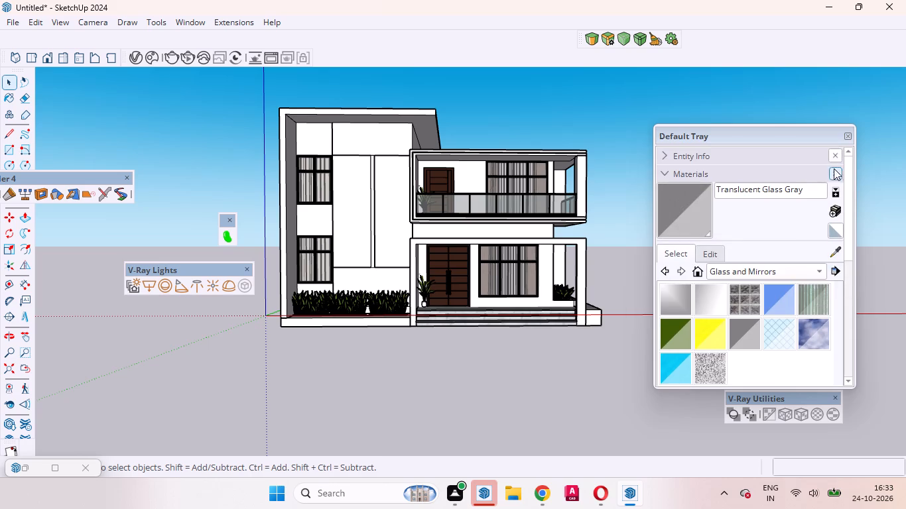
{"action": "scroll", "coordinate": [834, 168], "scroll_direction": "up", "scroll_amount": 4}
{"action": "left_click", "coordinate": [836, 212]}
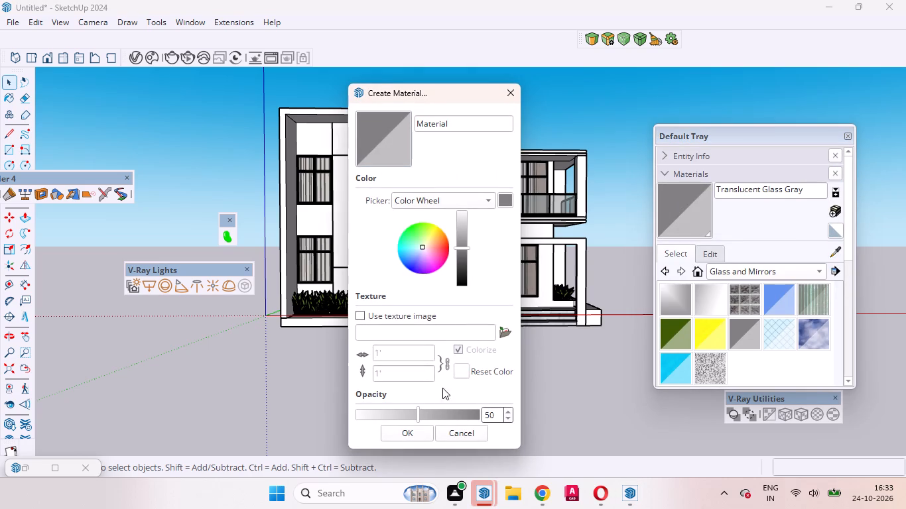
{"action": "left_click", "coordinate": [501, 329]}
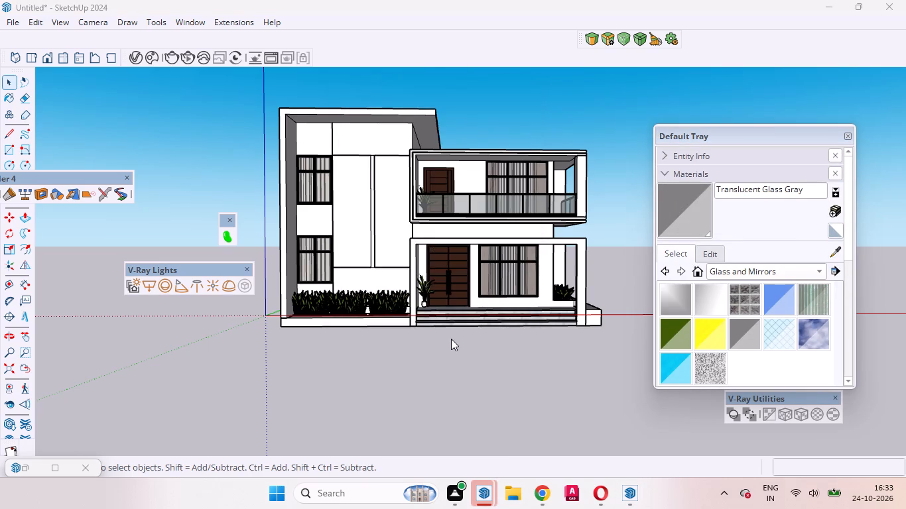
{"action": "scroll", "coordinate": [200, 198], "scroll_direction": "down", "scroll_amount": 4}
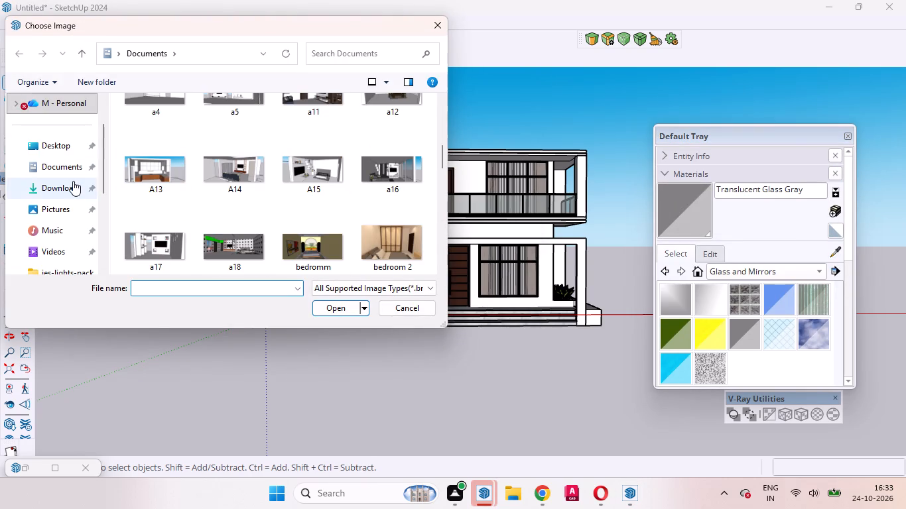
{"action": "left_click", "coordinate": [73, 181]}
{"action": "scroll", "coordinate": [210, 150], "scroll_direction": "down", "scroll_amount": 4}
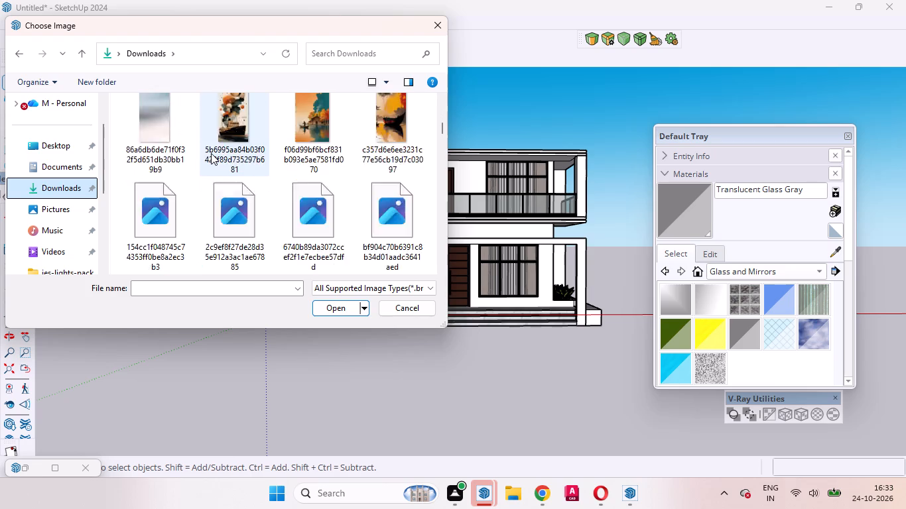
{"action": "scroll", "coordinate": [211, 153], "scroll_direction": "down", "scroll_amount": 1}
{"action": "scroll", "coordinate": [275, 207], "scroll_direction": "up", "scroll_amount": 5}
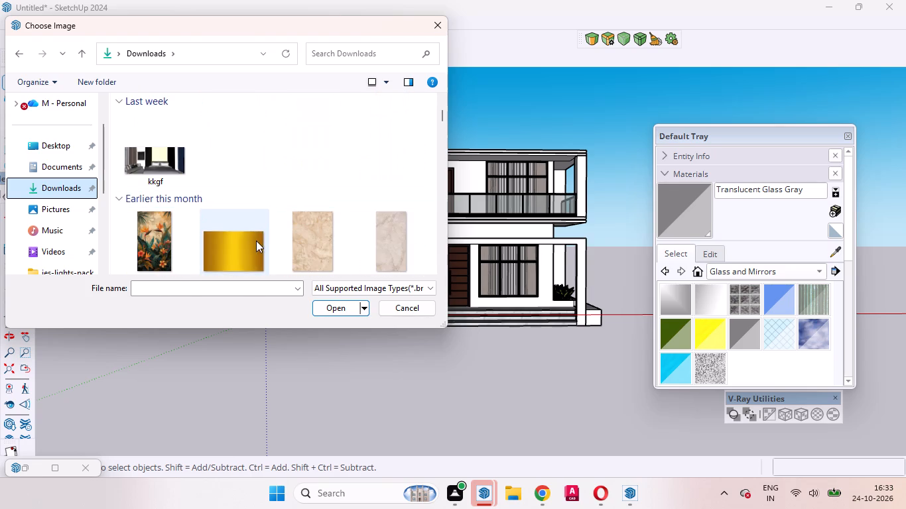
{"action": "left_click", "coordinate": [255, 241]}
{"action": "left_click", "coordinate": [351, 315]}
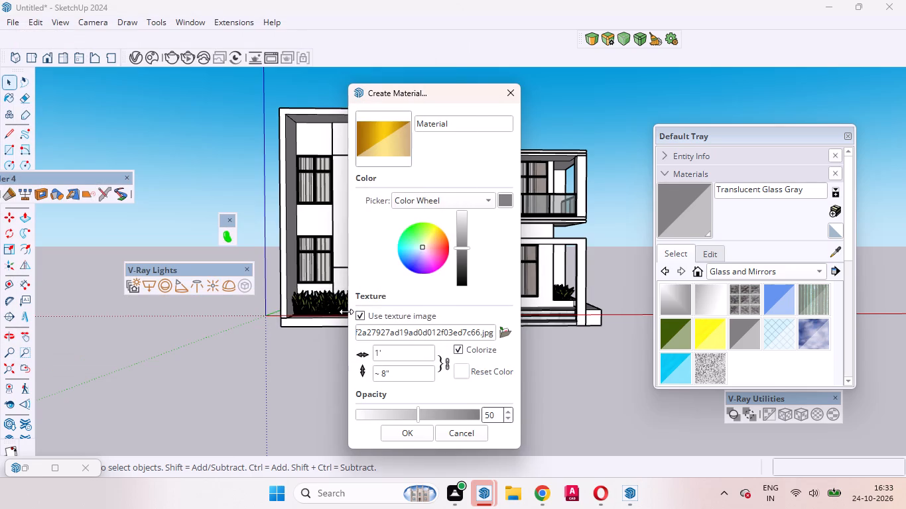
{"action": "left_click", "coordinate": [417, 431]}
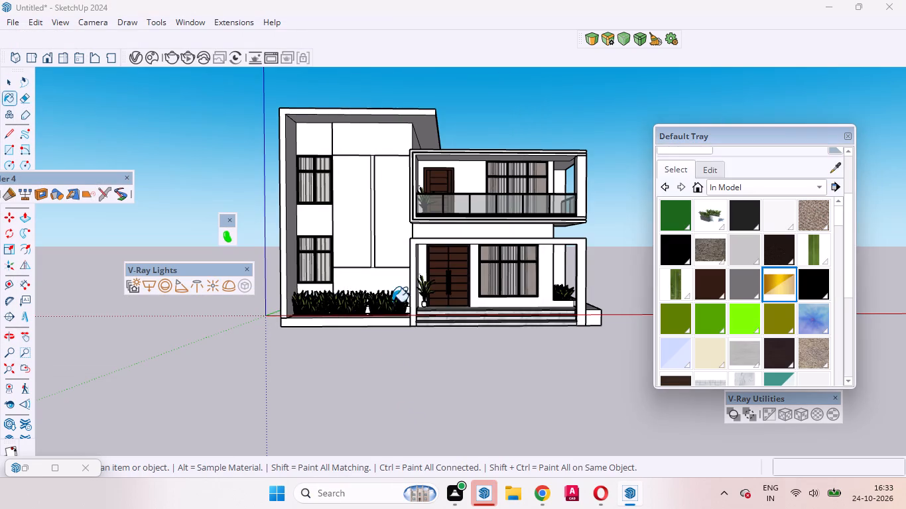
Paint the back face of the narrow vertical groove between the facade's two tall wall panels with the new gold material.
{"action": "scroll", "coordinate": [390, 230], "scroll_direction": "up", "scroll_amount": 7}
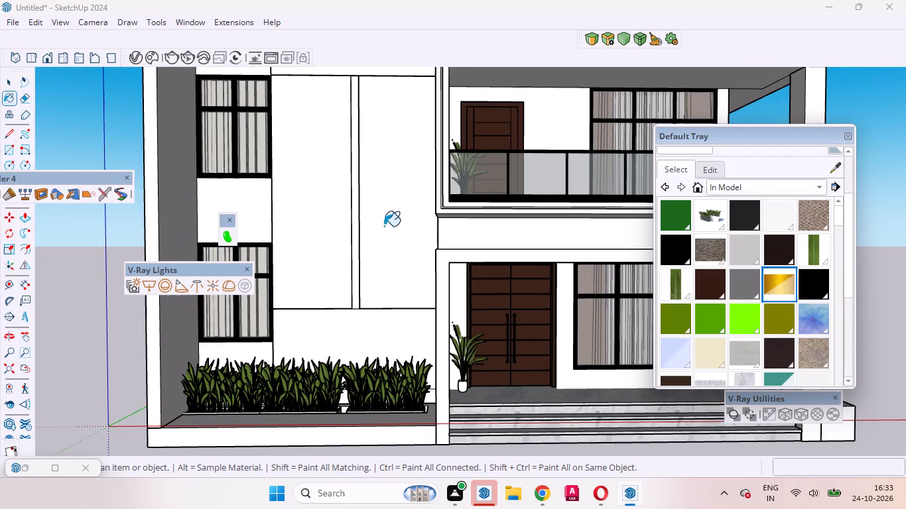
{"action": "scroll", "coordinate": [749, 168], "scroll_direction": "up", "scroll_amount": 4}
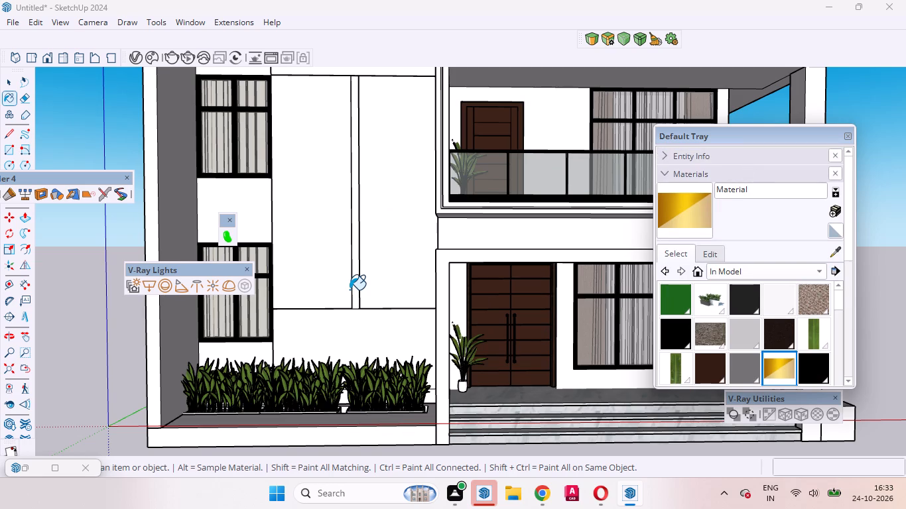
{"action": "key", "text": "space"}
{"action": "scroll", "coordinate": [352, 282], "scroll_direction": "up", "scroll_amount": 10}
{"action": "left_click", "coordinate": [355, 277]}
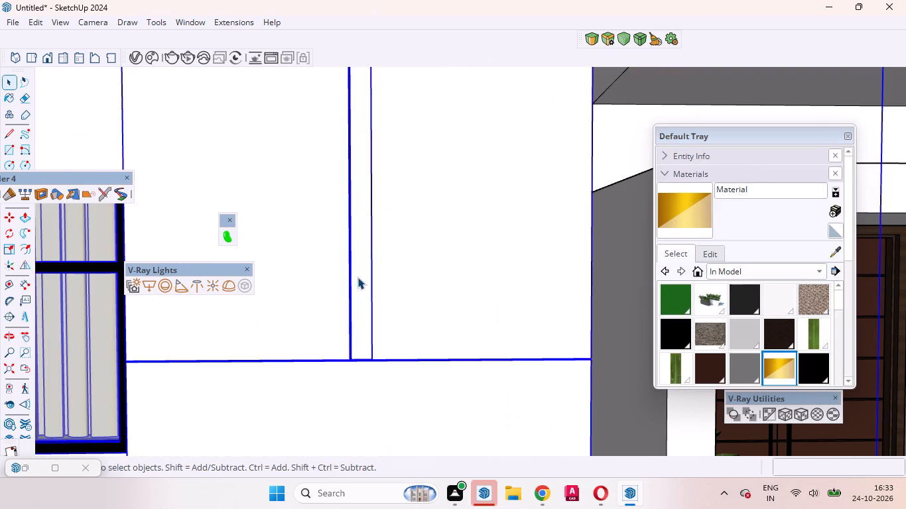
{"action": "triple_click", "coordinate": [359, 278]}
{"action": "left_click", "coordinate": [362, 279]}
{"action": "left_click", "coordinate": [358, 297]}
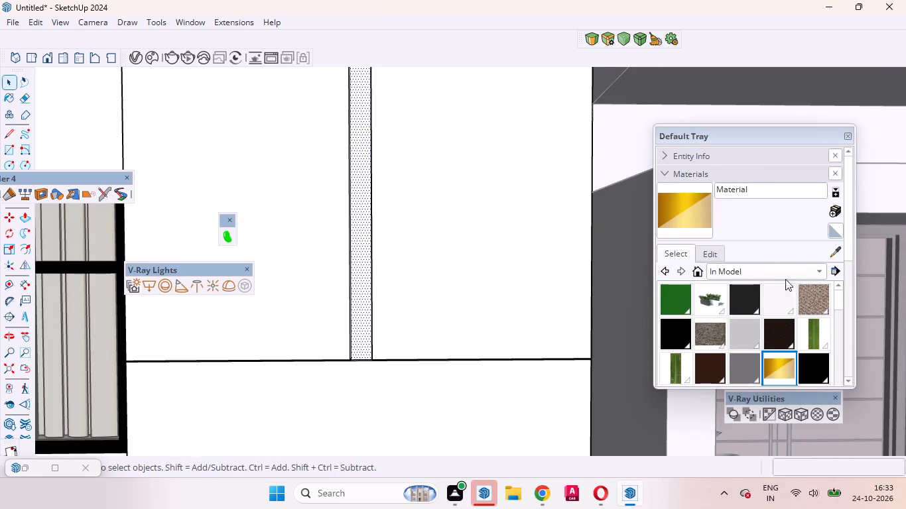
{"action": "left_click", "coordinate": [671, 217]}
{"action": "scroll", "coordinate": [457, 253], "scroll_direction": "up", "scroll_amount": 10}
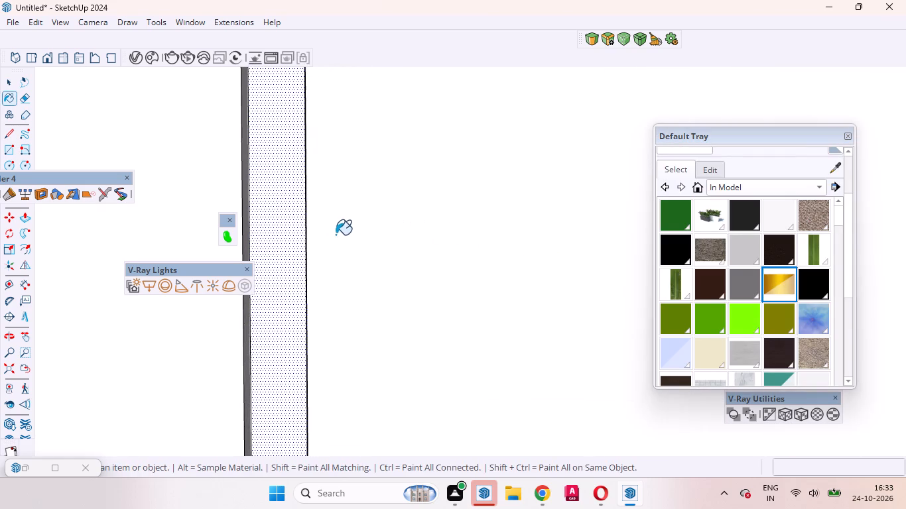
{"action": "left_click", "coordinate": [285, 203]}
{"action": "middle_click_drag", "start_coordinate": [346, 235], "coordinate": [436, 263]}
{"action": "scroll", "coordinate": [436, 264], "scroll_direction": "up", "scroll_amount": 1}
{"action": "scroll", "coordinate": [465, 256], "scroll_direction": "down", "scroll_amount": 8}
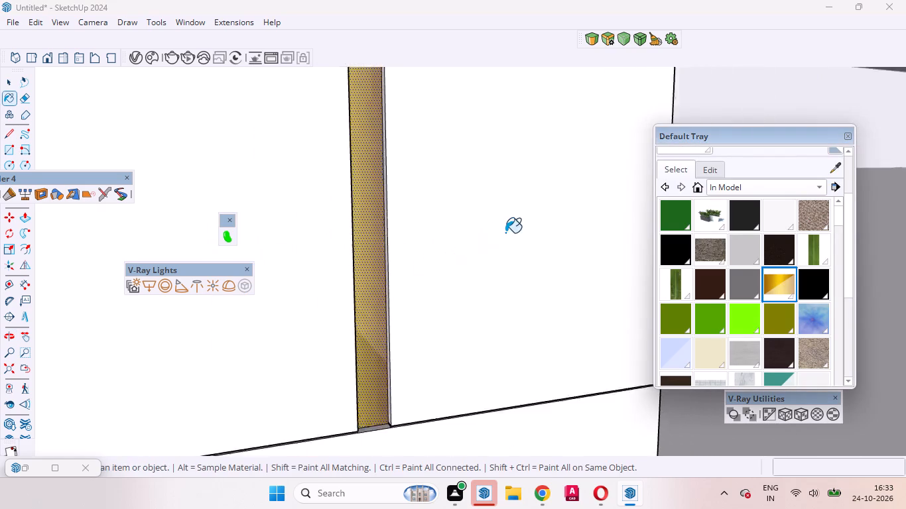
{"action": "scroll", "coordinate": [505, 233], "scroll_direction": "down", "scroll_amount": 2}
{"action": "scroll", "coordinate": [415, 270], "scroll_direction": "up", "scroll_amount": 5}
{"action": "scroll", "coordinate": [836, 150], "scroll_direction": "up", "scroll_amount": 7}
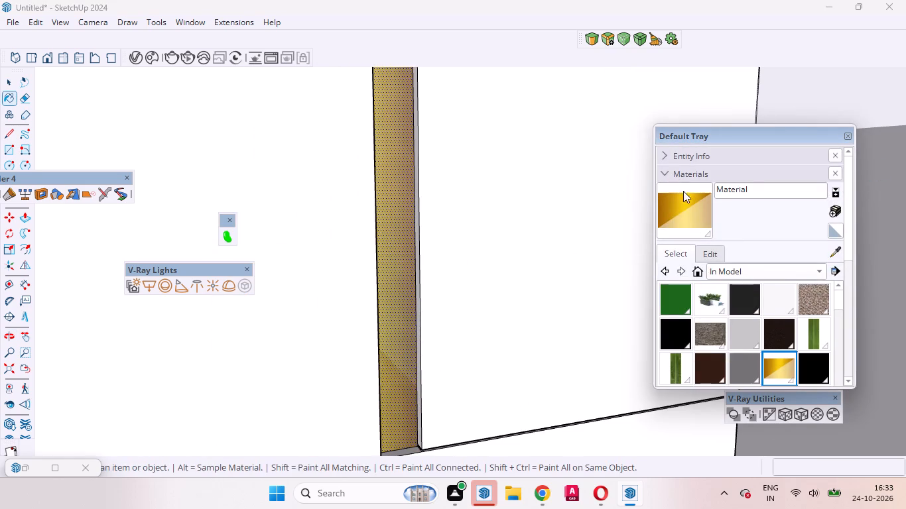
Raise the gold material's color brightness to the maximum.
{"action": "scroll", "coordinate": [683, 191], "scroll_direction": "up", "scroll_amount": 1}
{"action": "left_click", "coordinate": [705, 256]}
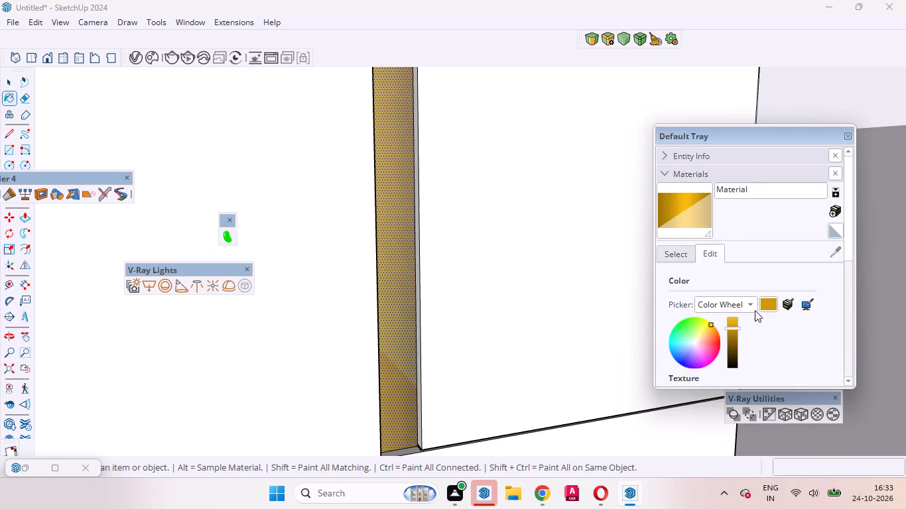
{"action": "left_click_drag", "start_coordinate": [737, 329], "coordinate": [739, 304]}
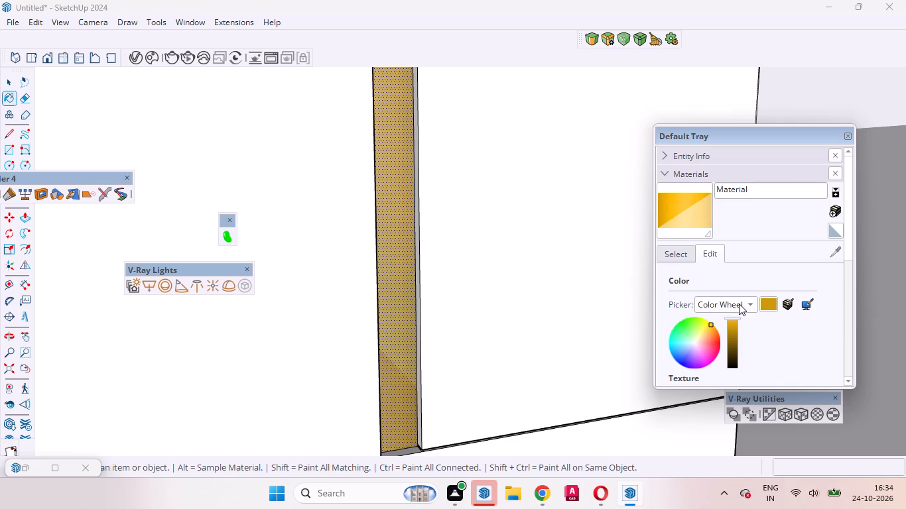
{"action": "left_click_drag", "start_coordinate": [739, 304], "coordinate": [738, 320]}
Leave the tall block's group and examine the gold groove on the facade up close and from the front.
{"action": "key", "text": "space"}
{"action": "scroll", "coordinate": [381, 266], "scroll_direction": "down", "scroll_amount": 20}
{"action": "scroll", "coordinate": [381, 266], "scroll_direction": "down", "scroll_amount": 10}
{"action": "key", "text": "space"}
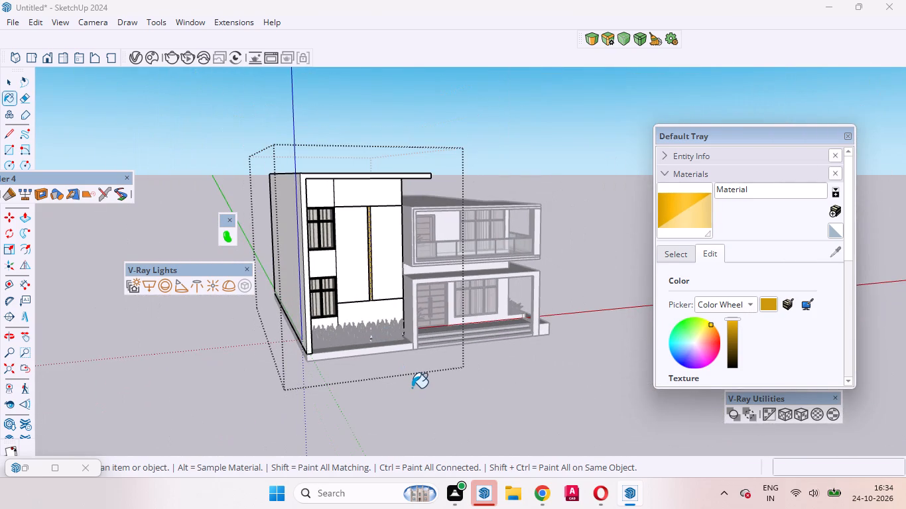
{"action": "key", "text": "Escape"}
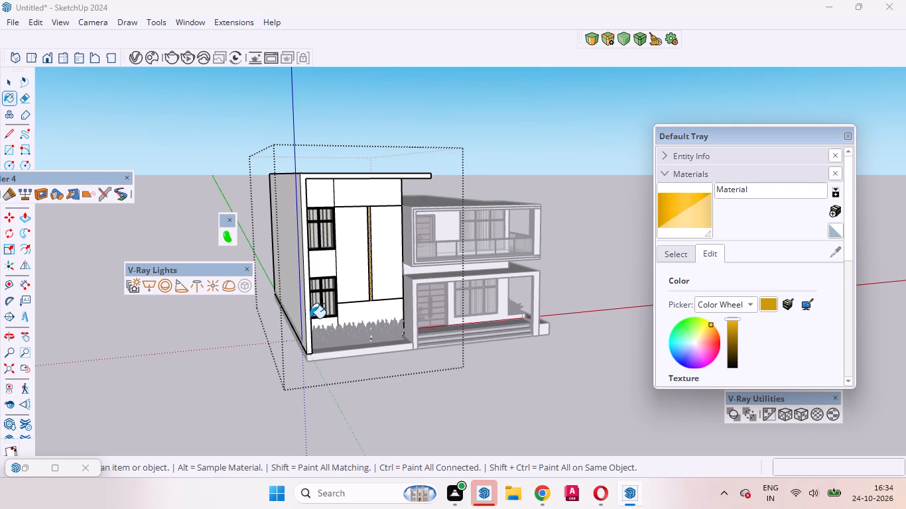
{"action": "key", "text": "space"}
{"action": "key", "text": "space"}
{"action": "left_click", "coordinate": [3, 85]}
{"action": "left_click", "coordinate": [336, 414]}
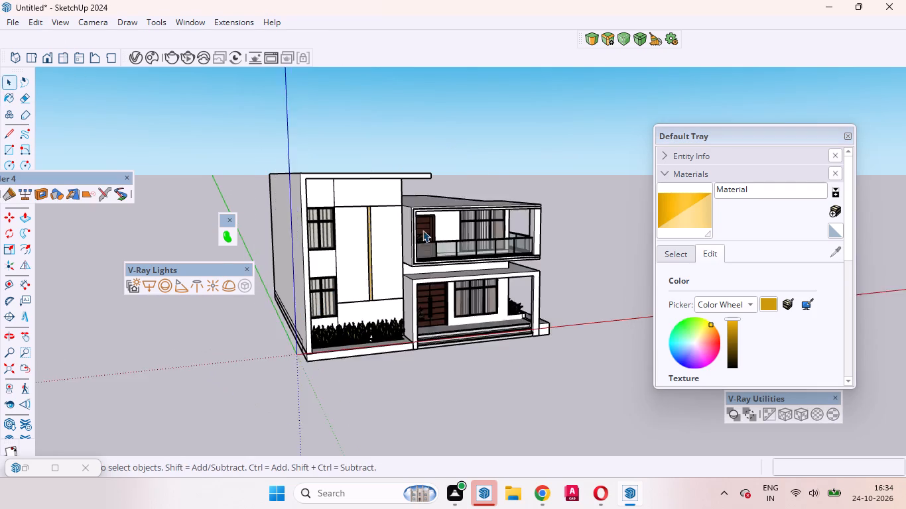
{"action": "scroll", "coordinate": [422, 230], "scroll_direction": "up", "scroll_amount": 9}
{"action": "middle_click_drag", "start_coordinate": [355, 296], "coordinate": [325, 366]}
{"action": "scroll", "coordinate": [325, 366], "scroll_direction": "up", "scroll_amount": 1}
{"action": "scroll", "coordinate": [333, 341], "scroll_direction": "down", "scroll_amount": 6}
{"action": "scroll", "coordinate": [331, 288], "scroll_direction": "up", "scroll_amount": 5}
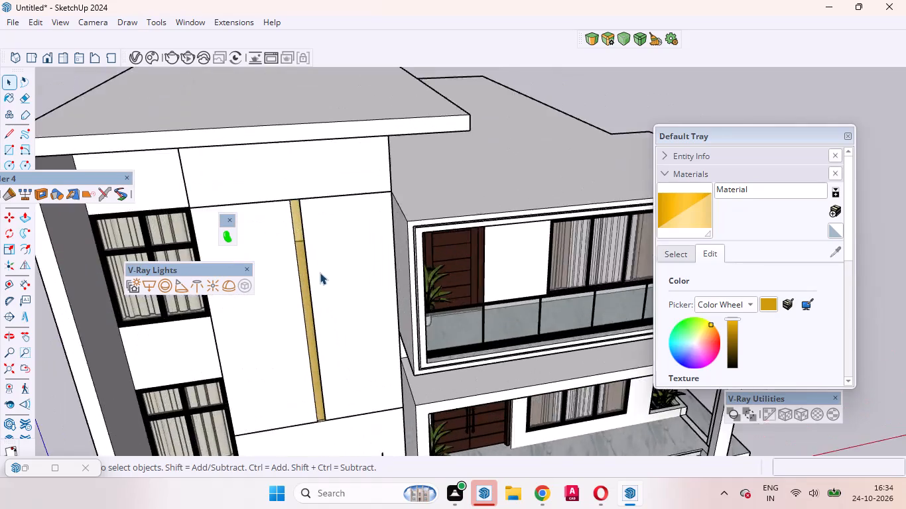
{"action": "scroll", "coordinate": [320, 272], "scroll_direction": "up", "scroll_amount": 7}
{"action": "middle_click_drag", "start_coordinate": [274, 261], "coordinate": [325, 227]}
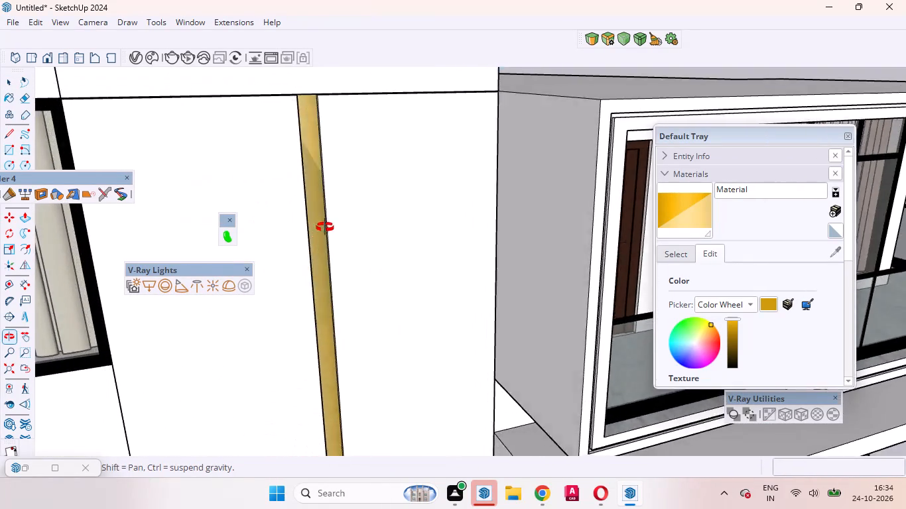
{"action": "middle_click_drag", "start_coordinate": [325, 227], "coordinate": [274, 178]}
{"action": "scroll", "coordinate": [308, 210], "scroll_direction": "down", "scroll_amount": 15}
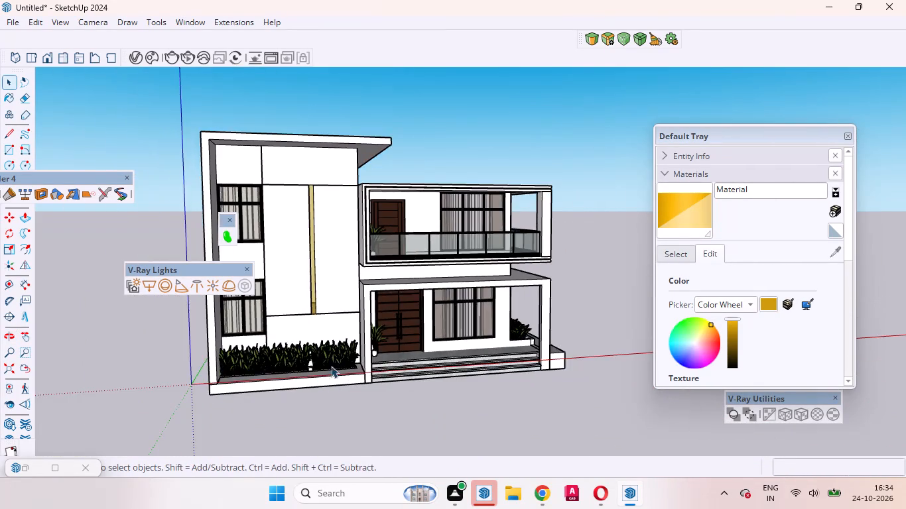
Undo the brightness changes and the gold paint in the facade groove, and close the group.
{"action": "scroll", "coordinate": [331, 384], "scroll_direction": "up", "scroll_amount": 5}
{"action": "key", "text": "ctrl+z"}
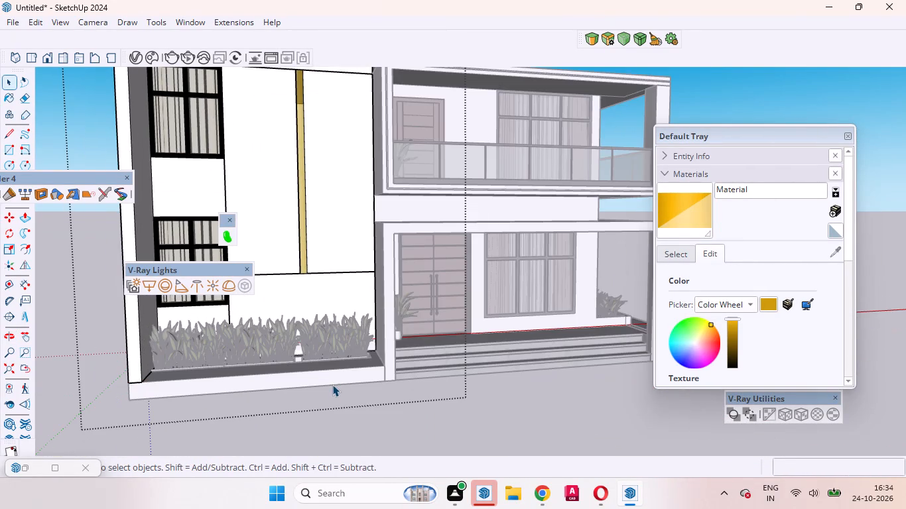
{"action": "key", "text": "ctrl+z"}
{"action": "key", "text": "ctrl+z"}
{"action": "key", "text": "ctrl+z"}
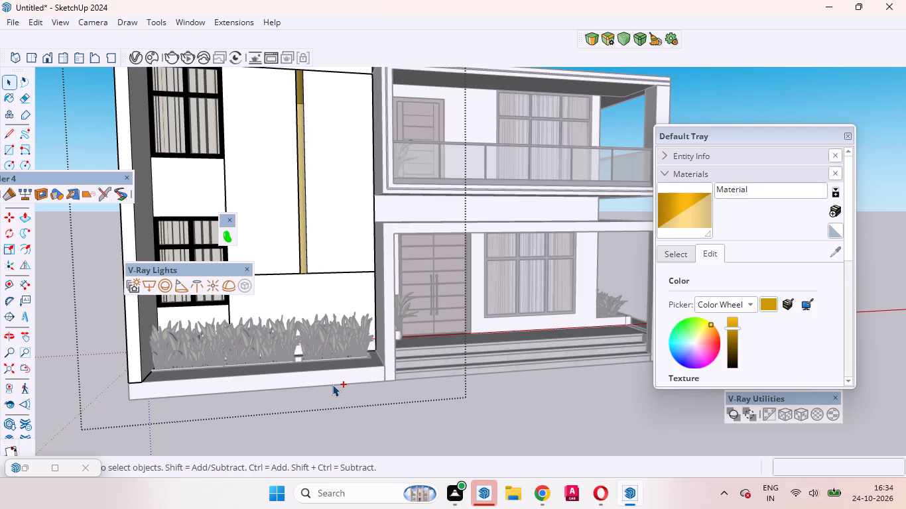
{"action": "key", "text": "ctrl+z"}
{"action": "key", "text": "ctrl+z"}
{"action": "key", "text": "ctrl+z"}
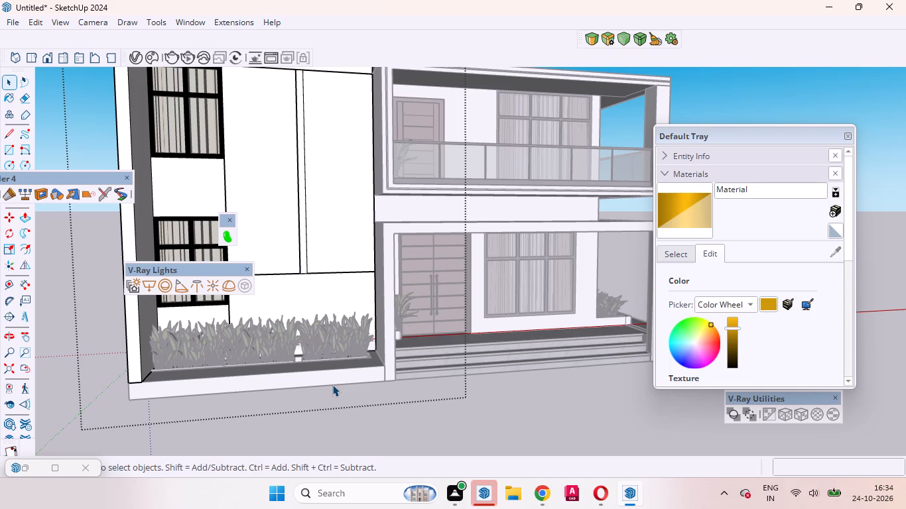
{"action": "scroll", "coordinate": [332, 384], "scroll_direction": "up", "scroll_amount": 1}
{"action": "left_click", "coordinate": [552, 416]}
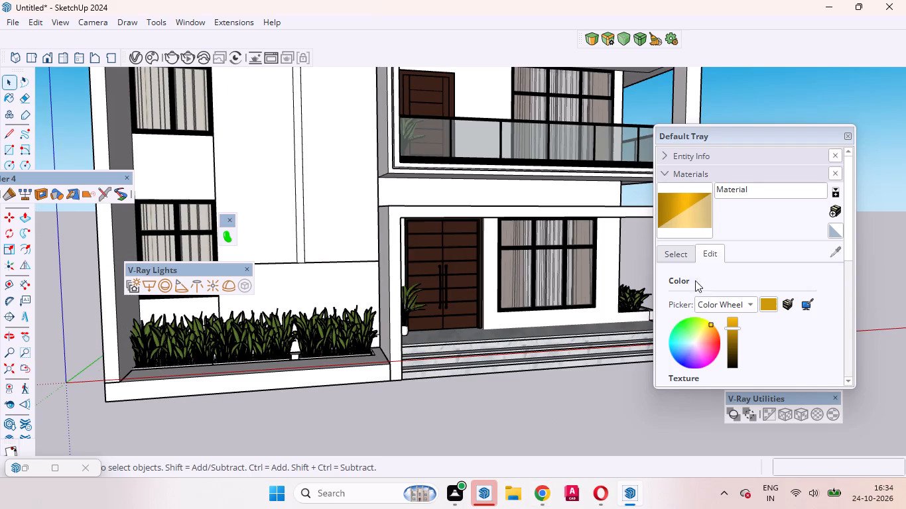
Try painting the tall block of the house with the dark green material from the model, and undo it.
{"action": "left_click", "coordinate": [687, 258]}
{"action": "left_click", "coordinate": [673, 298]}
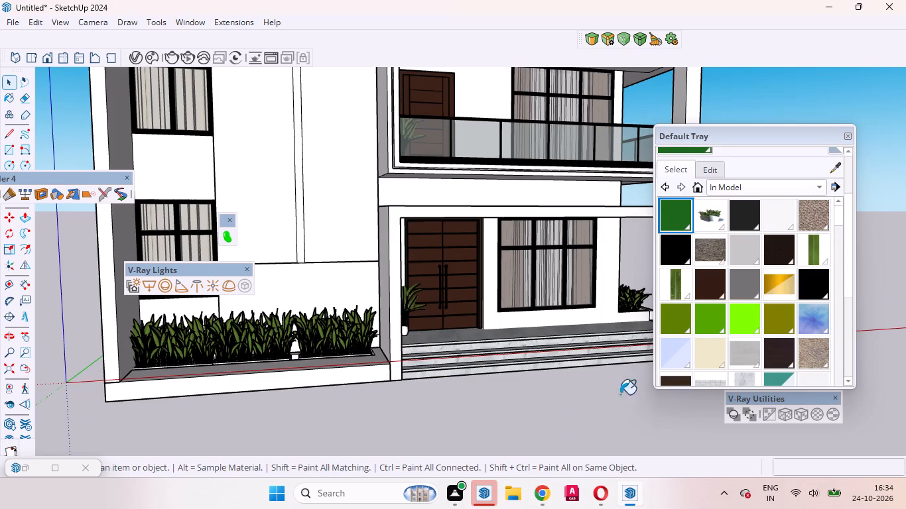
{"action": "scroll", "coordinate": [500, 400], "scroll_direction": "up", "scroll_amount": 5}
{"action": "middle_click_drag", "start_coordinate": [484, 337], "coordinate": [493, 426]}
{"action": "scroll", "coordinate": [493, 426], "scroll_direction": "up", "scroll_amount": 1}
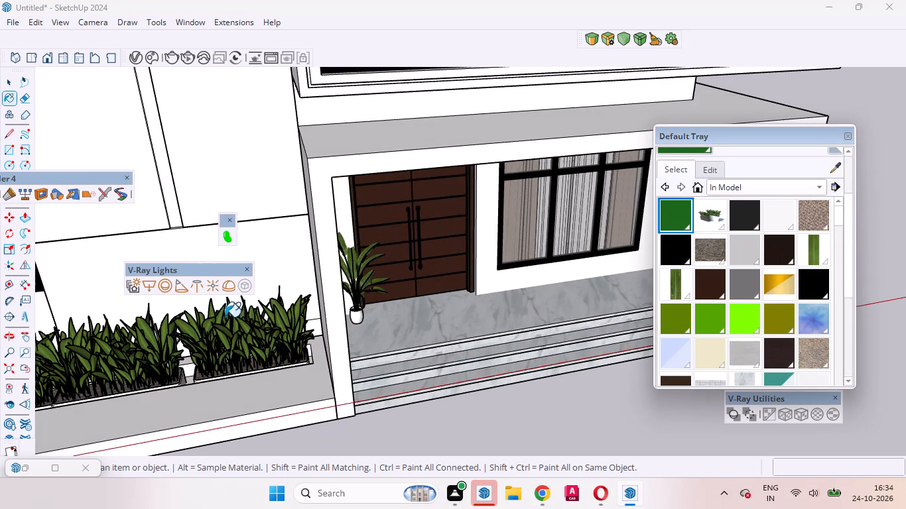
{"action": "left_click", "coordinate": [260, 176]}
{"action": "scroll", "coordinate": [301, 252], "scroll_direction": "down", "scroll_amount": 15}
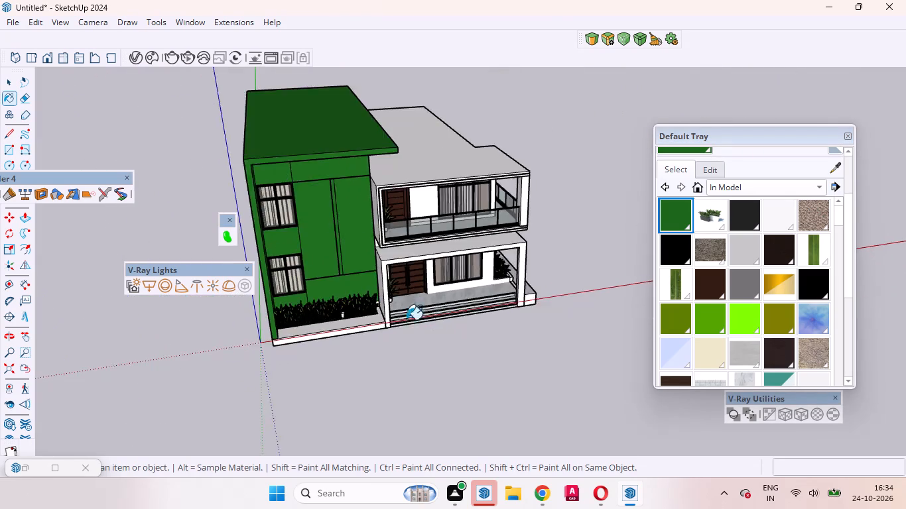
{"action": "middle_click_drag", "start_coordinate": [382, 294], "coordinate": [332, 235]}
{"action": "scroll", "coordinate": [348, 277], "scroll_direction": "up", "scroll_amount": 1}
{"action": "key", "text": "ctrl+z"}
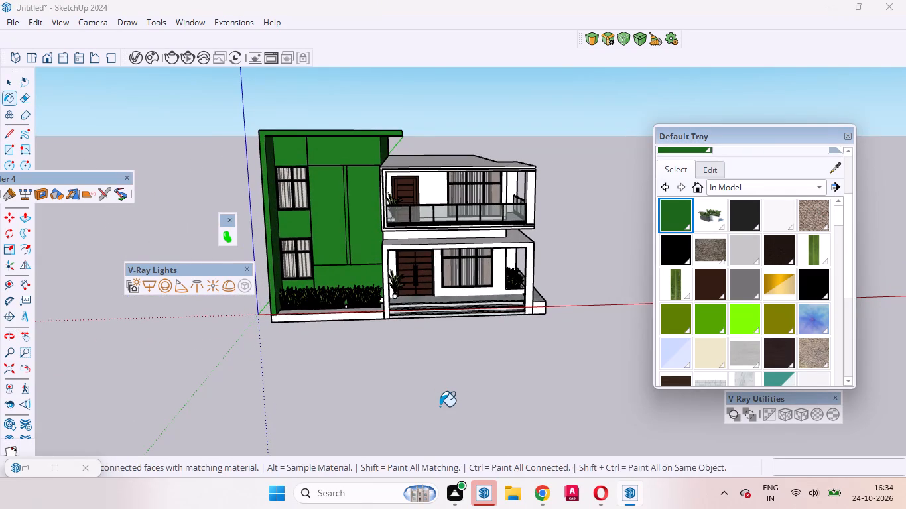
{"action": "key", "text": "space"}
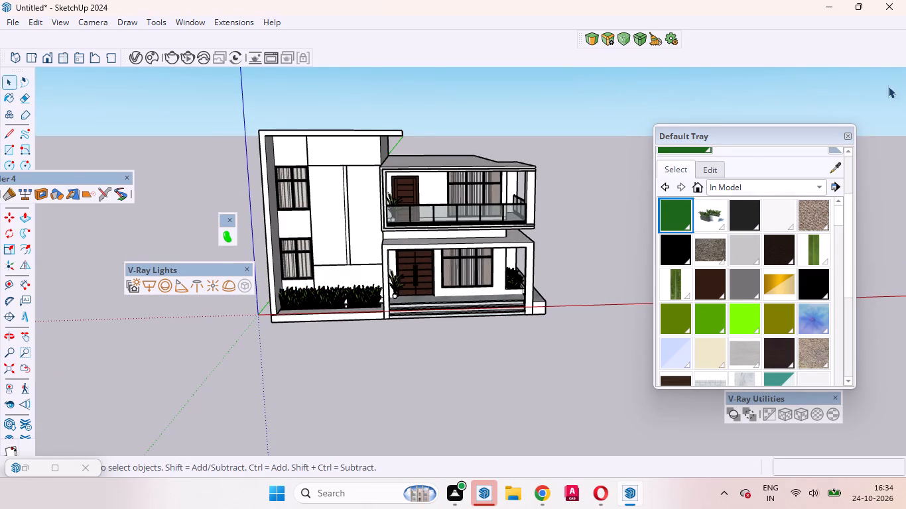
Create another new material textured with the gold image from the Downloads folder that has a bright vertical band in its middle.
{"action": "scroll", "coordinate": [839, 158], "scroll_direction": "up", "scroll_amount": 5}
{"action": "left_click", "coordinate": [835, 205]}
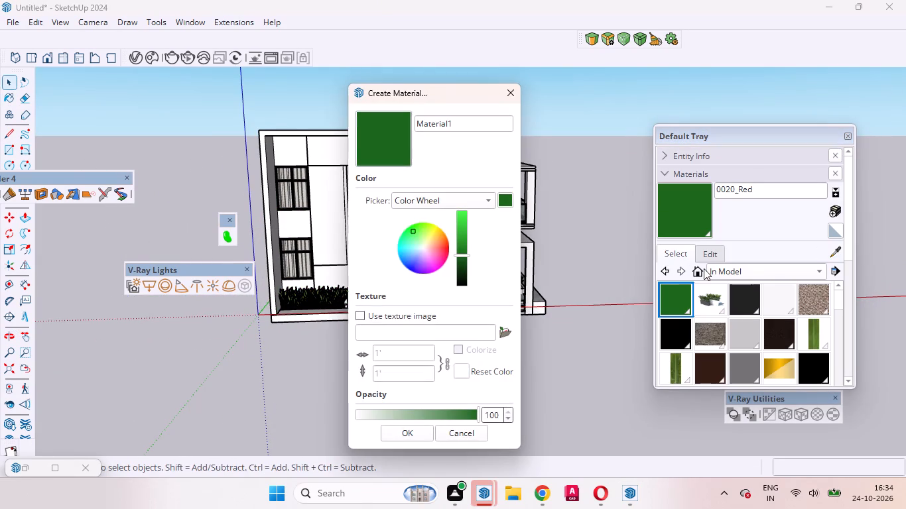
{"action": "left_click", "coordinate": [508, 331]}
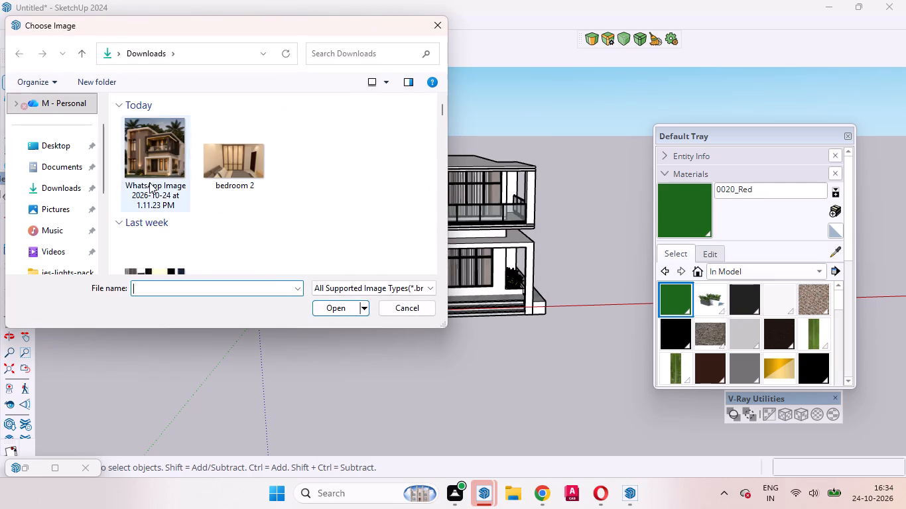
{"action": "scroll", "coordinate": [166, 180], "scroll_direction": "down", "scroll_amount": 2}
{"action": "left_click", "coordinate": [253, 249]}
{"action": "left_click", "coordinate": [356, 306]}
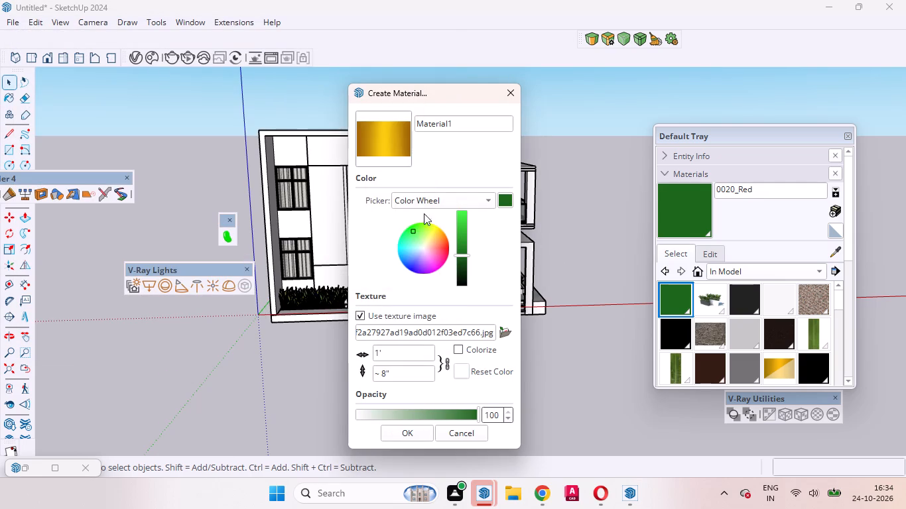
{"action": "left_click", "coordinate": [387, 144]}
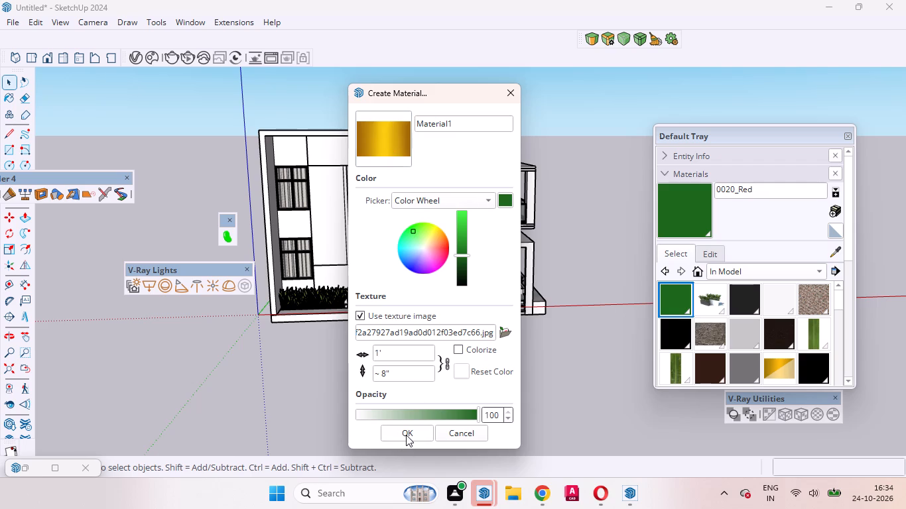
{"action": "left_click", "coordinate": [406, 435]}
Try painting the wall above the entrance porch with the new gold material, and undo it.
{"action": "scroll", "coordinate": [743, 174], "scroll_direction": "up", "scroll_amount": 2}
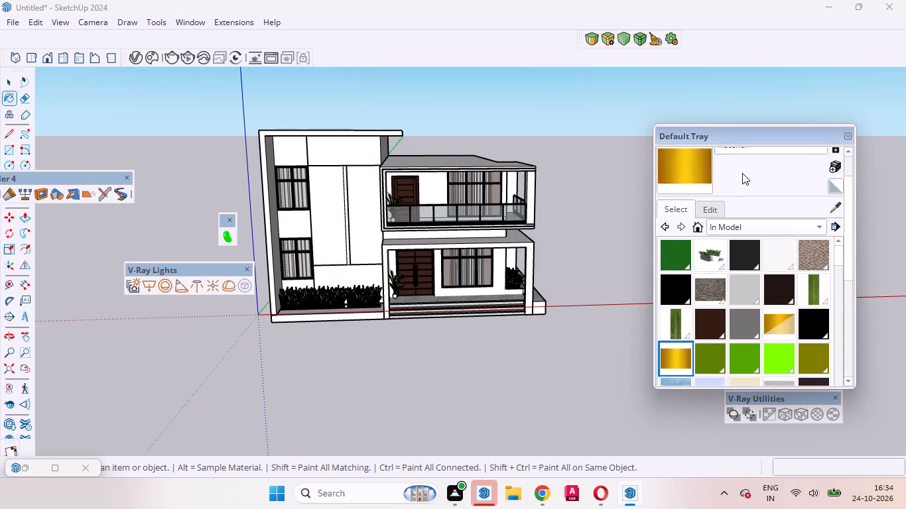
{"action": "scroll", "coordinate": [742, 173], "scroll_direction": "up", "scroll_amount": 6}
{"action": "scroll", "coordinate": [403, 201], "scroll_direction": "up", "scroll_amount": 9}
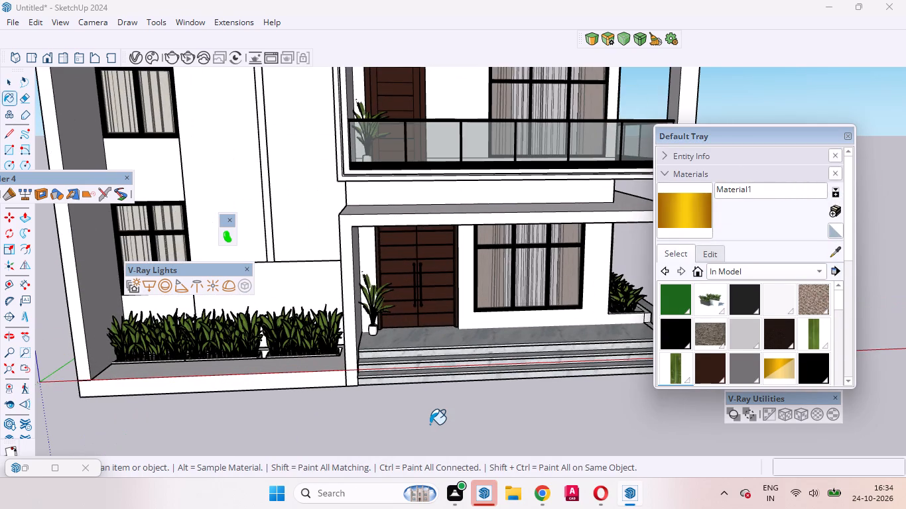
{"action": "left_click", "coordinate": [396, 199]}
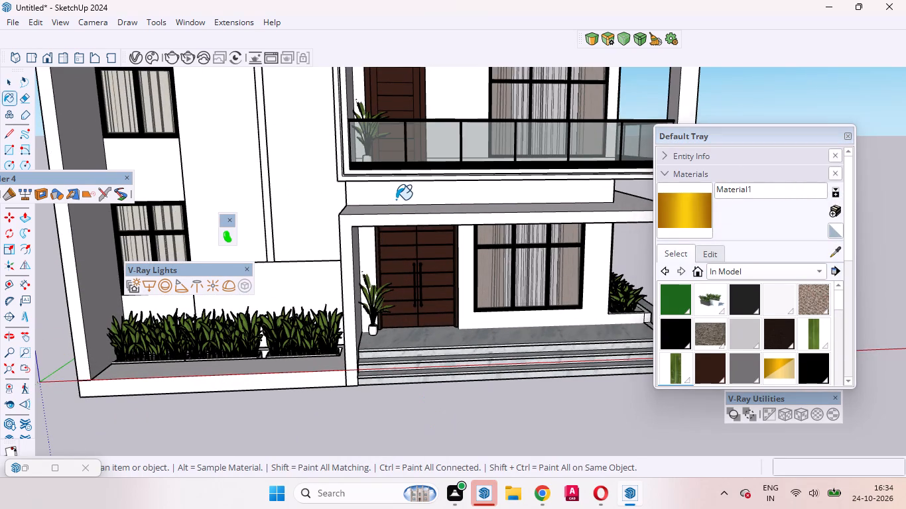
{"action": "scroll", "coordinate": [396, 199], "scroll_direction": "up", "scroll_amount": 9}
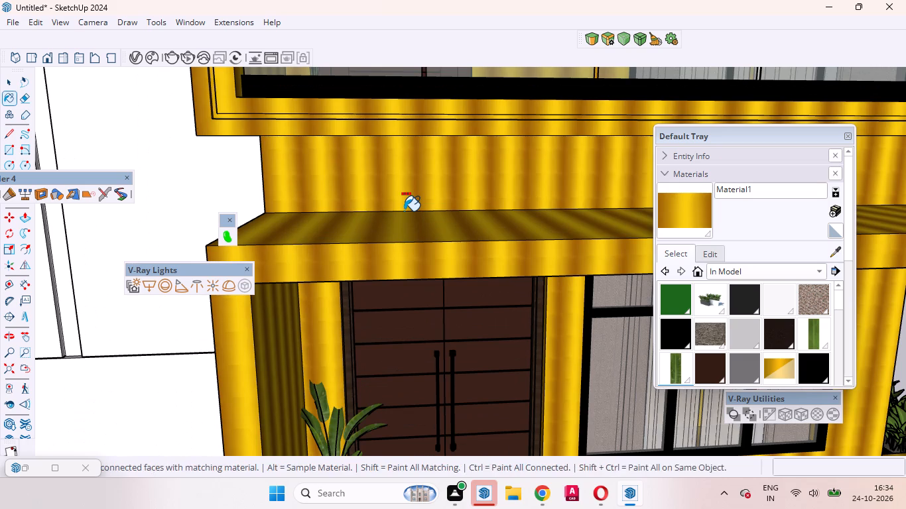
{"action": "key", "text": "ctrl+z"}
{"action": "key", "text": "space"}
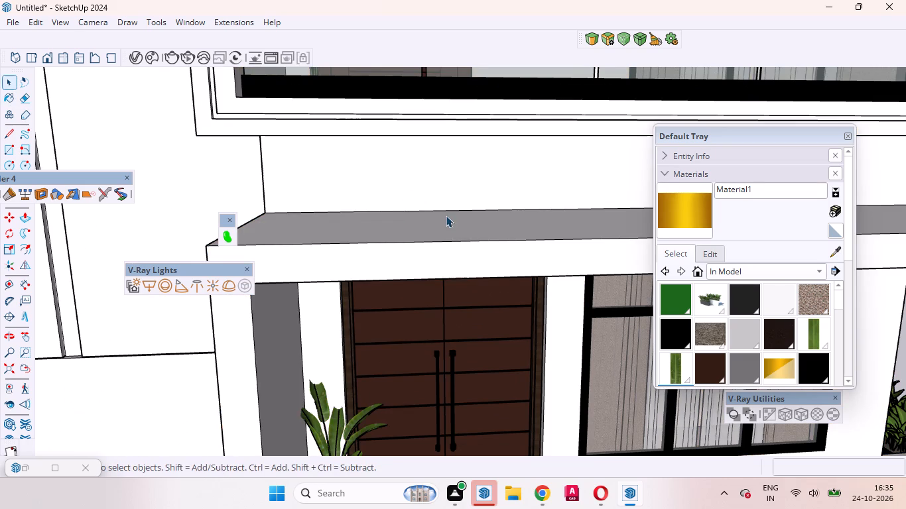
Paint the back face of the narrow vertical groove between the two tall wall panels with the new banded gold material.
{"action": "scroll", "coordinate": [446, 215], "scroll_direction": "down", "scroll_amount": 16}
{"action": "scroll", "coordinate": [434, 204], "scroll_direction": "up", "scroll_amount": 13}
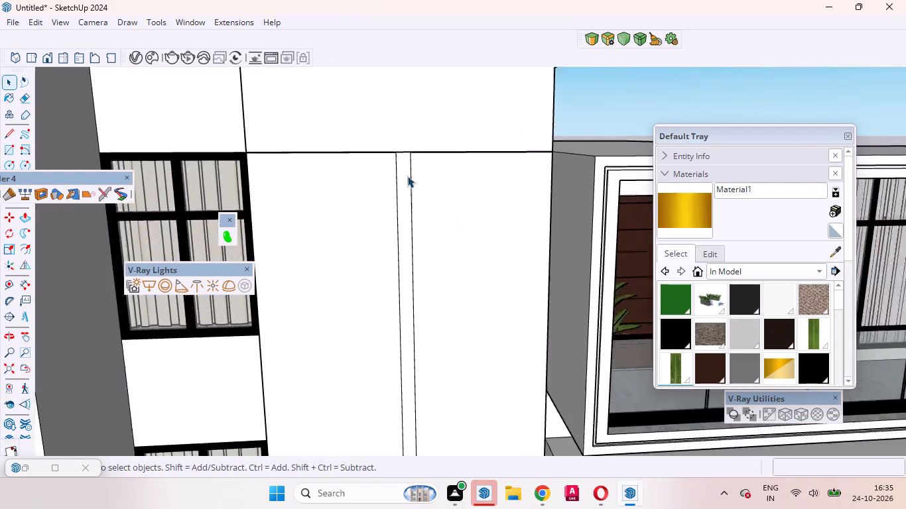
{"action": "scroll", "coordinate": [407, 176], "scroll_direction": "up", "scroll_amount": 2}
{"action": "left_click", "coordinate": [402, 175]}
{"action": "triple_click", "coordinate": [402, 175]}
{"action": "left_click", "coordinate": [399, 213]}
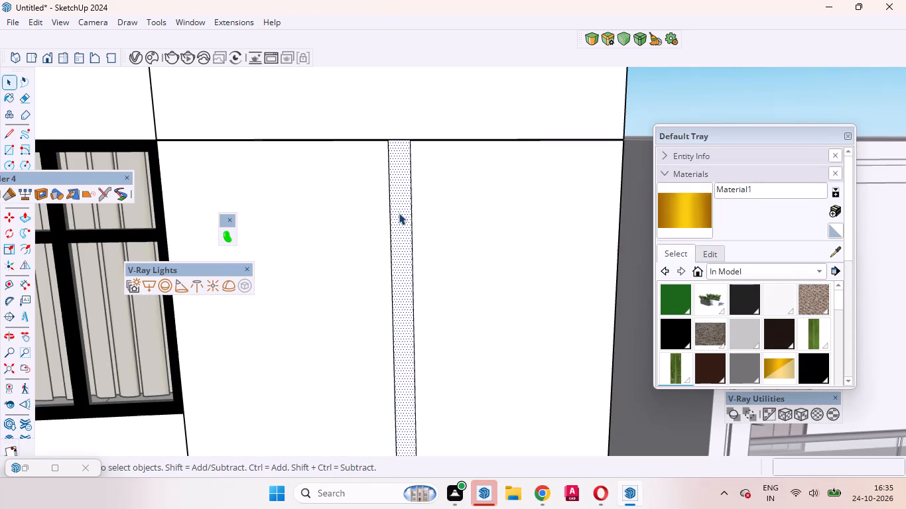
{"action": "left_click", "coordinate": [704, 207]}
{"action": "scroll", "coordinate": [435, 217], "scroll_direction": "up", "scroll_amount": 5}
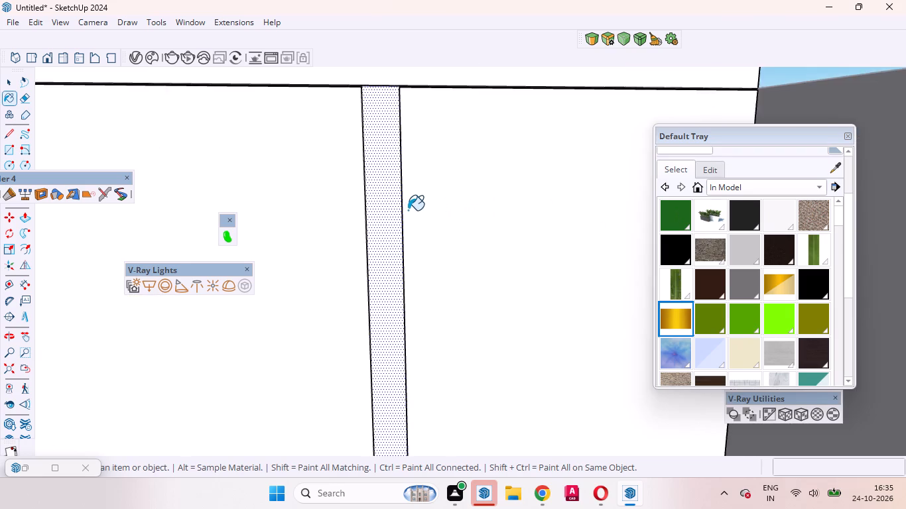
{"action": "scroll", "coordinate": [408, 210], "scroll_direction": "up", "scroll_amount": 6}
{"action": "left_click", "coordinate": [346, 207]}
Paint one side face of the narrow vertical wall groove with the banded gold material.
{"action": "middle_click_drag", "start_coordinate": [395, 213], "coordinate": [627, 329]}
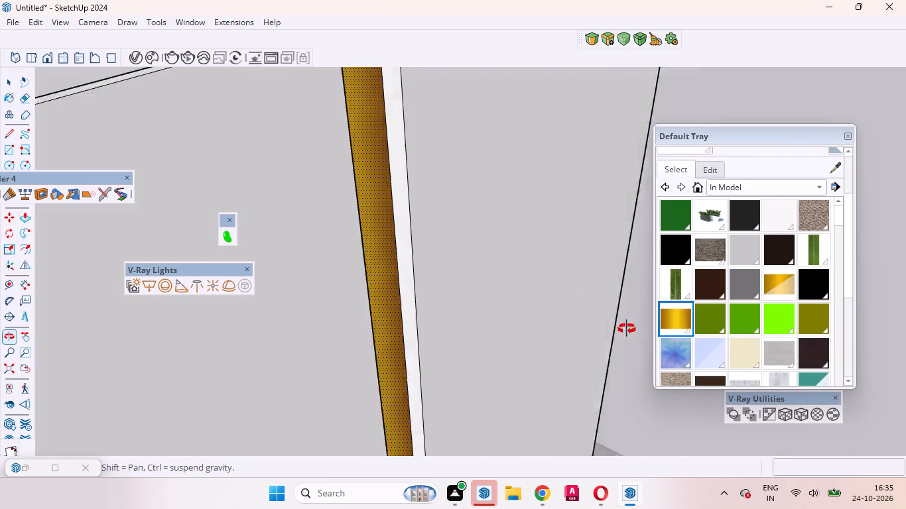
{"action": "middle_click_drag", "start_coordinate": [627, 329], "coordinate": [625, 329]}
{"action": "scroll", "coordinate": [449, 229], "scroll_direction": "up", "scroll_amount": 4}
{"action": "left_click", "coordinate": [379, 203]}
{"action": "middle_click_drag", "start_coordinate": [473, 227], "coordinate": [387, 250]}
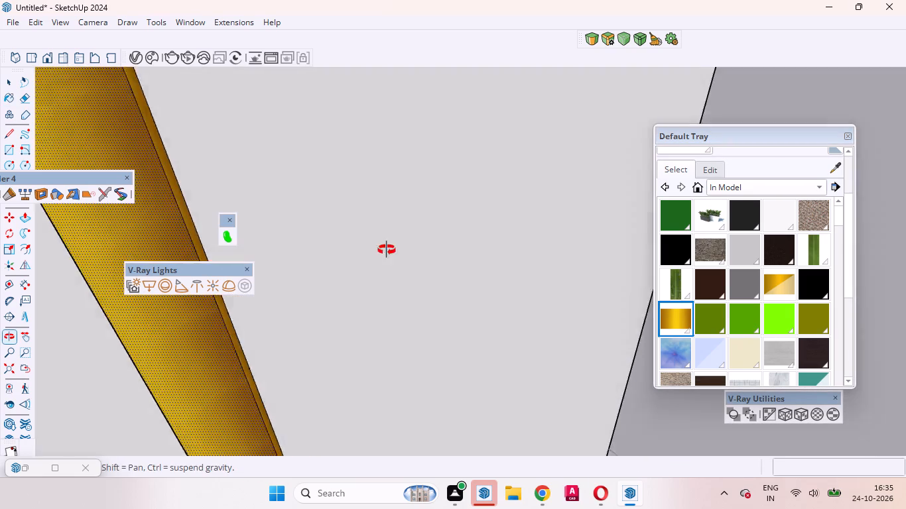
{"action": "middle_click_drag", "start_coordinate": [387, 250], "coordinate": [384, 253]}
Paint the opposite side face of the vertical wall groove with the banded gold material.
{"action": "scroll", "coordinate": [590, 231], "scroll_direction": "down", "scroll_amount": 11}
{"action": "scroll", "coordinate": [581, 217], "scroll_direction": "up", "scroll_amount": 1}
{"action": "scroll", "coordinate": [581, 217], "scroll_direction": "down", "scroll_amount": 2}
{"action": "middle_click_drag", "start_coordinate": [591, 253], "coordinate": [495, 254]}
{"action": "scroll", "coordinate": [547, 167], "scroll_direction": "down", "scroll_amount": 13}
{"action": "scroll", "coordinate": [482, 259], "scroll_direction": "up", "scroll_amount": 10}
{"action": "middle_click_drag", "start_coordinate": [503, 312], "coordinate": [414, 317]}
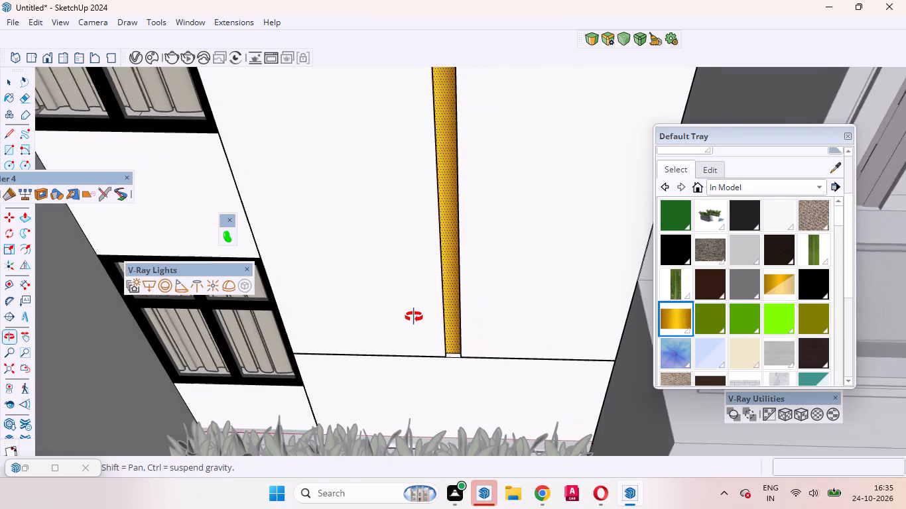
{"action": "middle_click_drag", "start_coordinate": [414, 317], "coordinate": [395, 312]}
{"action": "scroll", "coordinate": [366, 302], "scroll_direction": "up", "scroll_amount": 7}
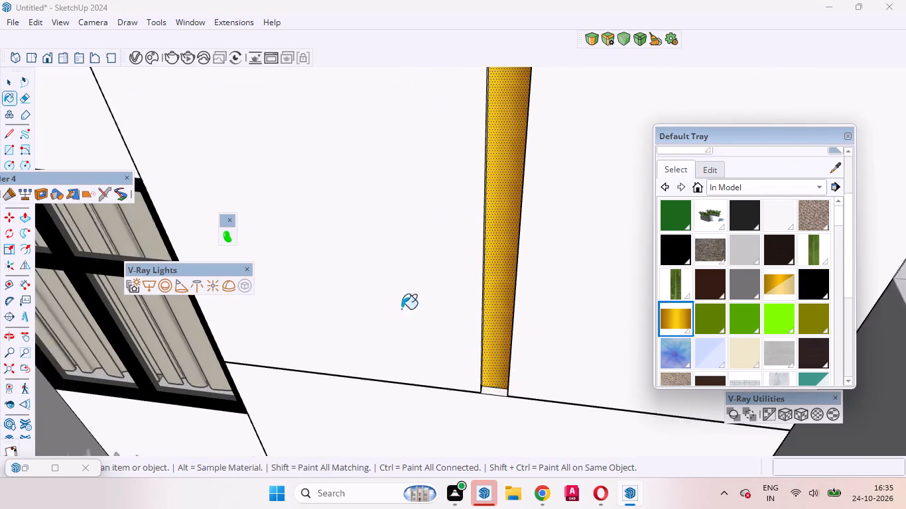
{"action": "middle_click_drag", "start_coordinate": [512, 380], "coordinate": [449, 337]}
{"action": "scroll", "coordinate": [490, 353], "scroll_direction": "up", "scroll_amount": 5}
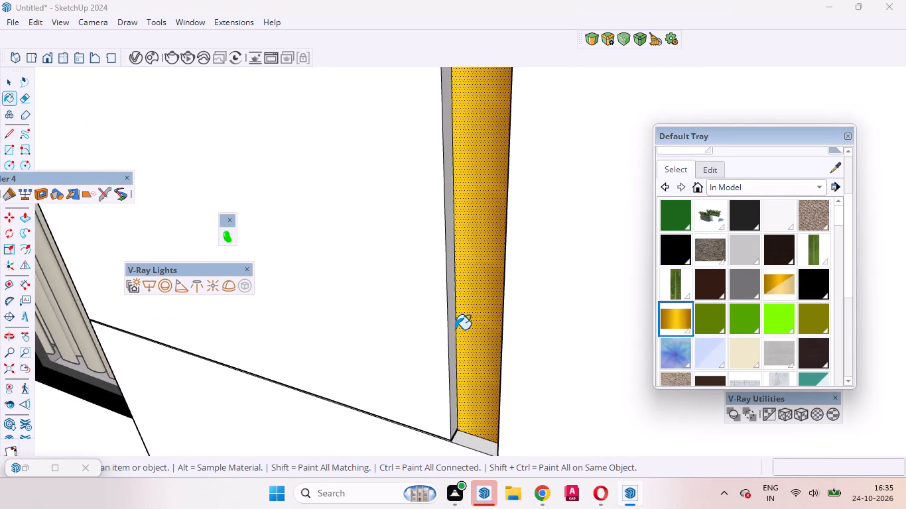
{"action": "left_click", "coordinate": [452, 329]}
Paint the bottom face of the vertical wall groove with the banded gold material, and leave the tall block's group.
{"action": "scroll", "coordinate": [497, 223], "scroll_direction": "down", "scroll_amount": 4}
{"action": "scroll", "coordinate": [486, 409], "scroll_direction": "up", "scroll_amount": 8}
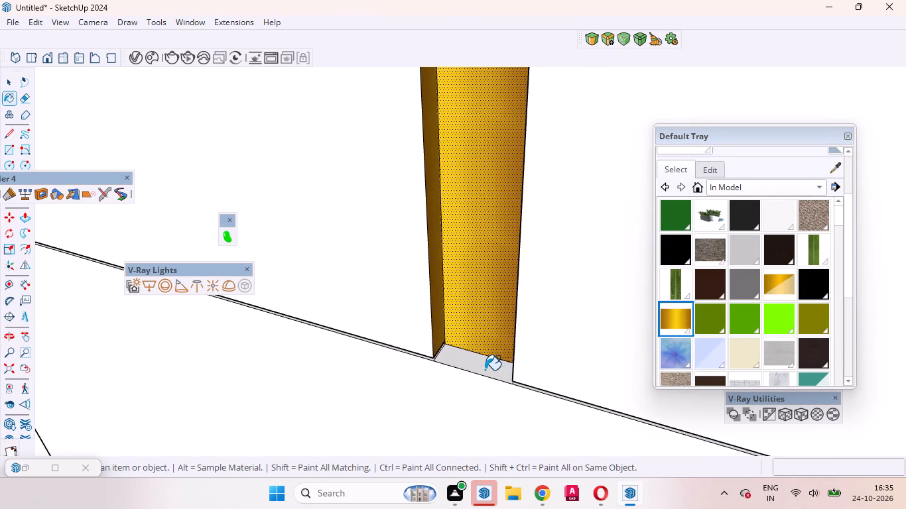
{"action": "middle_click_drag", "start_coordinate": [482, 365], "coordinate": [627, 335]}
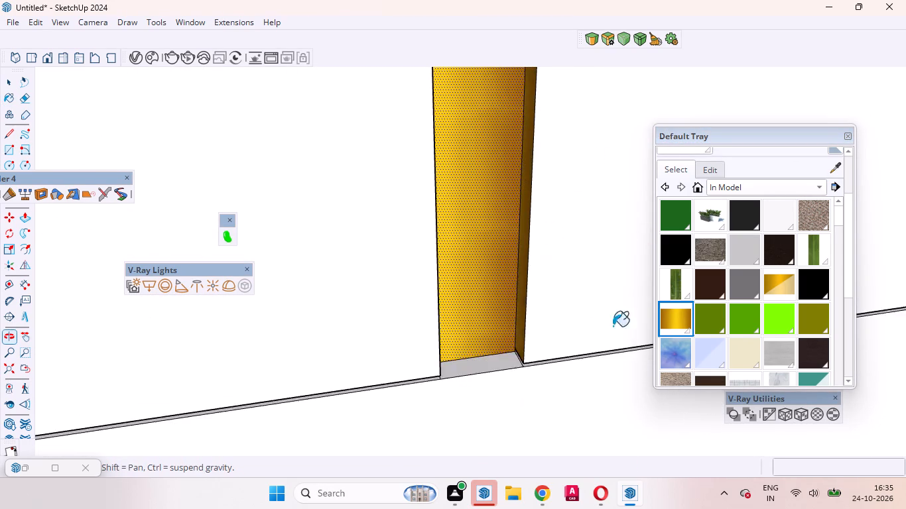
{"action": "scroll", "coordinate": [512, 289], "scroll_direction": "down", "scroll_amount": 20}
{"action": "scroll", "coordinate": [512, 289], "scroll_direction": "down", "scroll_amount": 13}
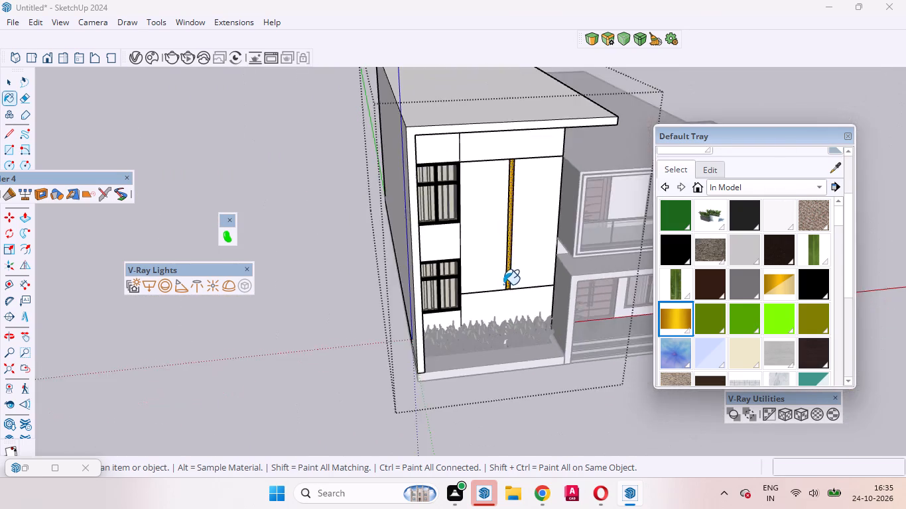
{"action": "scroll", "coordinate": [499, 283], "scroll_direction": "up", "scroll_amount": 20}
{"action": "scroll", "coordinate": [499, 283], "scroll_direction": "up", "scroll_amount": 7}
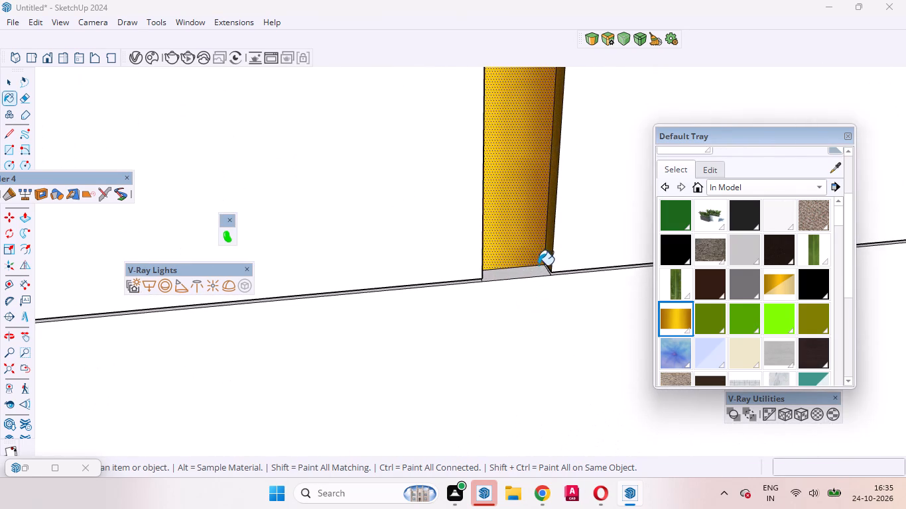
{"action": "left_click", "coordinate": [527, 270]}
{"action": "scroll", "coordinate": [474, 318], "scroll_direction": "down", "scroll_amount": 20}
{"action": "scroll", "coordinate": [474, 318], "scroll_direction": "down", "scroll_amount": 13}
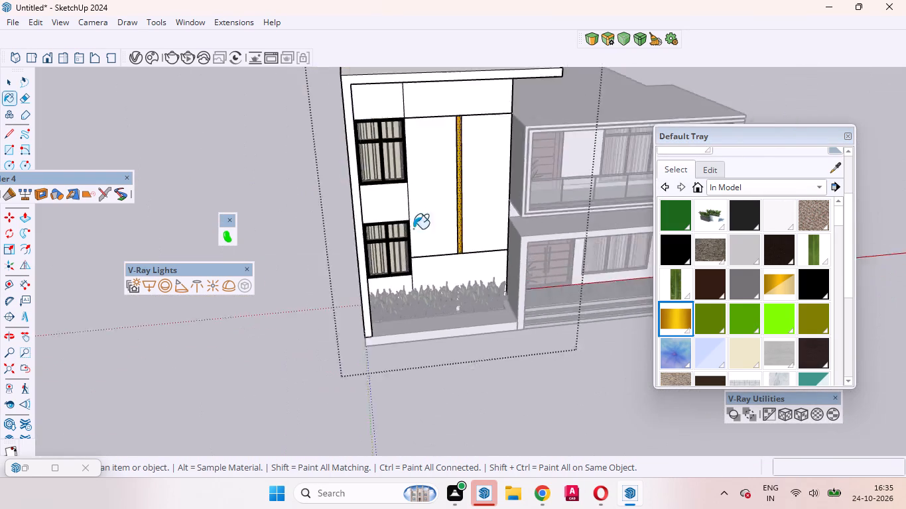
{"action": "scroll", "coordinate": [413, 229], "scroll_direction": "down", "scroll_amount": 2}
{"action": "key", "text": "space"}
{"action": "triple_click", "coordinate": [448, 343]}
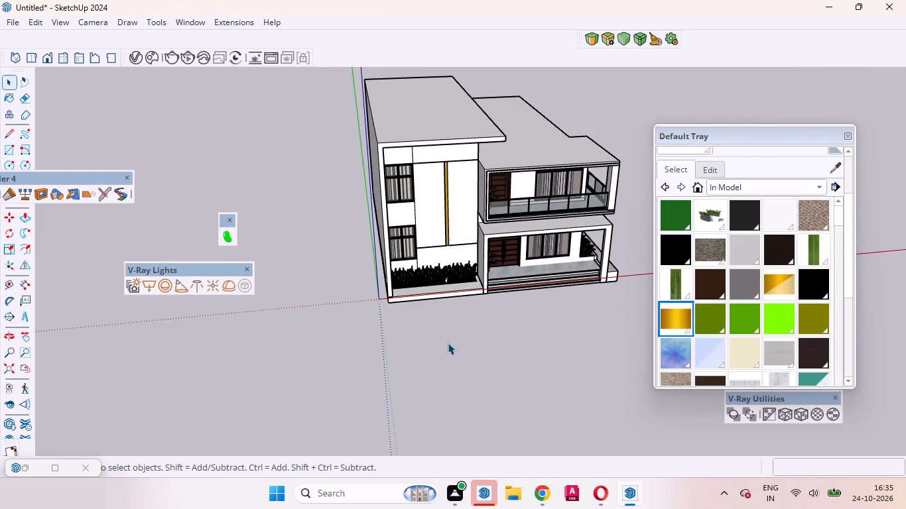
Open the balcony block's group and paint the three front bands of the upper balcony's stepped frame with the near-black charcoal material from the model.
{"action": "middle_click_drag", "start_coordinate": [551, 276], "coordinate": [478, 168]}
{"action": "scroll", "coordinate": [477, 154], "scroll_direction": "up", "scroll_amount": 5}
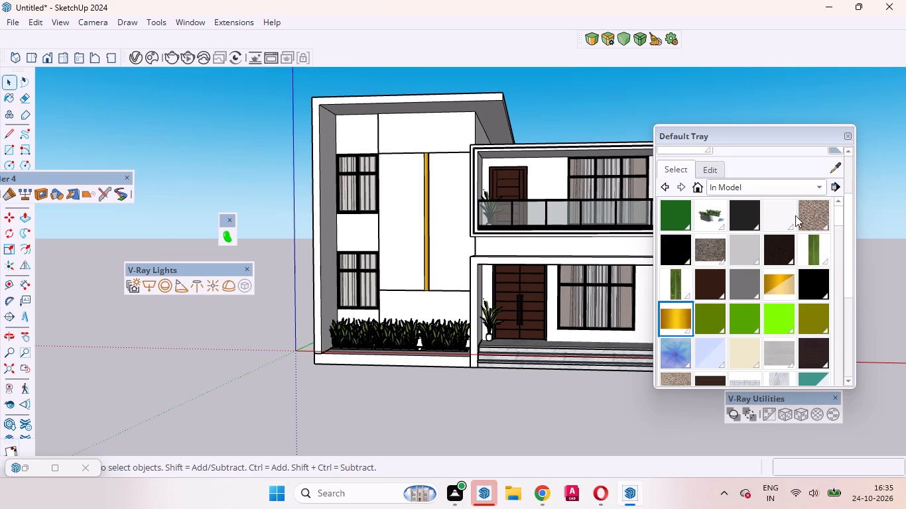
{"action": "scroll", "coordinate": [444, 176], "scroll_direction": "up", "scroll_amount": 5}
{"action": "scroll", "coordinate": [436, 222], "scroll_direction": "down", "scroll_amount": 5}
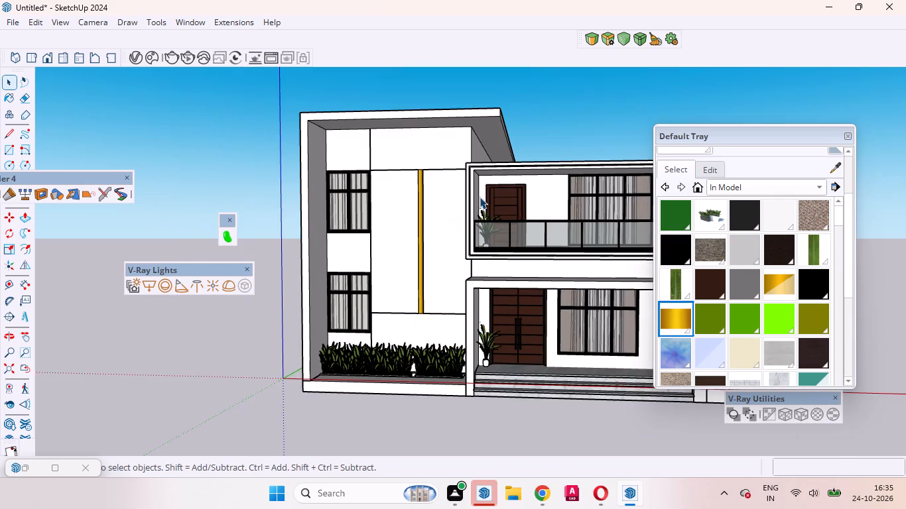
{"action": "middle_click_drag", "start_coordinate": [483, 203], "coordinate": [509, 327]}
{"action": "scroll", "coordinate": [493, 278], "scroll_direction": "up", "scroll_amount": 5}
{"action": "left_click", "coordinate": [471, 191]}
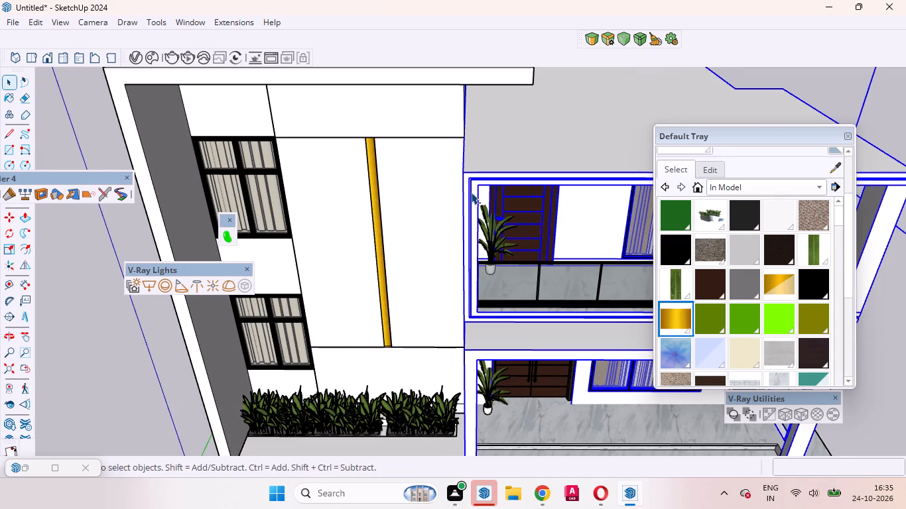
{"action": "double_click", "coordinate": [471, 192]}
{"action": "left_click", "coordinate": [475, 205]}
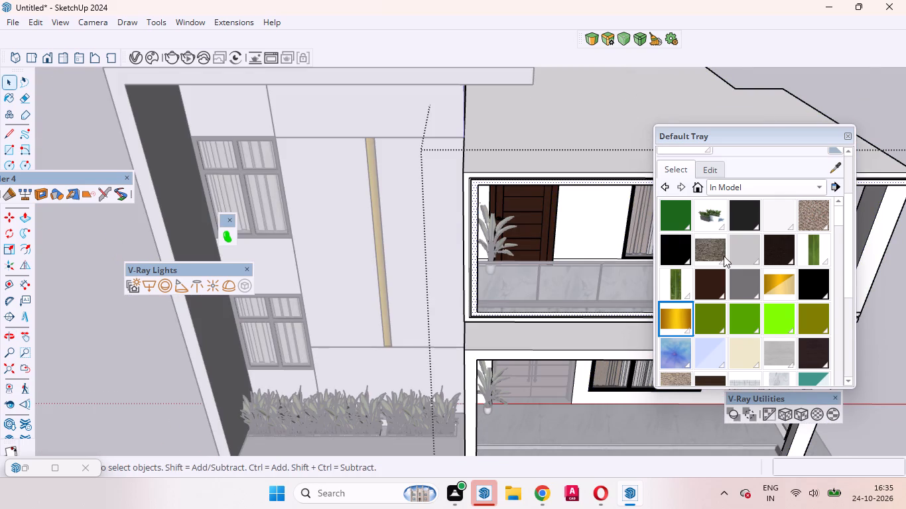
{"action": "left_click", "coordinate": [745, 218]}
{"action": "scroll", "coordinate": [501, 238], "scroll_direction": "up", "scroll_amount": 6}
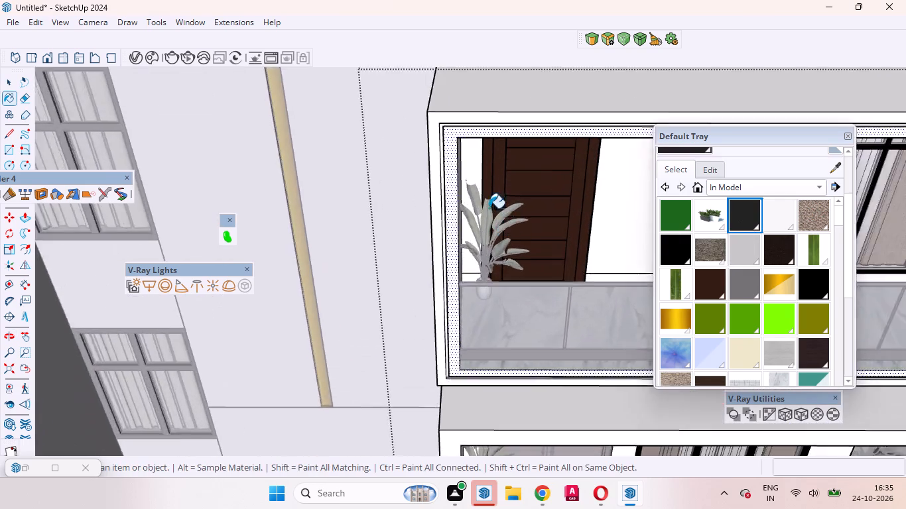
{"action": "scroll", "coordinate": [489, 208], "scroll_direction": "up", "scroll_amount": 5}
{"action": "left_click", "coordinate": [428, 166]}
{"action": "left_click", "coordinate": [398, 170]}
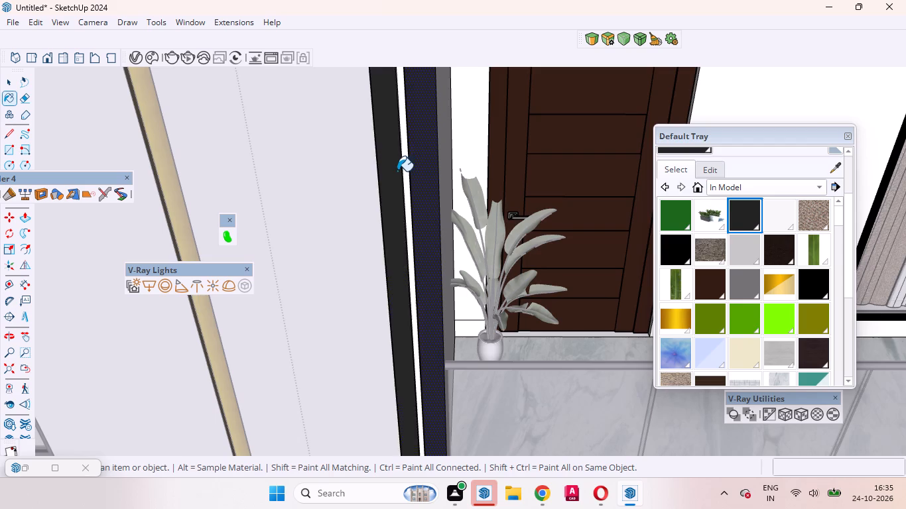
{"action": "scroll", "coordinate": [397, 171], "scroll_direction": "up", "scroll_amount": 12}
{"action": "left_click", "coordinate": [412, 176]}
Paint the thin recess faces between the bands on the balcony frame's upright beside the tall block with the charcoal material.
{"action": "scroll", "coordinate": [409, 181], "scroll_direction": "up", "scroll_amount": 9}
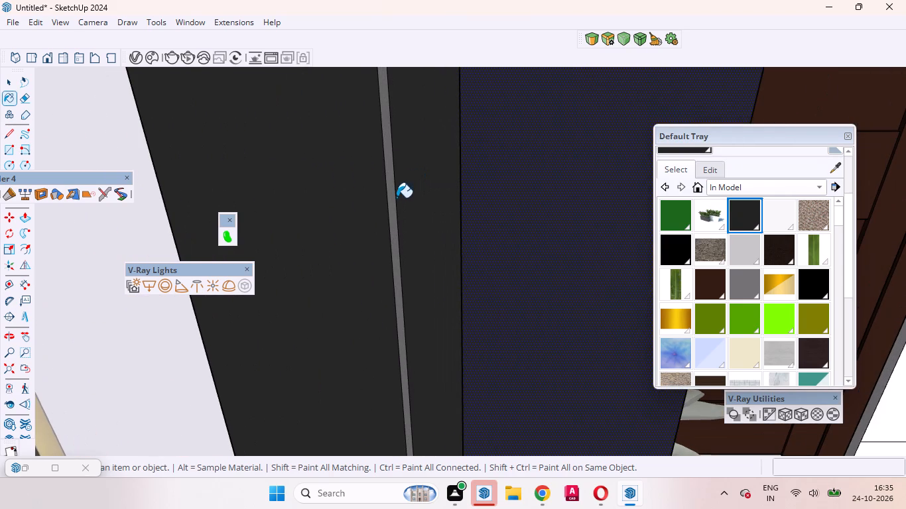
{"action": "left_click", "coordinate": [393, 194]}
{"action": "middle_click_drag", "start_coordinate": [417, 201], "coordinate": [533, 203]}
{"action": "scroll", "coordinate": [533, 201], "scroll_direction": "up", "scroll_amount": 1}
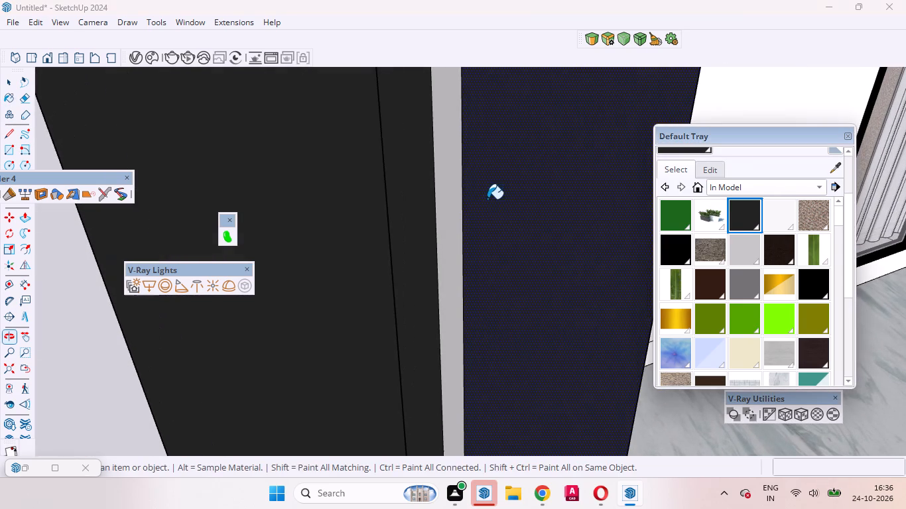
{"action": "left_click", "coordinate": [458, 199]}
{"action": "scroll", "coordinate": [418, 245], "scroll_direction": "down", "scroll_amount": 20}
{"action": "scroll", "coordinate": [418, 245], "scroll_direction": "down", "scroll_amount": 2}
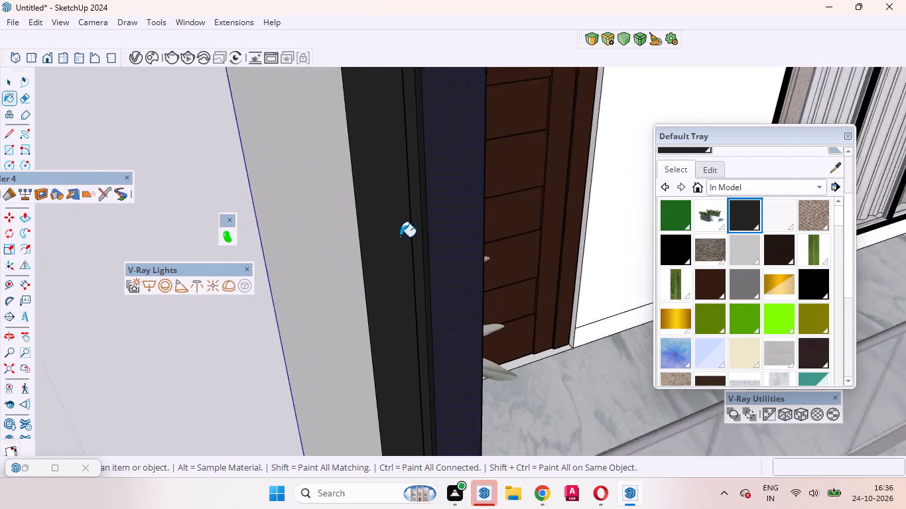
{"action": "scroll", "coordinate": [400, 237], "scroll_direction": "down", "scroll_amount": 19}
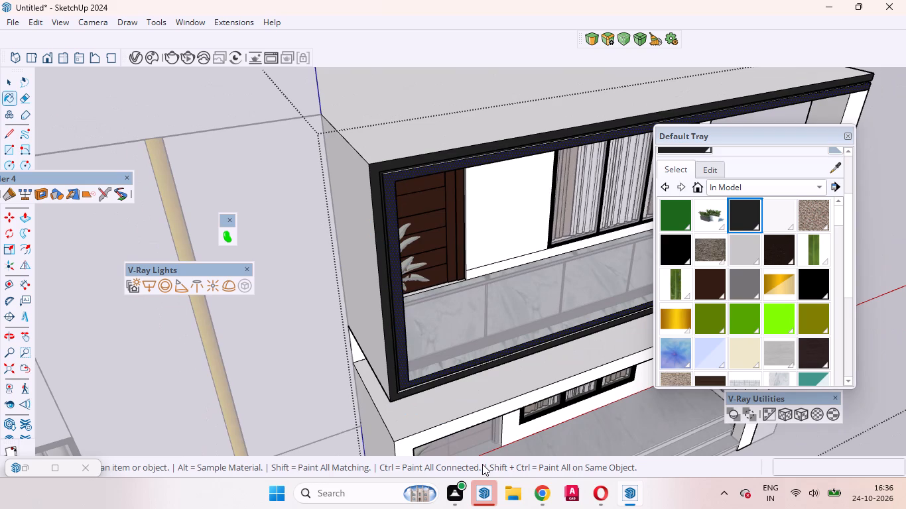
Paint the thin upward-facing ledge between the outer and middle bands along the balcony frame's bottom with the charcoal material.
{"action": "scroll", "coordinate": [485, 467], "scroll_direction": "up", "scroll_amount": 6}
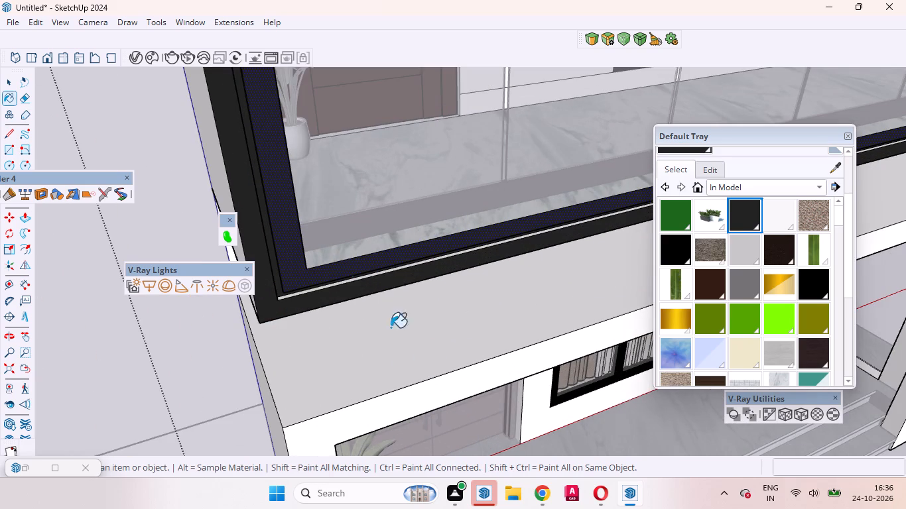
{"action": "scroll", "coordinate": [327, 276], "scroll_direction": "up", "scroll_amount": 15}
{"action": "middle_click_drag", "start_coordinate": [281, 335], "coordinate": [283, 282]}
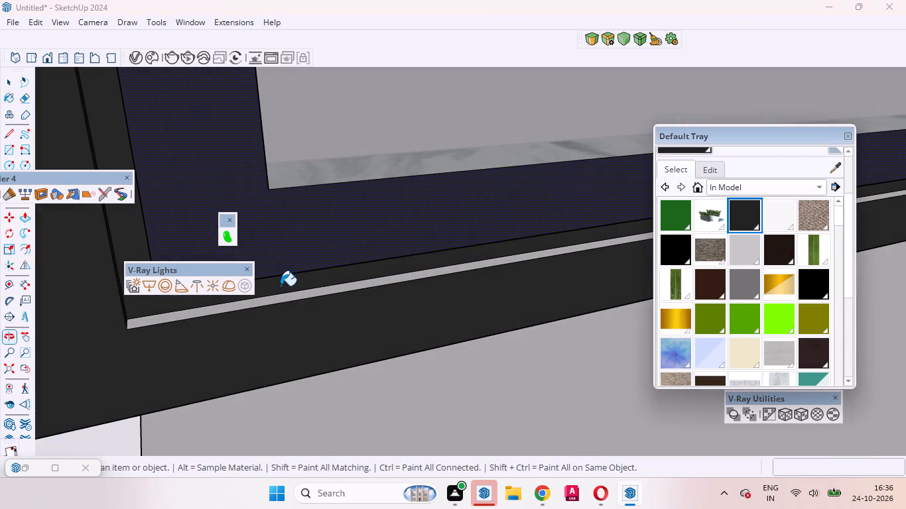
{"action": "left_click", "coordinate": [292, 296]}
{"action": "scroll", "coordinate": [482, 368], "scroll_direction": "down", "scroll_amount": 3}
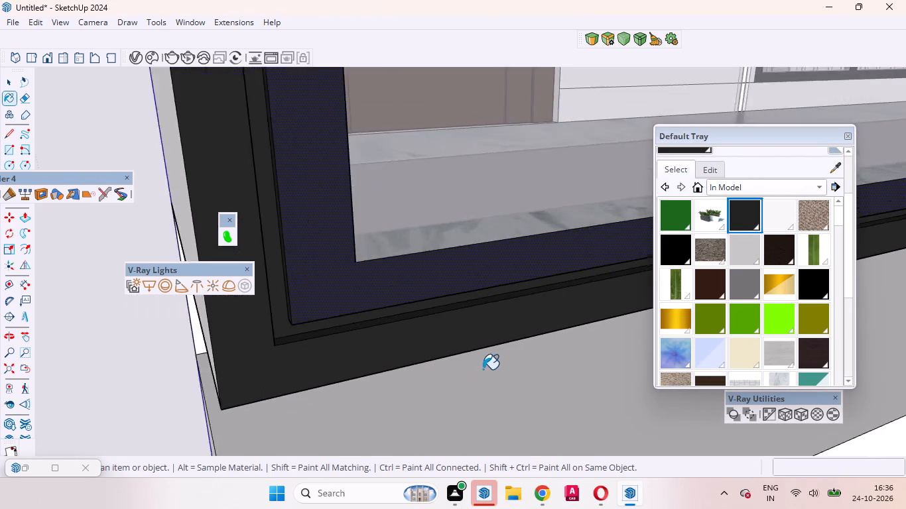
{"action": "scroll", "coordinate": [483, 369], "scroll_direction": "down", "scroll_amount": 5}
Paint the thin underside strip beneath the inner band along the balcony frame's bottom with the charcoal material.
{"action": "middle_click_drag", "start_coordinate": [458, 355], "coordinate": [397, 274]}
{"action": "scroll", "coordinate": [384, 211], "scroll_direction": "up", "scroll_amount": 5}
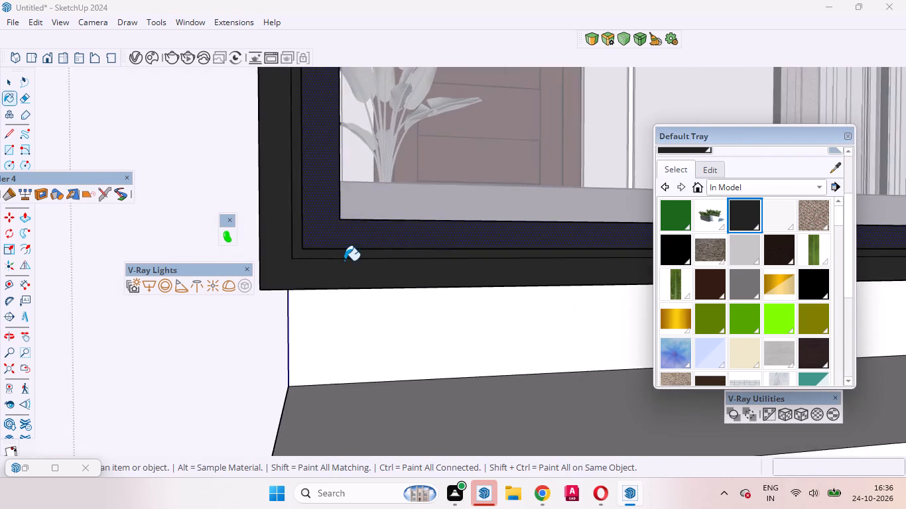
{"action": "scroll", "coordinate": [344, 260], "scroll_direction": "up", "scroll_amount": 8}
{"action": "middle_click_drag", "start_coordinate": [350, 250], "coordinate": [369, 191]}
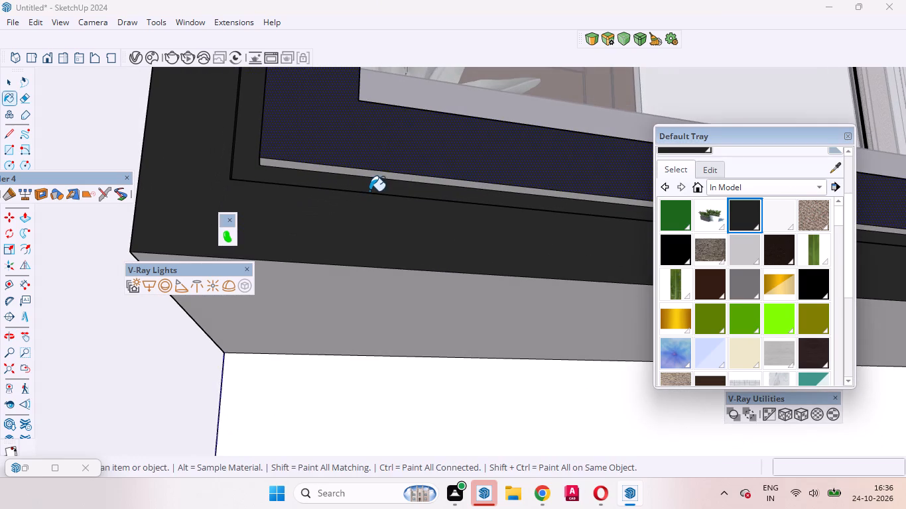
{"action": "left_click", "coordinate": [379, 172]}
{"action": "scroll", "coordinate": [377, 181], "scroll_direction": "up", "scroll_amount": 4}
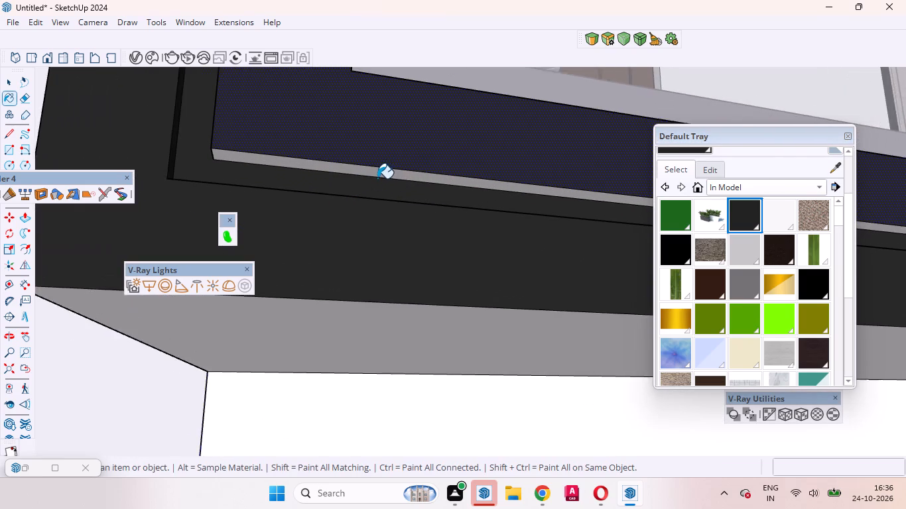
{"action": "left_click", "coordinate": [377, 172]}
{"action": "scroll", "coordinate": [371, 213], "scroll_direction": "down", "scroll_amount": 4}
{"action": "middle_click_drag", "start_coordinate": [391, 224], "coordinate": [386, 369]}
{"action": "scroll", "coordinate": [385, 370], "scroll_direction": "up", "scroll_amount": 1}
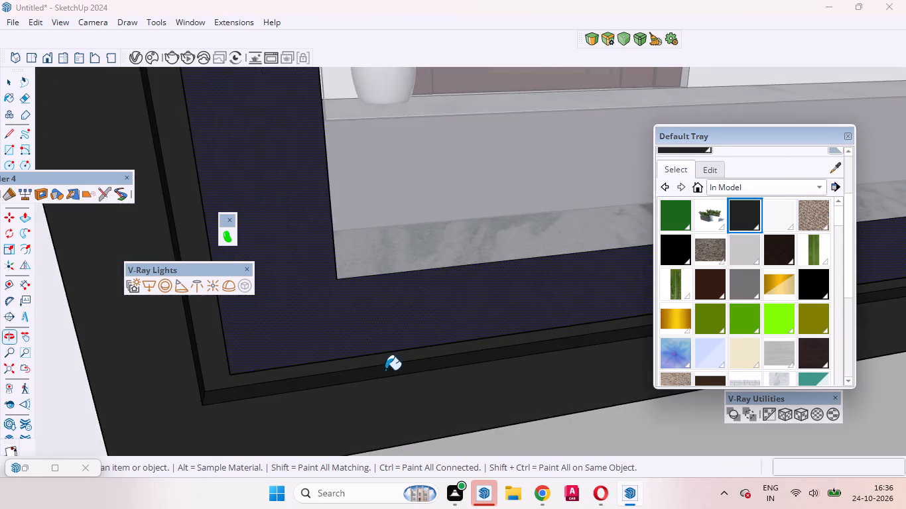
{"action": "scroll", "coordinate": [384, 370], "scroll_direction": "down", "scroll_amount": 20}
{"action": "scroll", "coordinate": [384, 370], "scroll_direction": "down", "scroll_amount": 15}
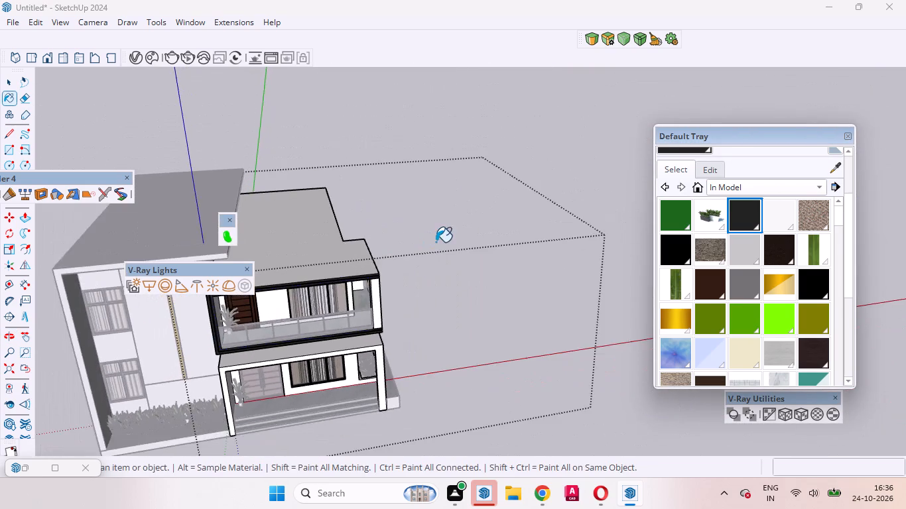
Paint the upper balcony's corner column with the charcoal material.
{"action": "scroll", "coordinate": [406, 268], "scroll_direction": "up", "scroll_amount": 12}
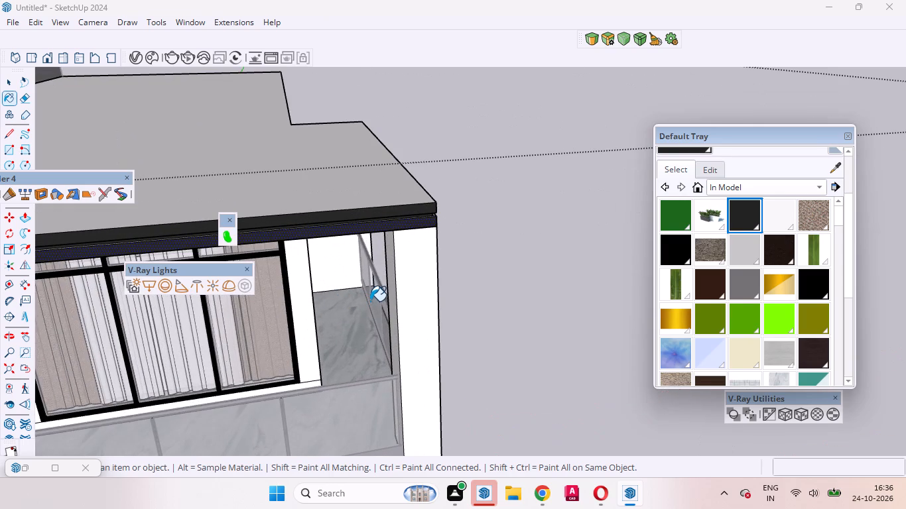
{"action": "scroll", "coordinate": [395, 293], "scroll_direction": "up", "scroll_amount": 5}
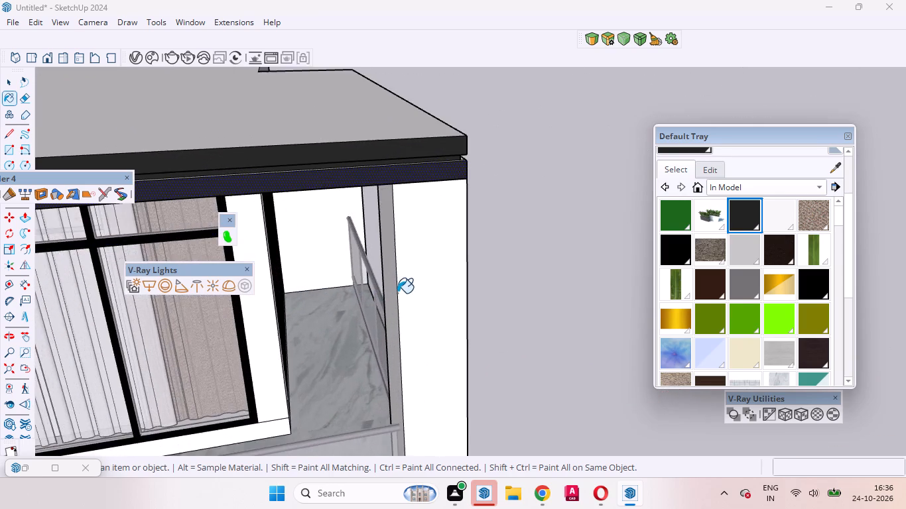
{"action": "scroll", "coordinate": [412, 266], "scroll_direction": "down", "scroll_amount": 9}
{"action": "left_click", "coordinate": [425, 265]}
{"action": "scroll", "coordinate": [424, 270], "scroll_direction": "up", "scroll_amount": 5}
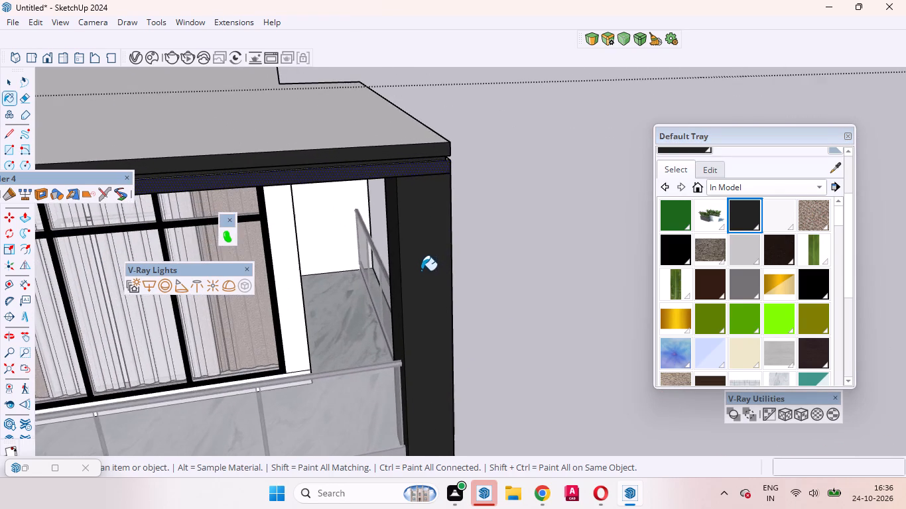
Paint the stepped bands along the top of the upper balcony frame's side facade with the charcoal material.
{"action": "middle_click_drag", "start_coordinate": [426, 266], "coordinate": [244, 260]}
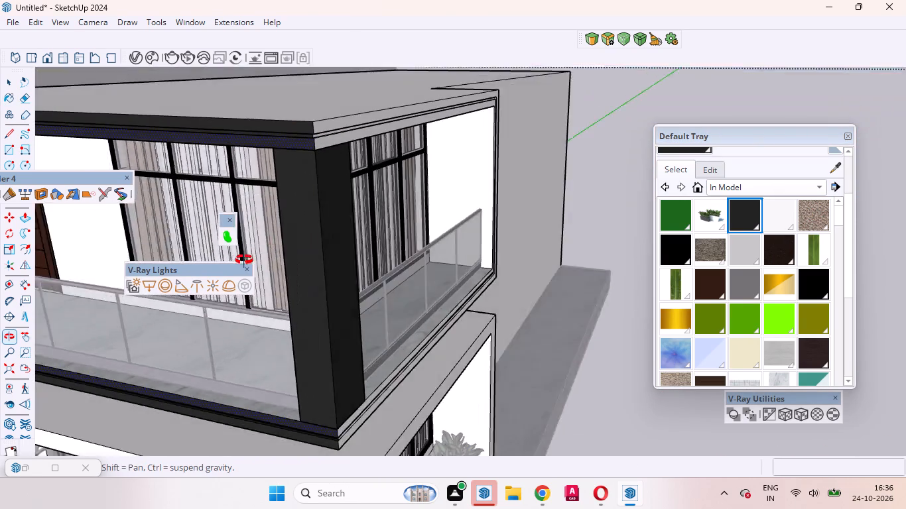
{"action": "middle_click_drag", "start_coordinate": [244, 260], "coordinate": [217, 271]}
{"action": "scroll", "coordinate": [214, 262], "scroll_direction": "up", "scroll_amount": 1}
{"action": "scroll", "coordinate": [369, 91], "scroll_direction": "up", "scroll_amount": 8}
{"action": "left_click", "coordinate": [295, 157]}
{"action": "left_click", "coordinate": [295, 175]}
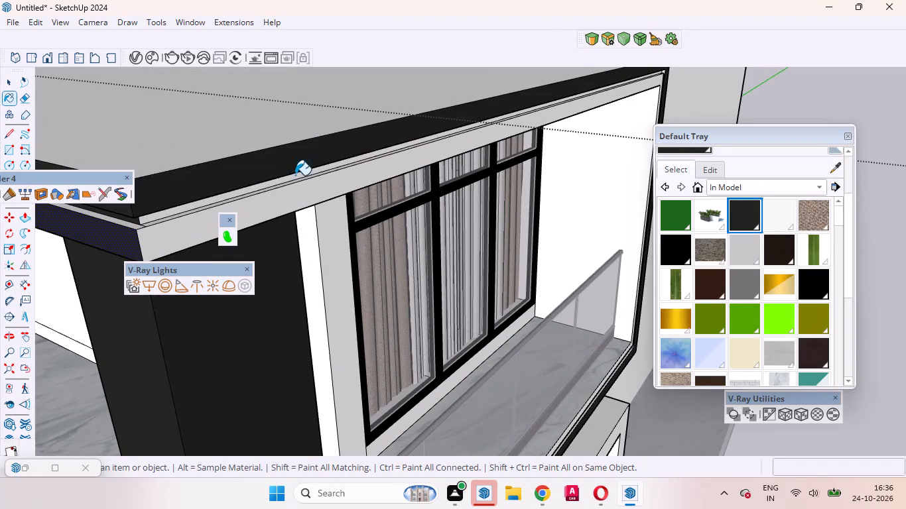
{"action": "left_click", "coordinate": [294, 190]}
{"action": "scroll", "coordinate": [294, 190], "scroll_direction": "up", "scroll_amount": 5}
{"action": "left_click", "coordinate": [294, 177]}
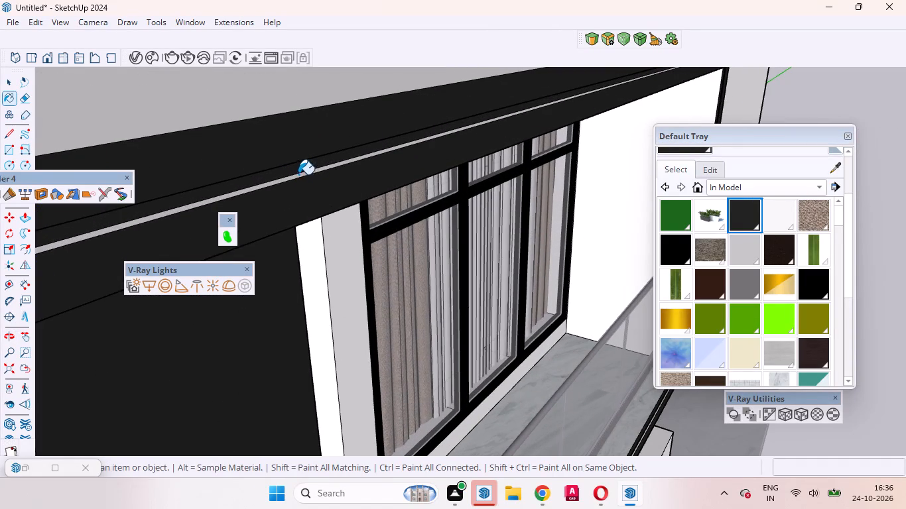
Paint the remaining thin light strips between the bands along the balcony frame's front top edge with the charcoal material.
{"action": "scroll", "coordinate": [419, 127], "scroll_direction": "down", "scroll_amount": 9}
{"action": "scroll", "coordinate": [257, 174], "scroll_direction": "up", "scroll_amount": 8}
{"action": "scroll", "coordinate": [401, 115], "scroll_direction": "up", "scroll_amount": 3}
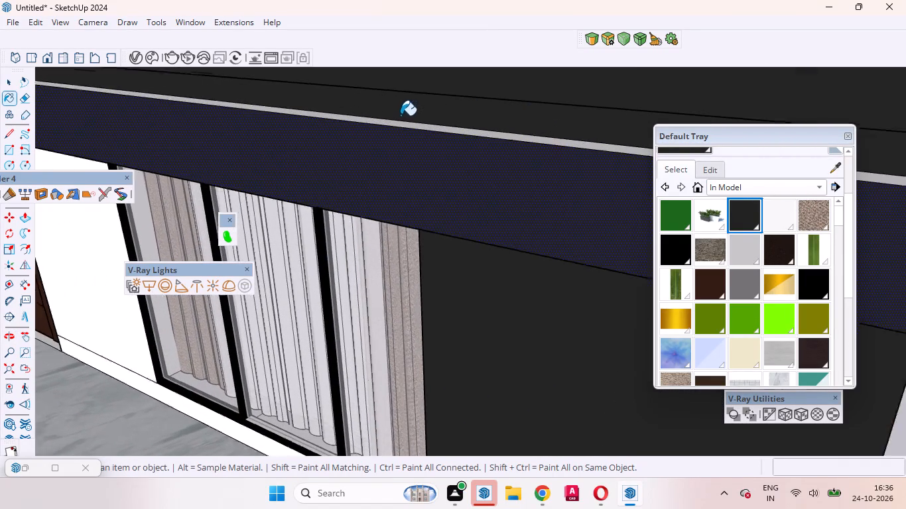
{"action": "scroll", "coordinate": [401, 115], "scroll_direction": "up", "scroll_amount": 2}
{"action": "left_click", "coordinate": [401, 132]}
{"action": "scroll", "coordinate": [397, 137], "scroll_direction": "up", "scroll_amount": 8}
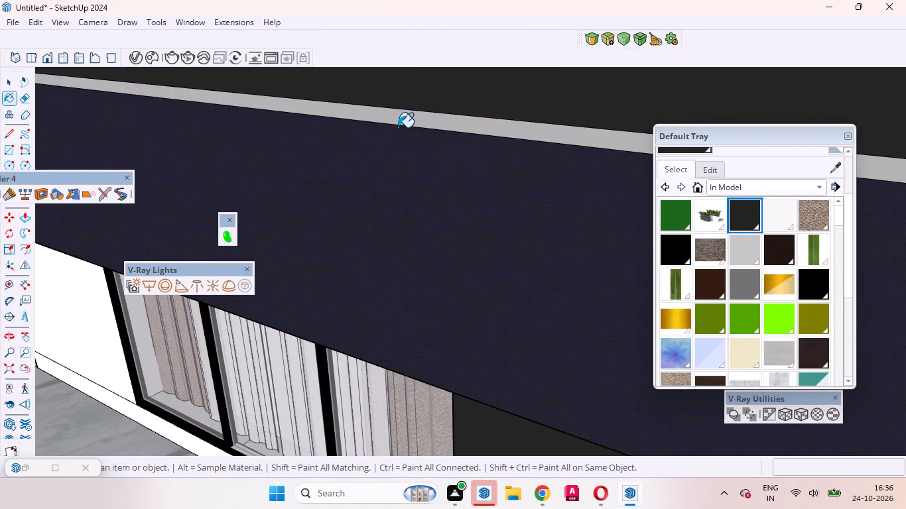
{"action": "left_click", "coordinate": [402, 117]}
{"action": "scroll", "coordinate": [376, 179], "scroll_direction": "down", "scroll_amount": 2}
{"action": "scroll", "coordinate": [376, 179], "scroll_direction": "up", "scroll_amount": 1}
{"action": "scroll", "coordinate": [376, 179], "scroll_direction": "down", "scroll_amount": 20}
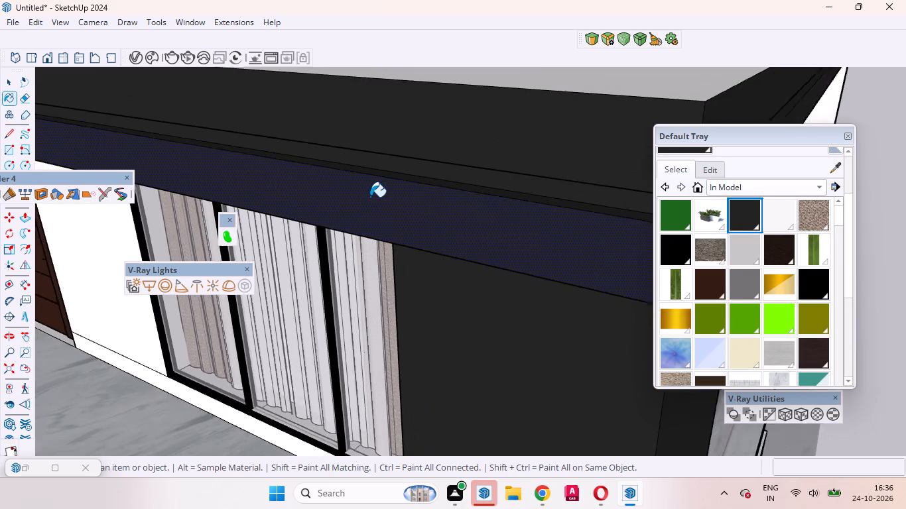
{"action": "scroll", "coordinate": [370, 197], "scroll_direction": "down", "scroll_amount": 20}
{"action": "scroll", "coordinate": [370, 197], "scroll_direction": "down", "scroll_amount": 4}
Paint the recess faces between the bands at the side frame's far lower corner, upright and bottom, with the charcoal material.
{"action": "scroll", "coordinate": [474, 244], "scroll_direction": "up", "scroll_amount": 8}
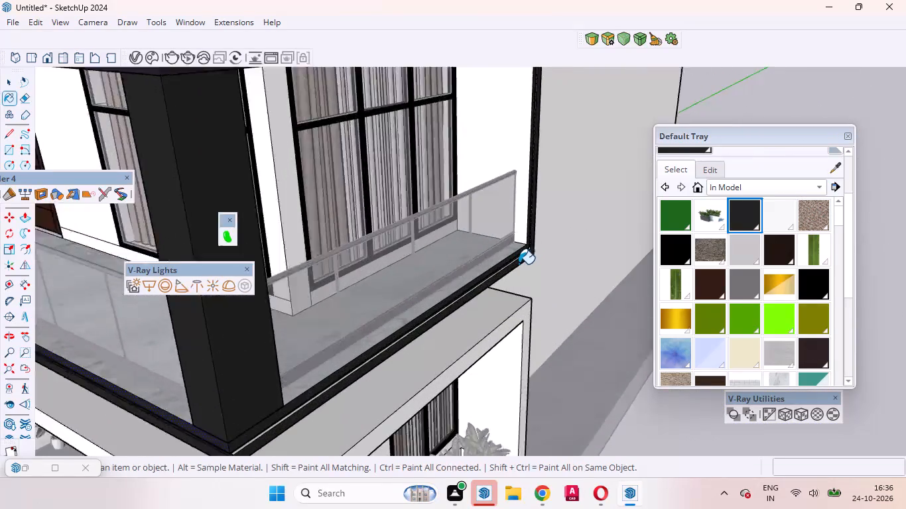
{"action": "scroll", "coordinate": [519, 264], "scroll_direction": "up", "scroll_amount": 14}
{"action": "scroll", "coordinate": [354, 209], "scroll_direction": "up", "scroll_amount": 5}
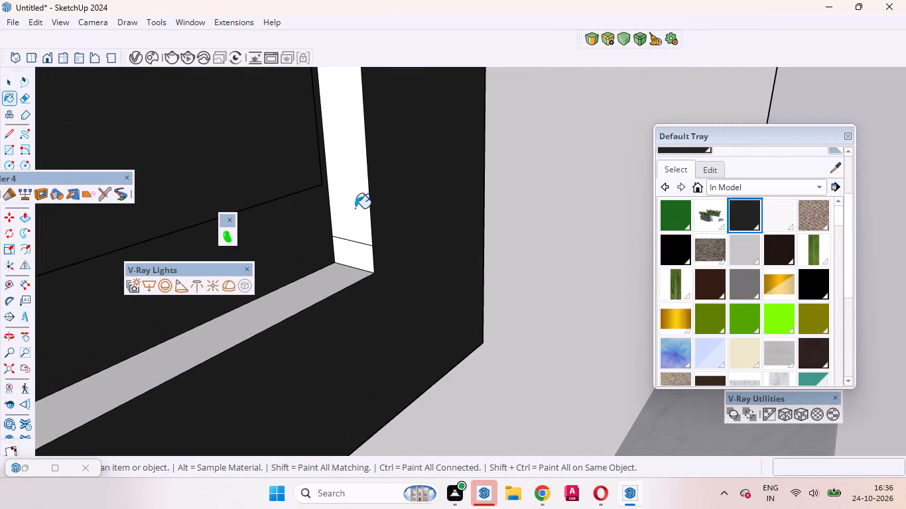
{"action": "left_click", "coordinate": [357, 208]}
{"action": "left_click", "coordinate": [340, 264]}
{"action": "left_click", "coordinate": [353, 255]}
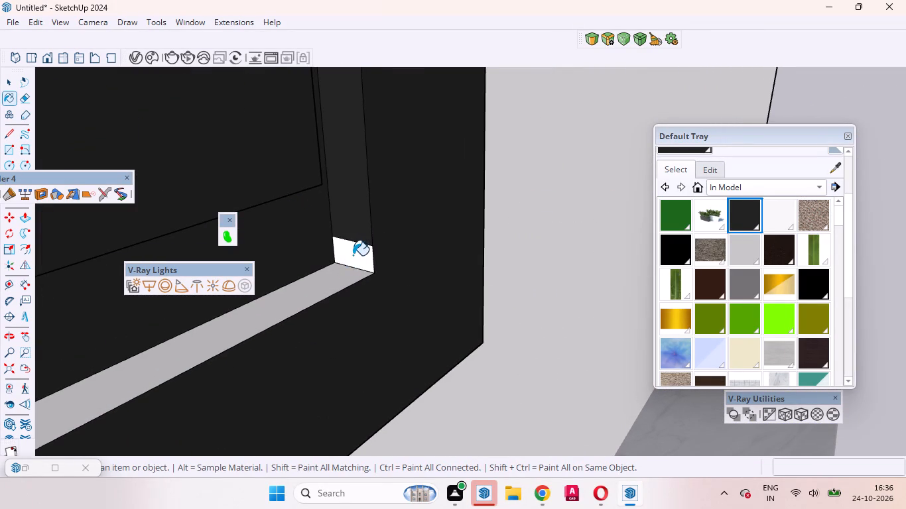
{"action": "left_click", "coordinate": [333, 280]}
{"action": "scroll", "coordinate": [367, 237], "scroll_direction": "down", "scroll_amount": 20}
{"action": "scroll", "coordinate": [367, 237], "scroll_direction": "down", "scroll_amount": 5}
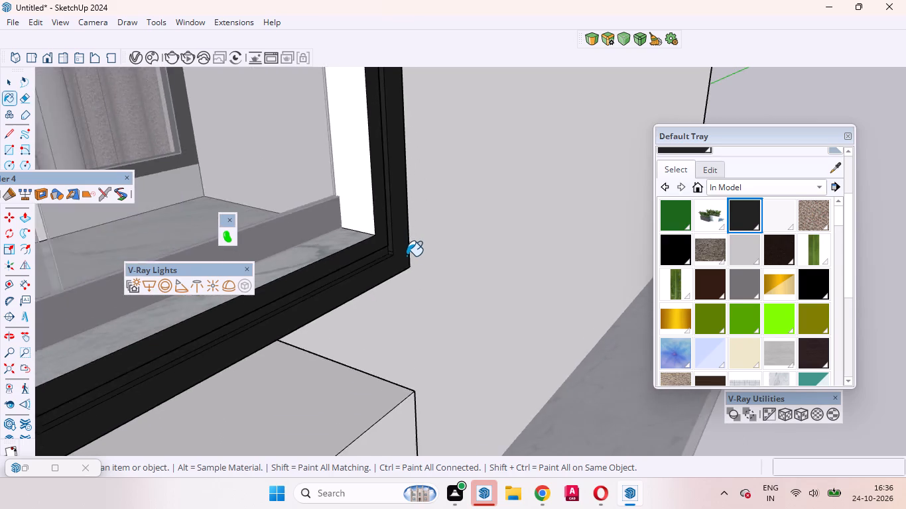
Paint the upper balcony's back wall around the wooden door with the charcoal material.
{"action": "scroll", "coordinate": [407, 256], "scroll_direction": "down", "scroll_amount": 10}
{"action": "middle_click_drag", "start_coordinate": [411, 256], "coordinate": [371, 146]}
{"action": "scroll", "coordinate": [473, 298], "scroll_direction": "up", "scroll_amount": 5}
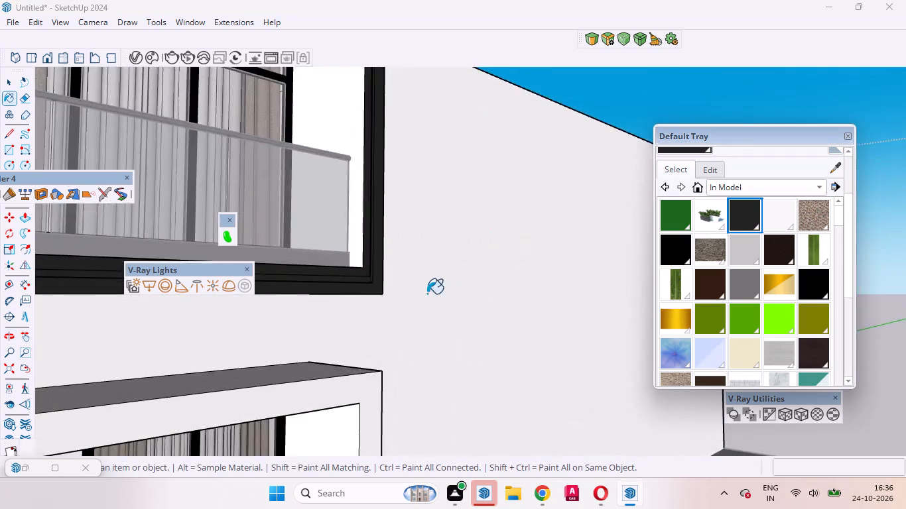
{"action": "scroll", "coordinate": [427, 294], "scroll_direction": "up", "scroll_amount": 3}
{"action": "middle_click_drag", "start_coordinate": [257, 272], "coordinate": [141, 356]}
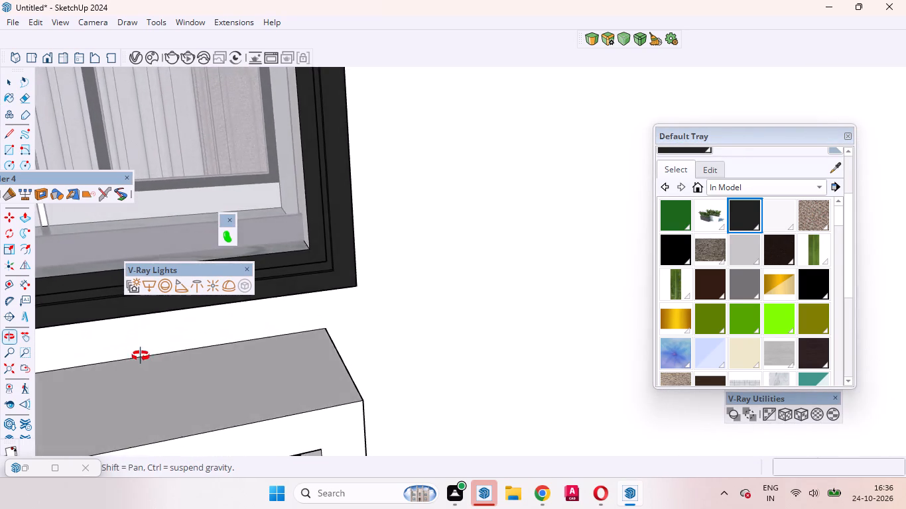
{"action": "middle_click_drag", "start_coordinate": [141, 356], "coordinate": [334, 378]}
{"action": "scroll", "coordinate": [502, 312], "scroll_direction": "down", "scroll_amount": 20}
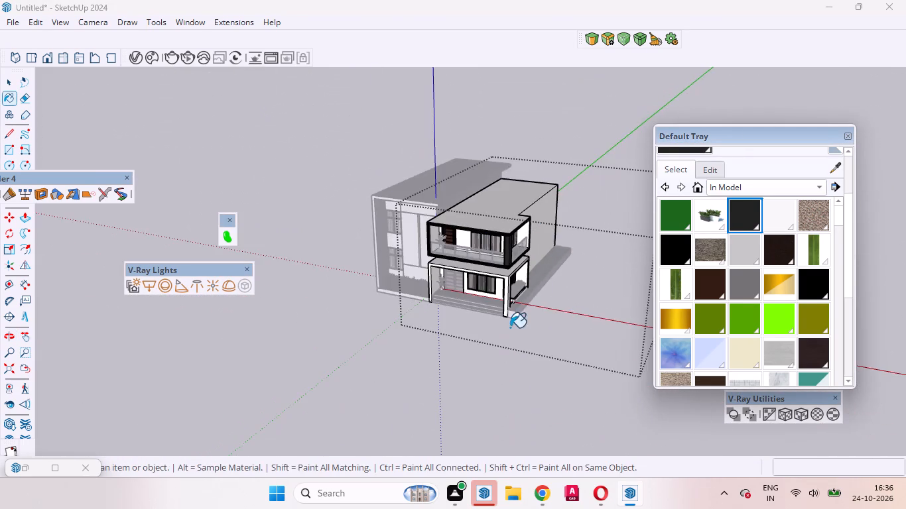
{"action": "middle_click_drag", "start_coordinate": [510, 327], "coordinate": [589, 396]}
{"action": "scroll", "coordinate": [432, 202], "scroll_direction": "up", "scroll_amount": 8}
{"action": "middle_click_drag", "start_coordinate": [552, 286], "coordinate": [467, 168]}
{"action": "scroll", "coordinate": [467, 168], "scroll_direction": "up", "scroll_amount": 1}
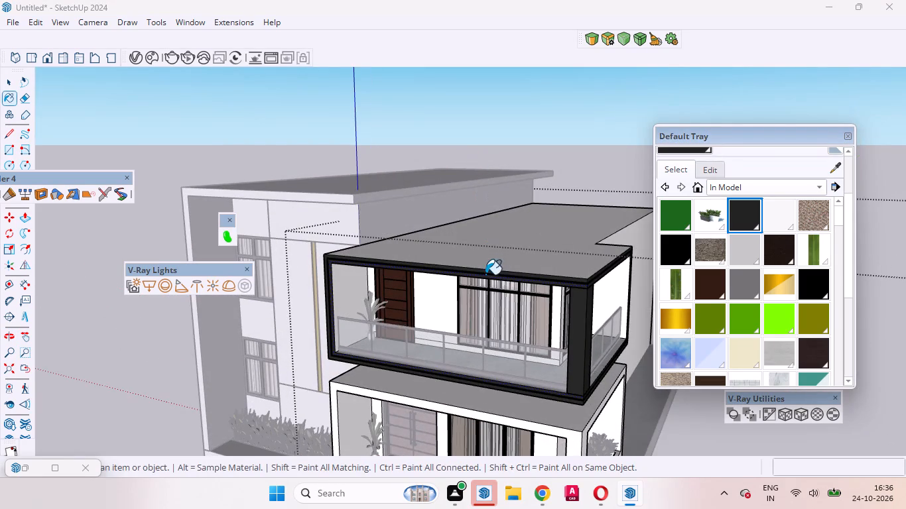
{"action": "scroll", "coordinate": [474, 292], "scroll_direction": "up", "scroll_amount": 10}
{"action": "left_click", "coordinate": [414, 307]}
{"action": "scroll", "coordinate": [362, 329], "scroll_direction": "up", "scroll_amount": 4}
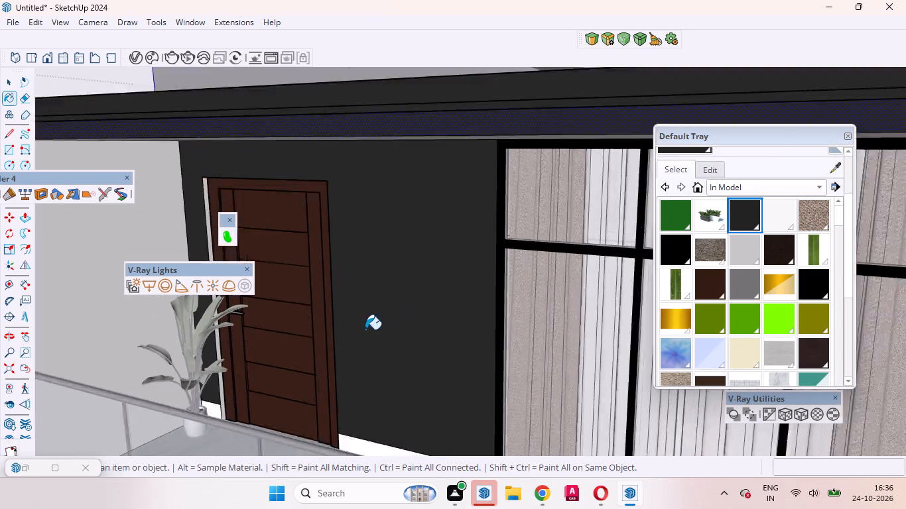
{"action": "scroll", "coordinate": [365, 329], "scroll_direction": "up", "scroll_amount": 1}
{"action": "scroll", "coordinate": [491, 280], "scroll_direction": "down", "scroll_amount": 8}
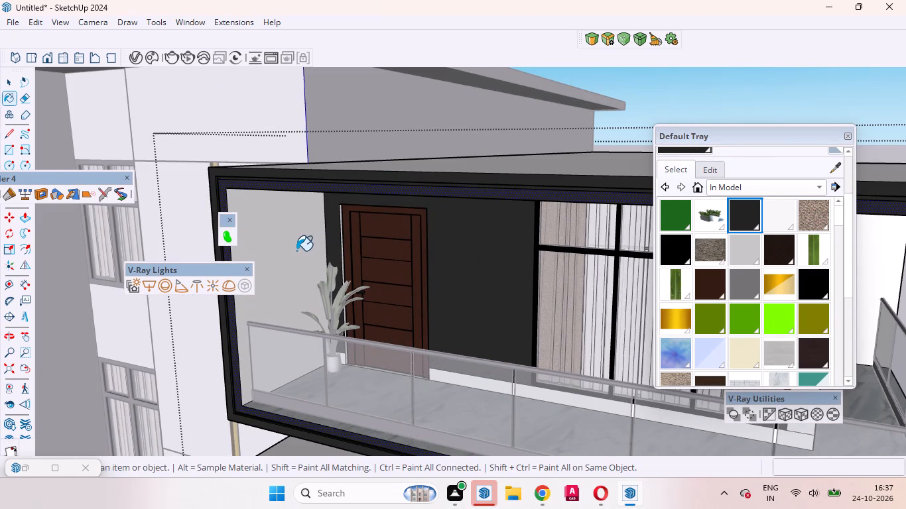
Paint the balcony's end wall beside the potted plant and the narrow reveal beside the wooden door charcoal.
{"action": "left_click", "coordinate": [294, 252]}
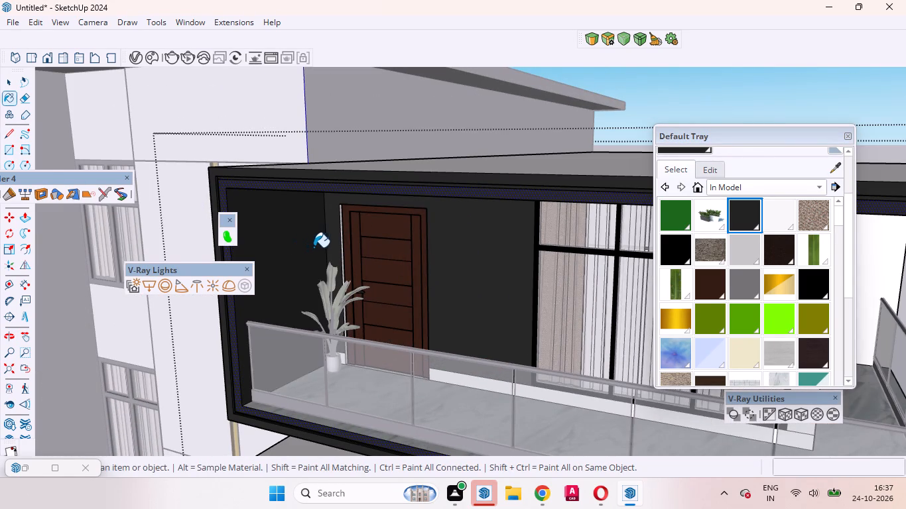
{"action": "scroll", "coordinate": [314, 247], "scroll_direction": "up", "scroll_amount": 17}
{"action": "left_click", "coordinate": [363, 203]}
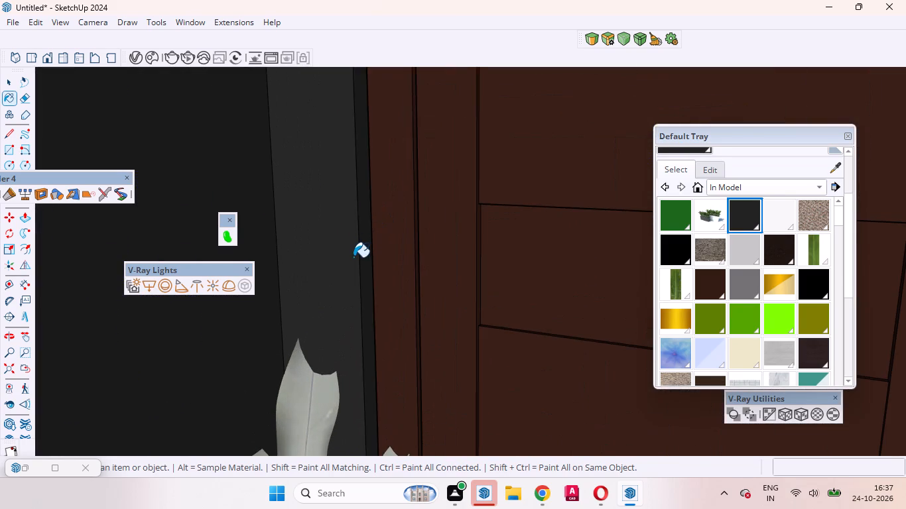
{"action": "scroll", "coordinate": [352, 265], "scroll_direction": "down", "scroll_amount": 1}
{"action": "scroll", "coordinate": [352, 265], "scroll_direction": "up", "scroll_amount": 1}
{"action": "scroll", "coordinate": [352, 265], "scroll_direction": "down", "scroll_amount": 20}
{"action": "scroll", "coordinate": [352, 265], "scroll_direction": "down", "scroll_amount": 4}
{"action": "scroll", "coordinate": [755, 307], "scroll_direction": "up", "scroll_amount": 3}
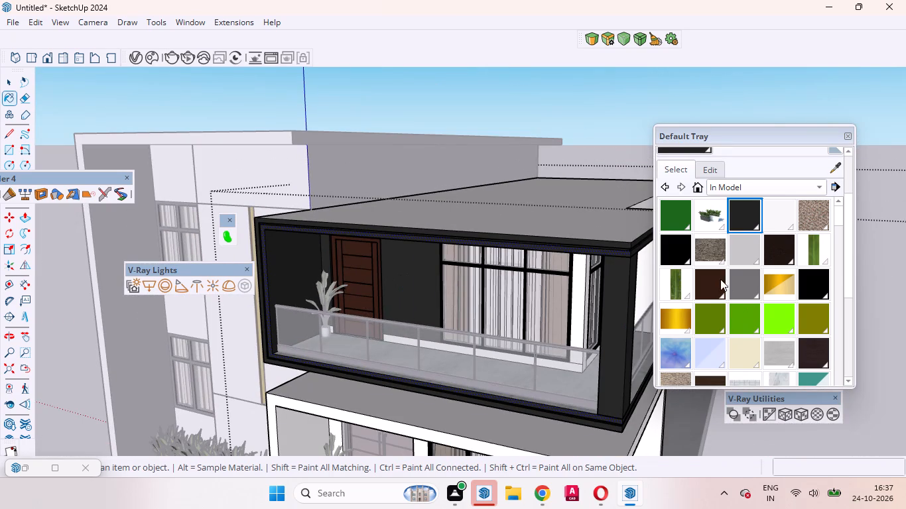
Paint both faces of the wall corner between the upper balcony's front and side windows with the charcoal material.
{"action": "scroll", "coordinate": [499, 309], "scroll_direction": "down", "scroll_amount": 3}
{"action": "scroll", "coordinate": [493, 305], "scroll_direction": "up", "scroll_amount": 9}
{"action": "scroll", "coordinate": [469, 306], "scroll_direction": "down", "scroll_amount": 4}
{"action": "scroll", "coordinate": [556, 312], "scroll_direction": "up", "scroll_amount": 4}
{"action": "left_click", "coordinate": [604, 298]}
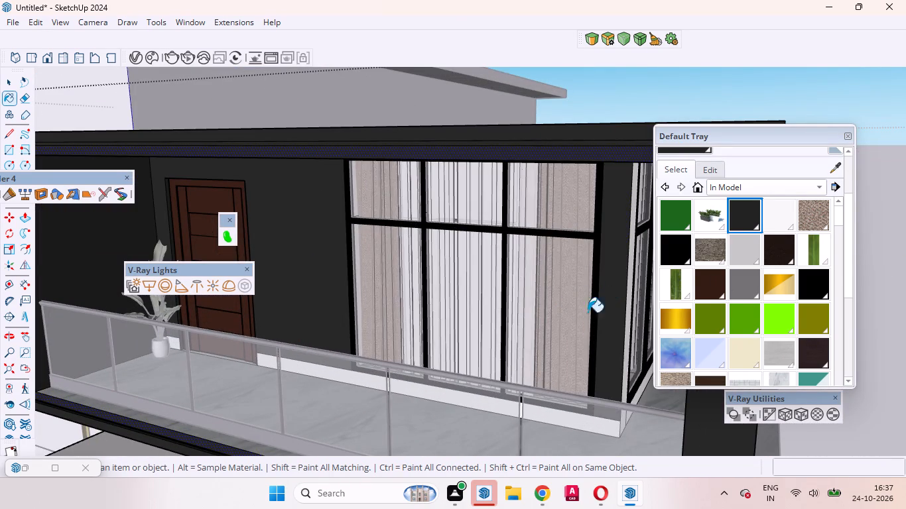
{"action": "scroll", "coordinate": [325, 360], "scroll_direction": "down", "scroll_amount": 4}
{"action": "middle_click_drag", "start_coordinate": [570, 249], "coordinate": [436, 255]}
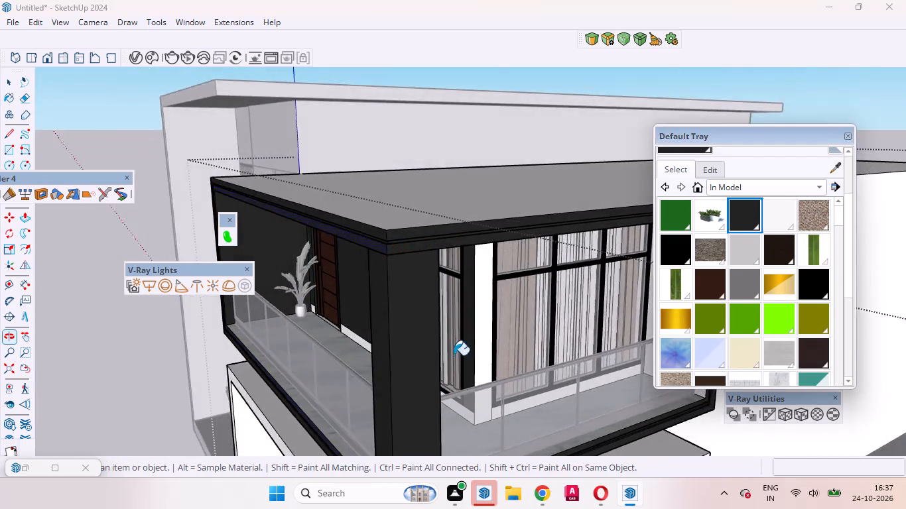
{"action": "scroll", "coordinate": [454, 357], "scroll_direction": "up", "scroll_amount": 4}
{"action": "left_click", "coordinate": [495, 372]}
{"action": "scroll", "coordinate": [508, 406], "scroll_direction": "up", "scroll_amount": 5}
{"action": "middle_click_drag", "start_coordinate": [502, 365], "coordinate": [517, 394]}
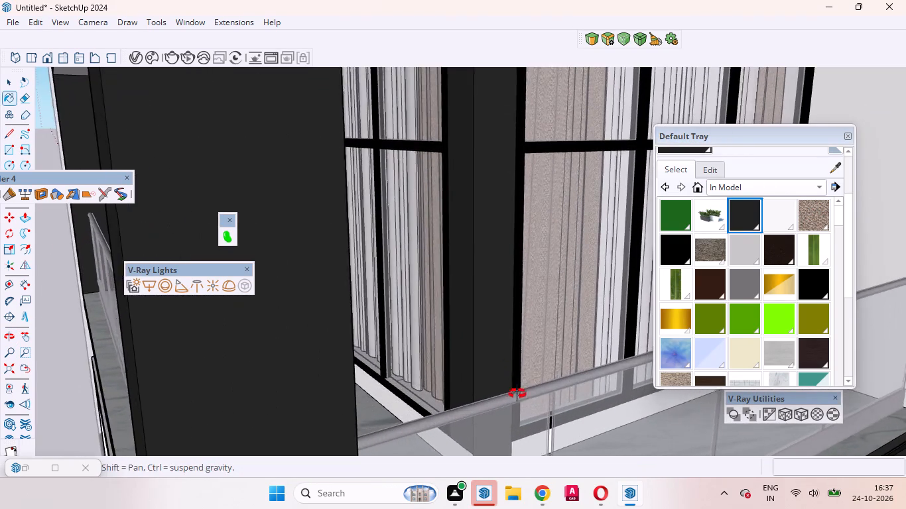
{"action": "middle_click_drag", "start_coordinate": [517, 394], "coordinate": [444, 415]}
Paint the low wall strips beneath the upper balcony's front and side windows with the charcoal material.
{"action": "scroll", "coordinate": [442, 415], "scroll_direction": "up", "scroll_amount": 8}
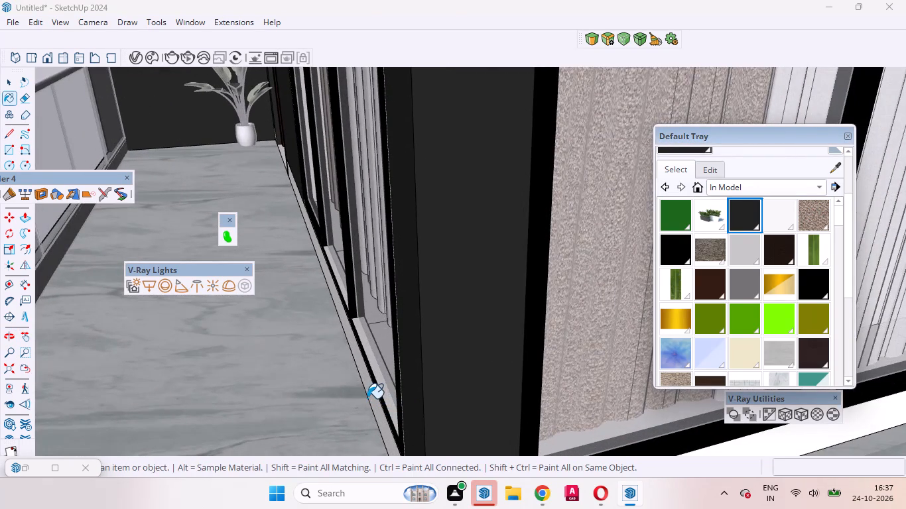
{"action": "left_click", "coordinate": [370, 398]}
{"action": "scroll", "coordinate": [334, 273], "scroll_direction": "down", "scroll_amount": 5}
{"action": "middle_click_drag", "start_coordinate": [543, 378], "coordinate": [550, 401]}
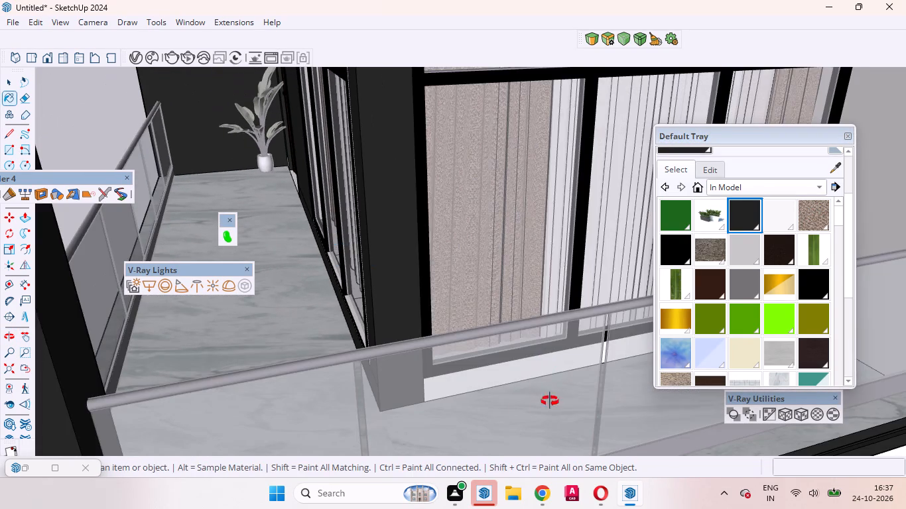
{"action": "middle_click_drag", "start_coordinate": [550, 401], "coordinate": [565, 508]}
{"action": "scroll", "coordinate": [537, 341], "scroll_direction": "up", "scroll_amount": 9}
{"action": "left_click", "coordinate": [507, 349]}
Paint the end wall at the far end of the upper balcony's side stretch with the charcoal material.
{"action": "scroll", "coordinate": [483, 352], "scroll_direction": "down", "scroll_amount": 4}
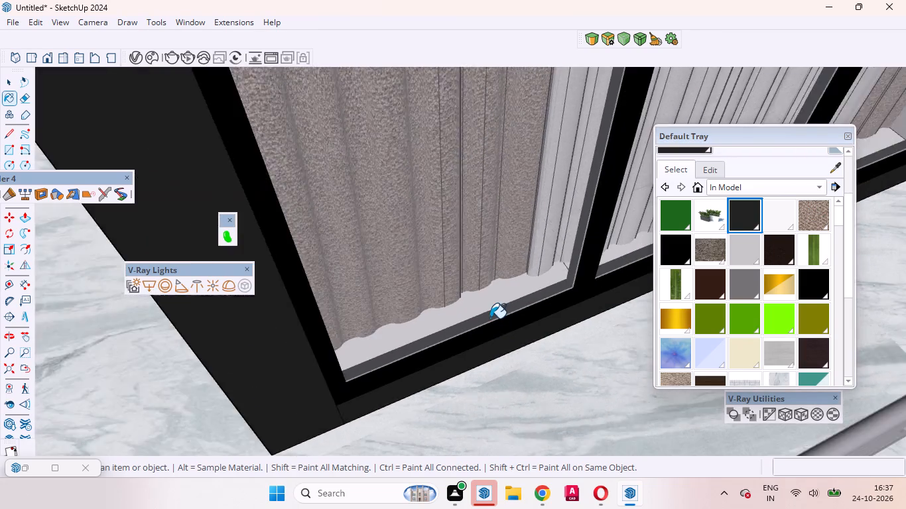
{"action": "scroll", "coordinate": [490, 318], "scroll_direction": "down", "scroll_amount": 16}
{"action": "middle_click_drag", "start_coordinate": [513, 325], "coordinate": [524, 325]}
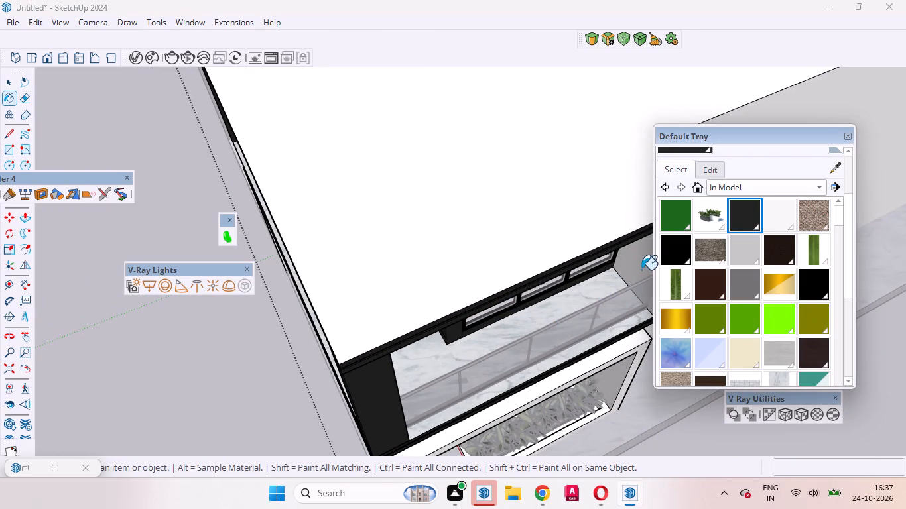
{"action": "left_click", "coordinate": [639, 260]}
Examine the house's front facade and the charcoal upper balcony from above, the front and below.
{"action": "scroll", "coordinate": [344, 336], "scroll_direction": "down", "scroll_amount": 9}
{"action": "middle_click_drag", "start_coordinate": [688, 250], "coordinate": [734, 225]}
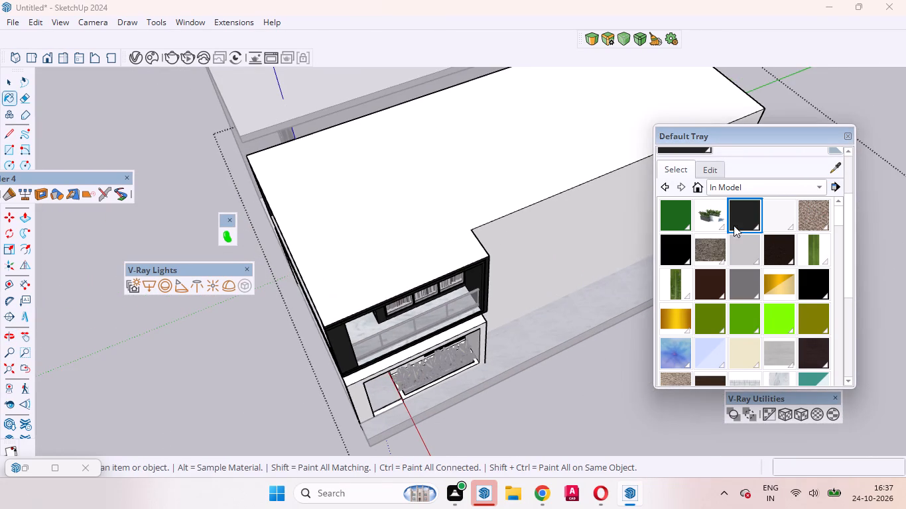
{"action": "middle_click_drag", "start_coordinate": [734, 225], "coordinate": [734, 197]}
{"action": "middle_click_drag", "start_coordinate": [258, 343], "coordinate": [529, 171]}
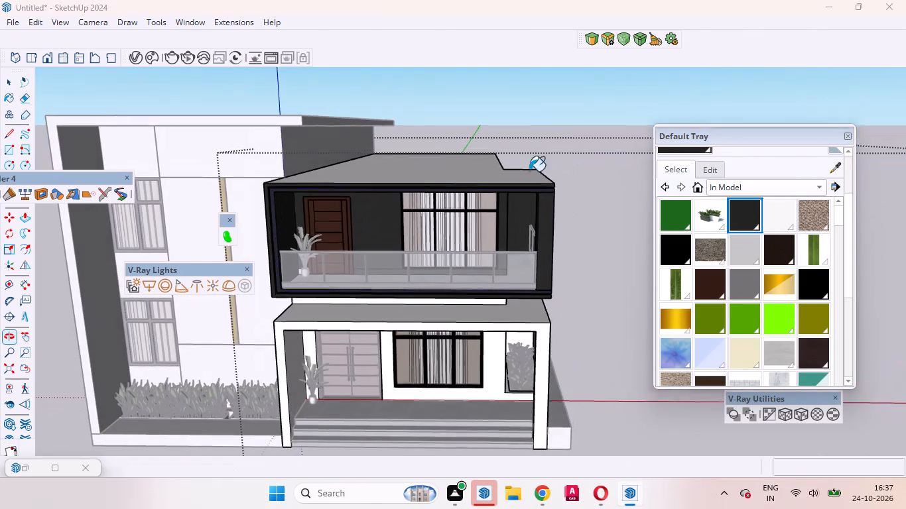
{"action": "key", "text": "space"}
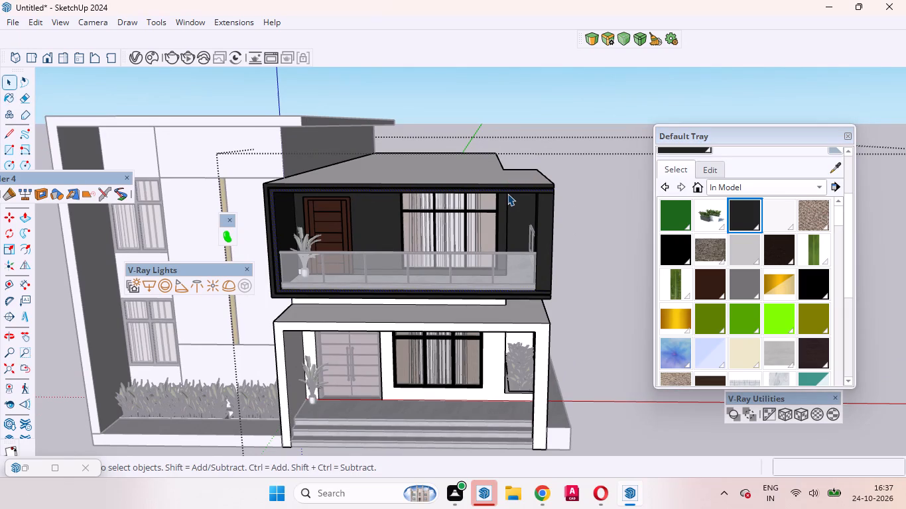
{"action": "scroll", "coordinate": [509, 199], "scroll_direction": "down", "scroll_amount": 4}
{"action": "left_click", "coordinate": [558, 295]}
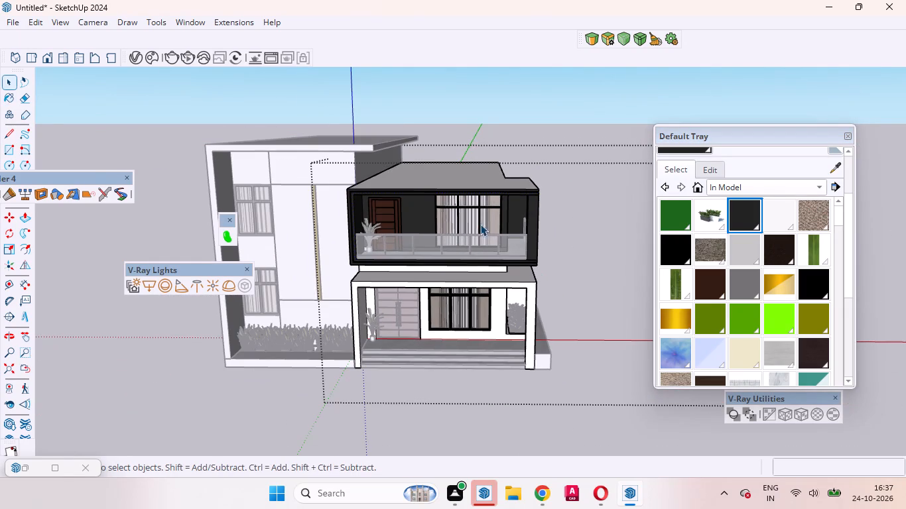
{"action": "scroll", "coordinate": [481, 225], "scroll_direction": "up", "scroll_amount": 5}
{"action": "middle_click_drag", "start_coordinate": [477, 251], "coordinate": [435, 210]}
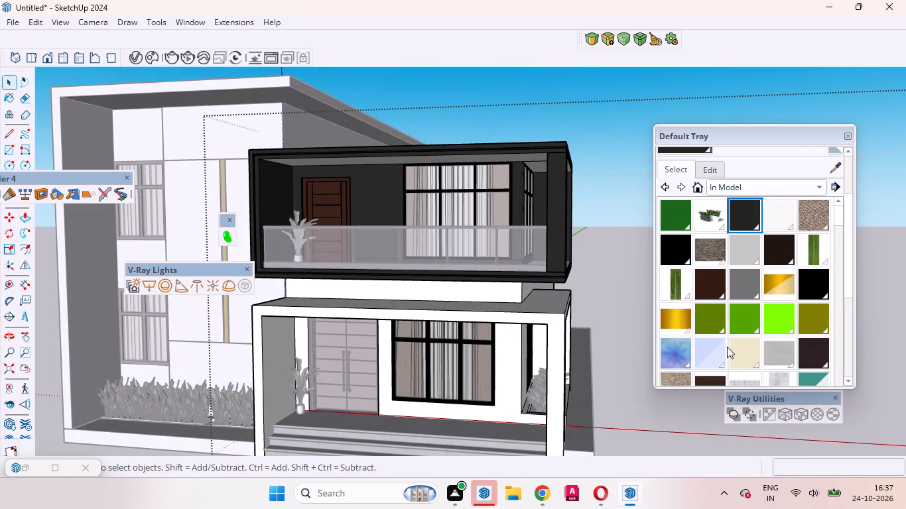
Create a new material that uses the plain pale yellow image from the Downloads folder as its texture.
{"action": "scroll", "coordinate": [841, 199], "scroll_direction": "up", "scroll_amount": 4}
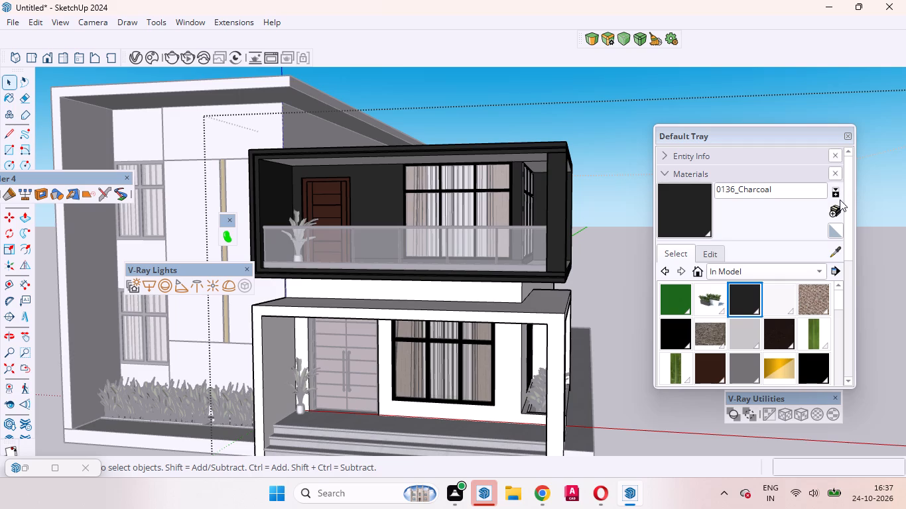
{"action": "left_click", "coordinate": [836, 205]}
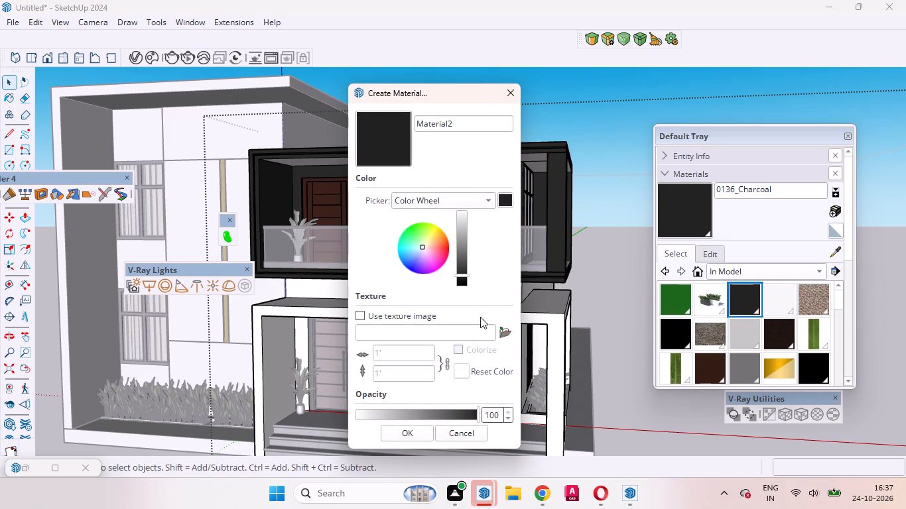
{"action": "left_click", "coordinate": [503, 337]}
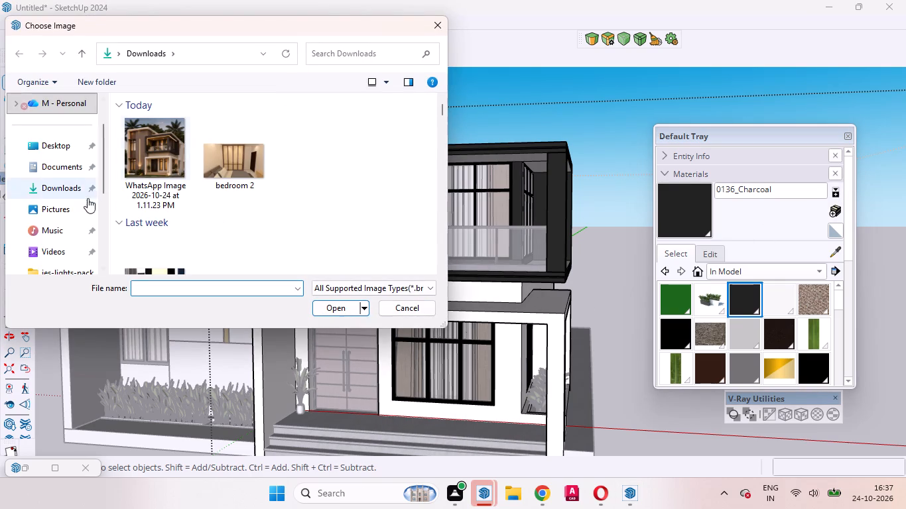
{"action": "left_click", "coordinate": [62, 179]}
{"action": "scroll", "coordinate": [354, 164], "scroll_direction": "down", "scroll_amount": 2}
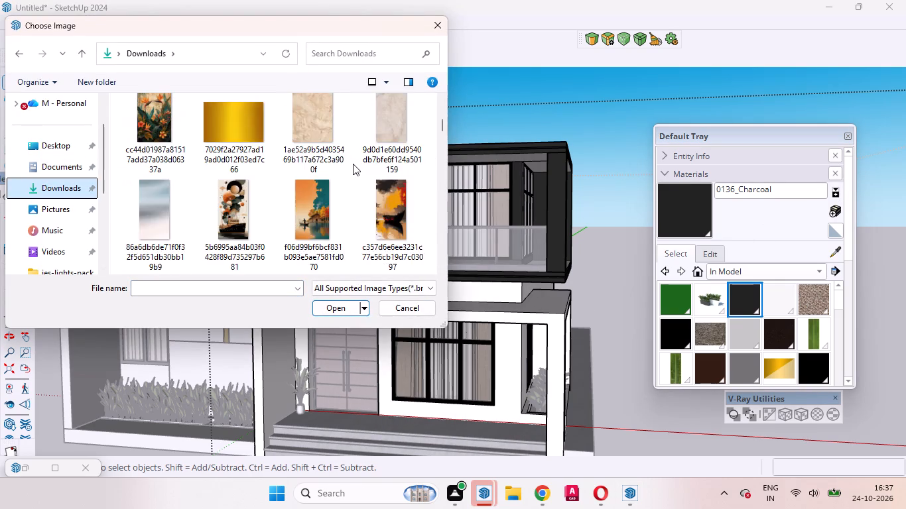
{"action": "scroll", "coordinate": [352, 164], "scroll_direction": "down", "scroll_amount": 4}
{"action": "scroll", "coordinate": [352, 164], "scroll_direction": "up", "scroll_amount": 2}
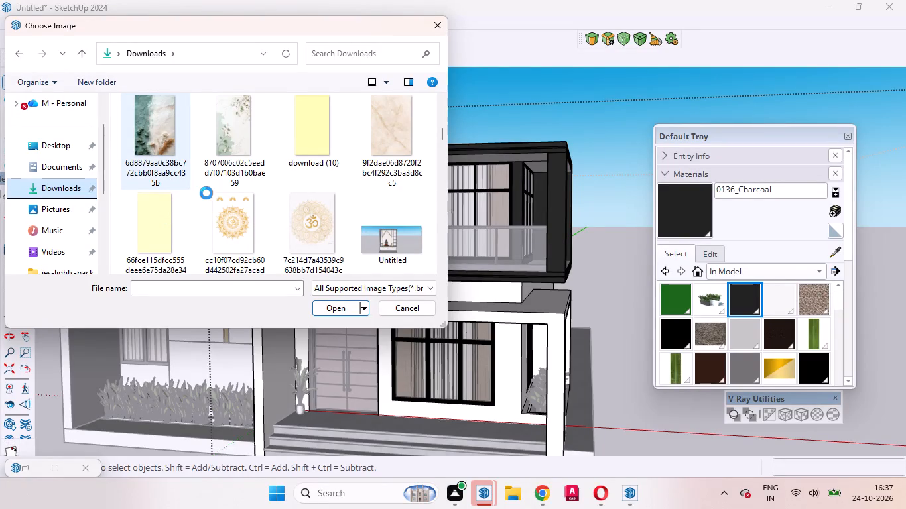
{"action": "left_click", "coordinate": [164, 223]}
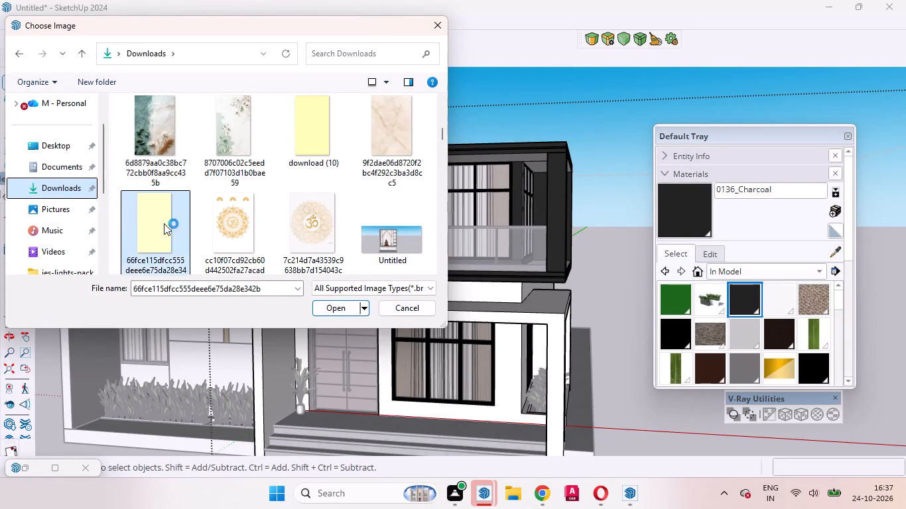
{"action": "left_click", "coordinate": [342, 311]}
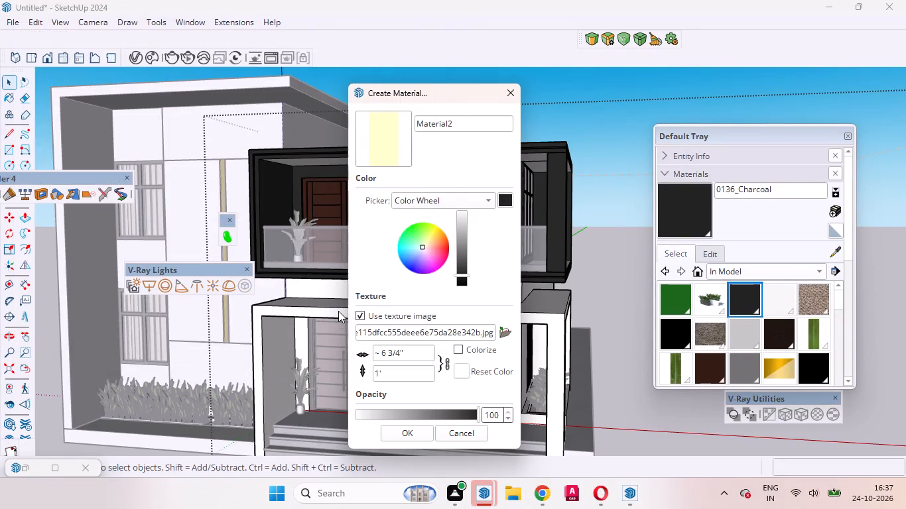
{"action": "left_click", "coordinate": [403, 433]}
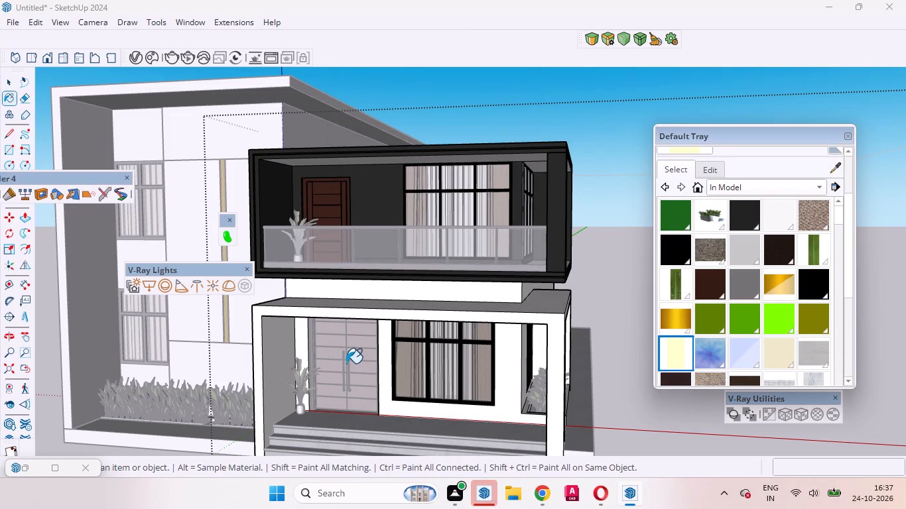
Paint the porch frame's front face and the ground-floor wall around the front window with the pale yellow material.
{"action": "scroll", "coordinate": [483, 323], "scroll_direction": "down", "scroll_amount": 2}
{"action": "scroll", "coordinate": [466, 335], "scroll_direction": "up", "scroll_amount": 4}
{"action": "left_click", "coordinate": [476, 311]}
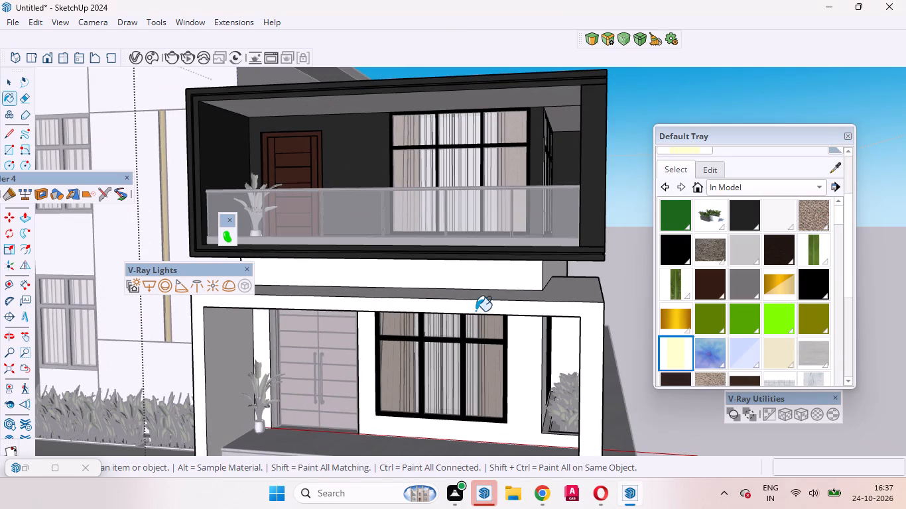
{"action": "scroll", "coordinate": [480, 300], "scroll_direction": "down", "scroll_amount": 4}
{"action": "scroll", "coordinate": [520, 359], "scroll_direction": "up", "scroll_amount": 9}
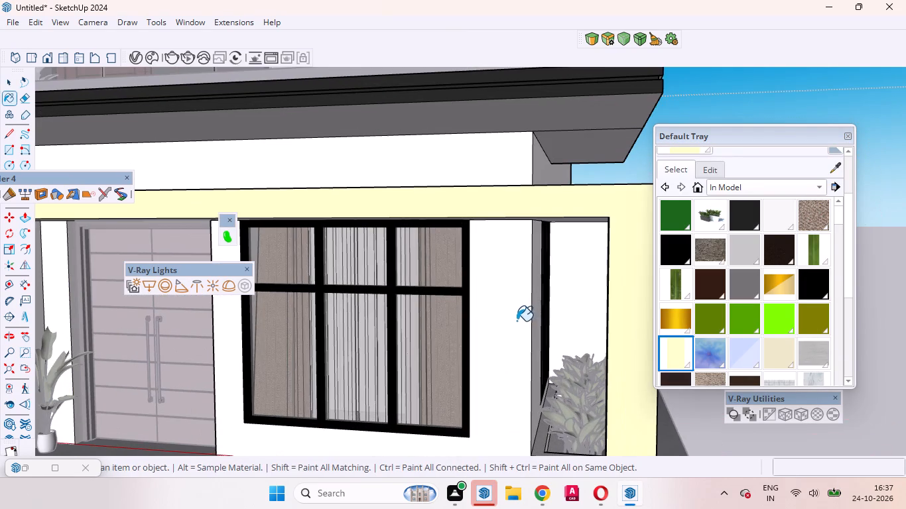
{"action": "left_click", "coordinate": [517, 319]}
Paint the ground-floor wall around the side window and the porch frame's outer side face with the pale yellow material.
{"action": "scroll", "coordinate": [510, 302], "scroll_direction": "down", "scroll_amount": 4}
{"action": "scroll", "coordinate": [515, 310], "scroll_direction": "up", "scroll_amount": 3}
{"action": "middle_click_drag", "start_coordinate": [519, 310], "coordinate": [486, 308]}
{"action": "scroll", "coordinate": [515, 308], "scroll_direction": "up", "scroll_amount": 4}
{"action": "left_click", "coordinate": [526, 306]}
{"action": "middle_click_drag", "start_coordinate": [482, 329], "coordinate": [411, 342]}
{"action": "scroll", "coordinate": [389, 356], "scroll_direction": "down", "scroll_amount": 2}
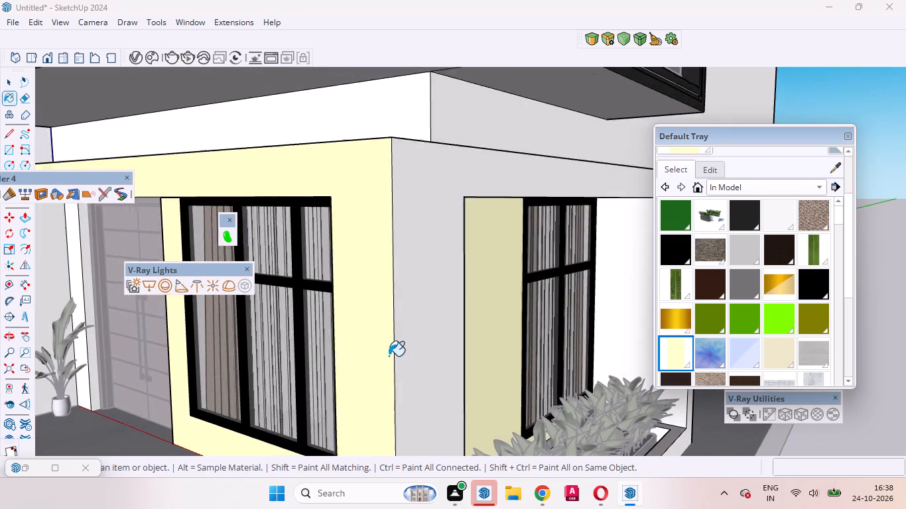
{"action": "scroll", "coordinate": [389, 356], "scroll_direction": "down", "scroll_amount": 1}
{"action": "left_click", "coordinate": [422, 270]}
Paint the house's long side wall and the front wall strip beneath the upper balcony with the pale yellow material.
{"action": "scroll", "coordinate": [226, 369], "scroll_direction": "down", "scroll_amount": 6}
{"action": "scroll", "coordinate": [487, 253], "scroll_direction": "up", "scroll_amount": 4}
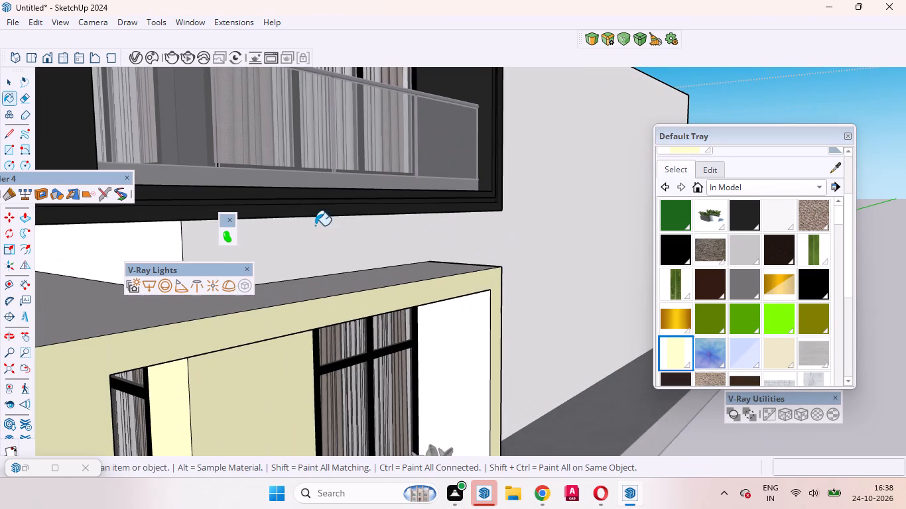
{"action": "left_click", "coordinate": [314, 237]}
{"action": "scroll", "coordinate": [530, 215], "scroll_direction": "down", "scroll_amount": 9}
{"action": "scroll", "coordinate": [450, 256], "scroll_direction": "up", "scroll_amount": 5}
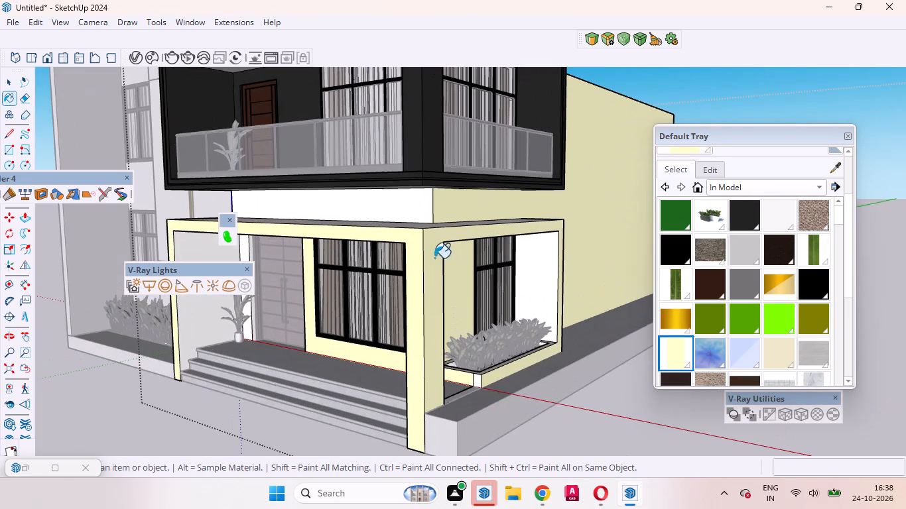
{"action": "left_click", "coordinate": [416, 213]}
Paint the narrow wall strip beside the entrance door with the pale yellow material and close the house group.
{"action": "middle_click_drag", "start_coordinate": [352, 242], "coordinate": [561, 241]}
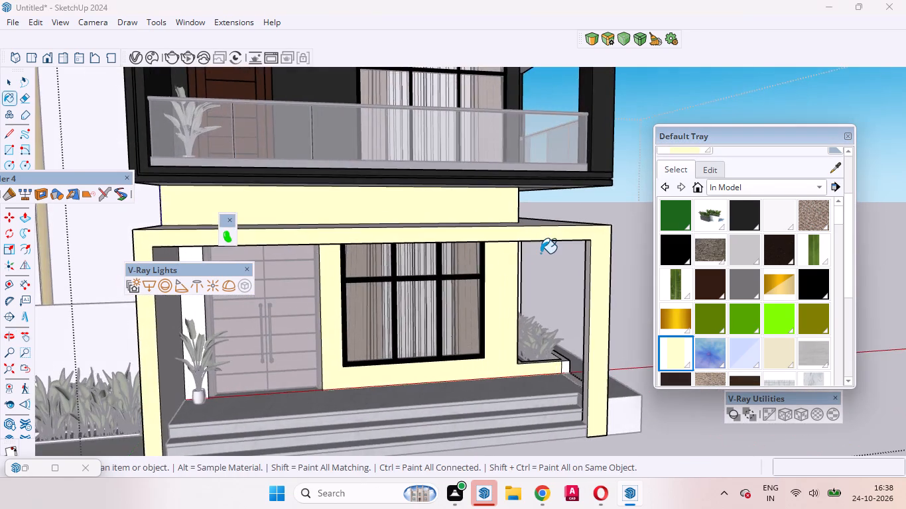
{"action": "scroll", "coordinate": [541, 253], "scroll_direction": "down", "scroll_amount": 9}
{"action": "scroll", "coordinate": [315, 339], "scroll_direction": "up", "scroll_amount": 15}
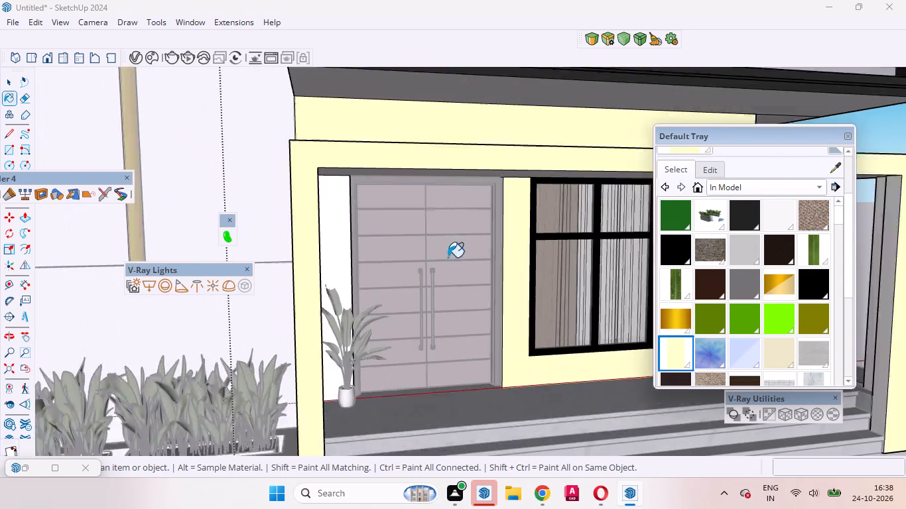
{"action": "scroll", "coordinate": [227, 243], "scroll_direction": "up", "scroll_amount": 3}
{"action": "left_click", "coordinate": [321, 227]}
{"action": "scroll", "coordinate": [304, 290], "scroll_direction": "down", "scroll_amount": 8}
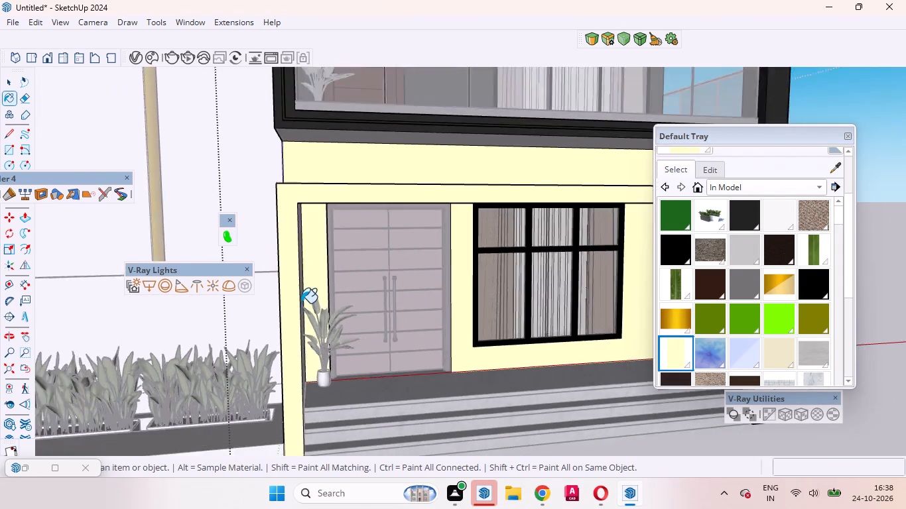
{"action": "scroll", "coordinate": [301, 303], "scroll_direction": "down", "scroll_amount": 8}
{"action": "scroll", "coordinate": [426, 327], "scroll_direction": "up", "scroll_amount": 2}
{"action": "scroll", "coordinate": [636, 387], "scroll_direction": "up", "scroll_amount": 4}
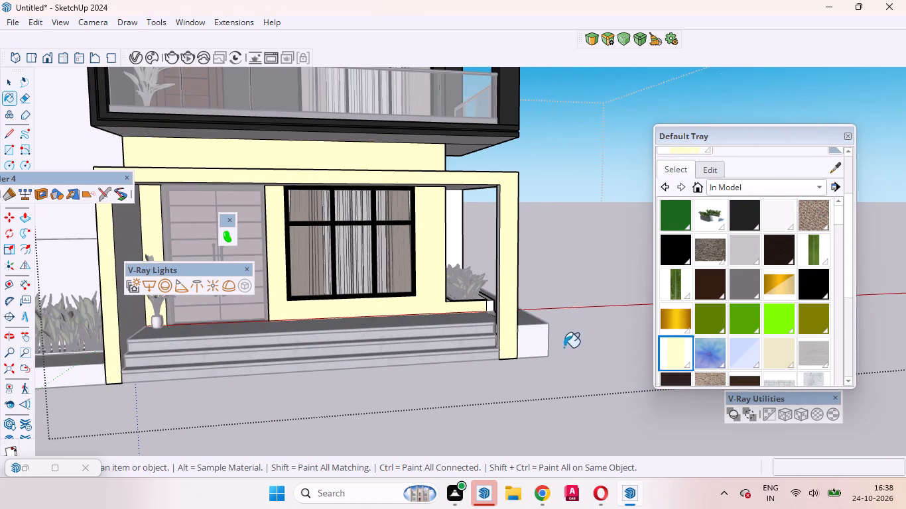
{"action": "left_click", "coordinate": [538, 349]}
{"action": "middle_click_drag", "start_coordinate": [539, 344], "coordinate": [368, 402]}
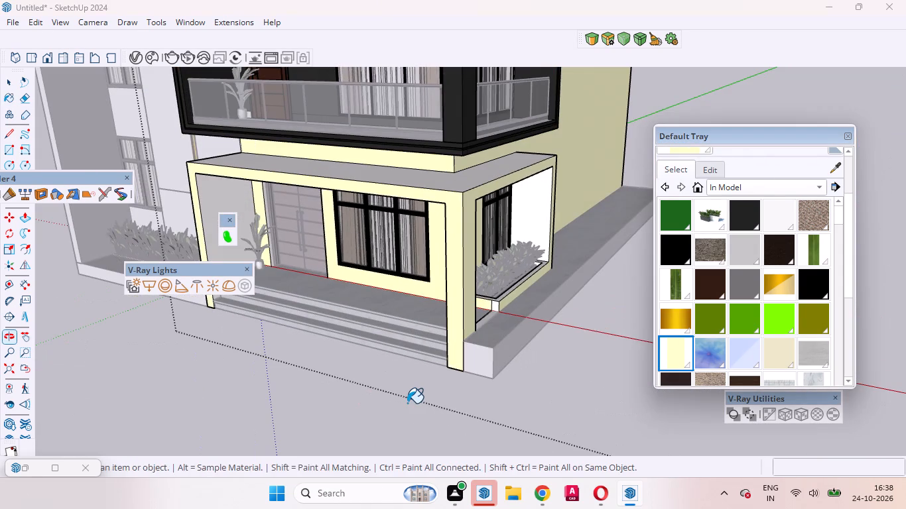
{"action": "key", "text": "space"}
{"action": "double_click", "coordinate": [407, 403]}
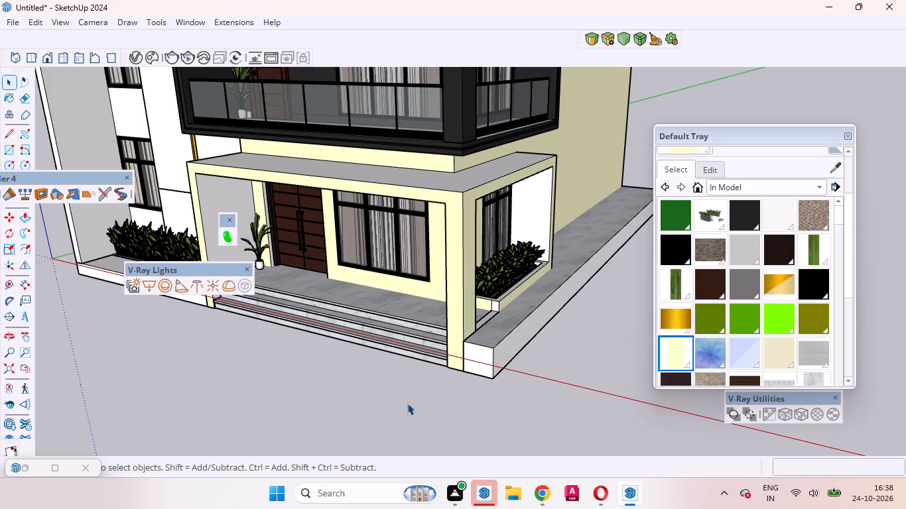
Examine the pale yellow ground floor and the charcoal upper balcony from the front and from below.
{"action": "scroll", "coordinate": [435, 402], "scroll_direction": "down", "scroll_amount": 4}
{"action": "middle_click_drag", "start_coordinate": [521, 404], "coordinate": [564, 317]}
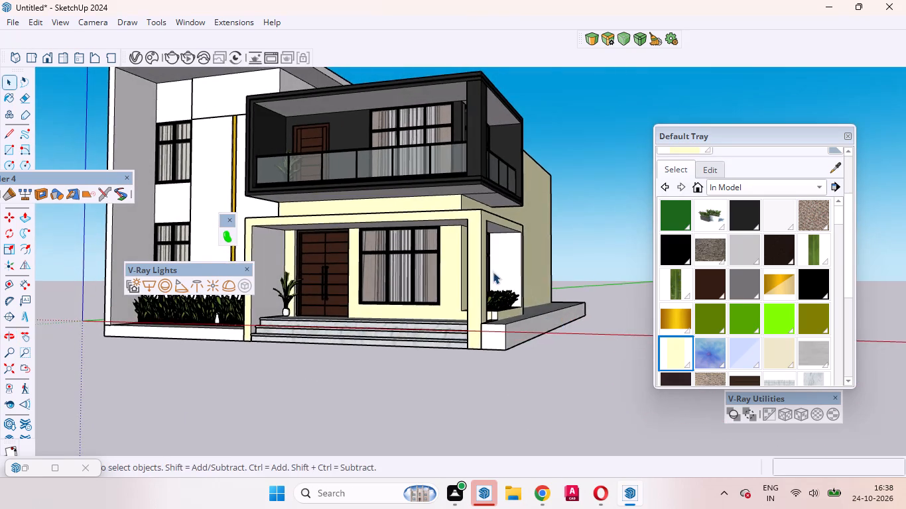
{"action": "scroll", "coordinate": [419, 260], "scroll_direction": "up", "scroll_amount": 4}
{"action": "middle_click_drag", "start_coordinate": [424, 253], "coordinate": [442, 199]}
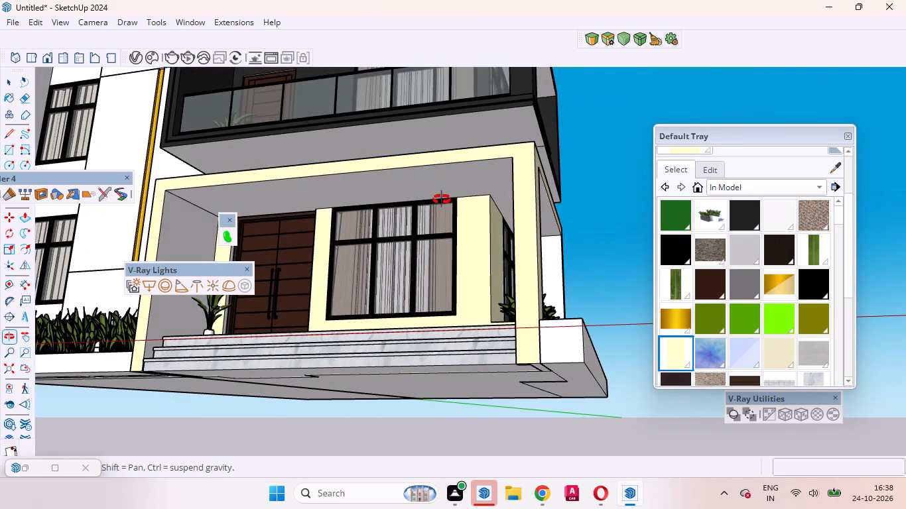
{"action": "middle_click_drag", "start_coordinate": [442, 199], "coordinate": [449, 247]}
{"action": "scroll", "coordinate": [425, 363], "scroll_direction": "down", "scroll_amount": 9}
{"action": "scroll", "coordinate": [388, 221], "scroll_direction": "up", "scroll_amount": 5}
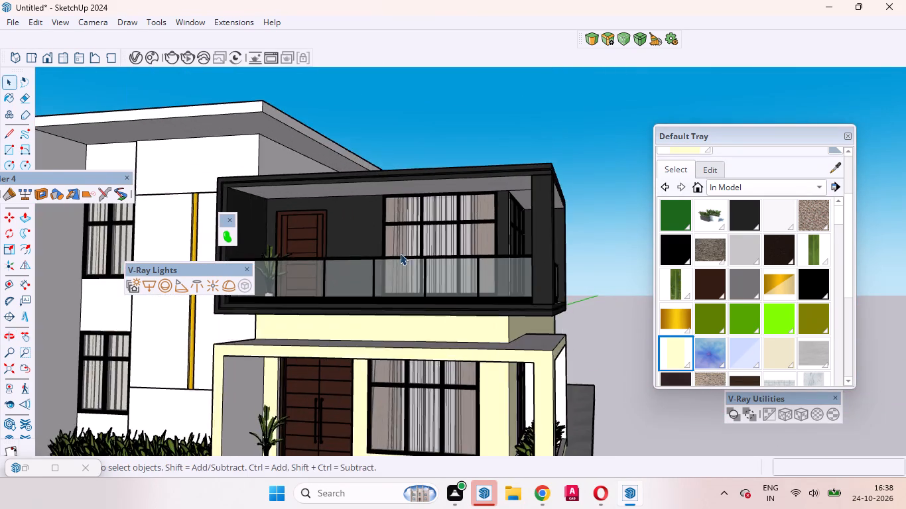
{"action": "middle_click_drag", "start_coordinate": [401, 250], "coordinate": [367, 189]}
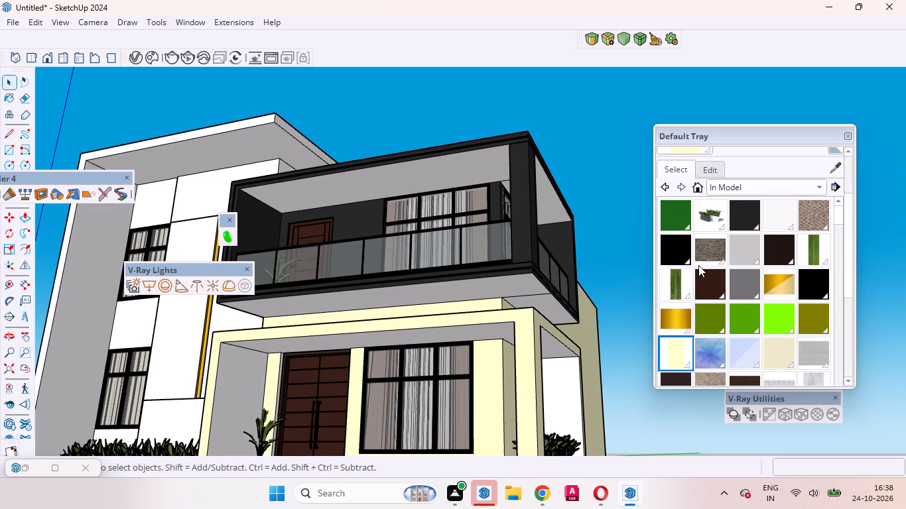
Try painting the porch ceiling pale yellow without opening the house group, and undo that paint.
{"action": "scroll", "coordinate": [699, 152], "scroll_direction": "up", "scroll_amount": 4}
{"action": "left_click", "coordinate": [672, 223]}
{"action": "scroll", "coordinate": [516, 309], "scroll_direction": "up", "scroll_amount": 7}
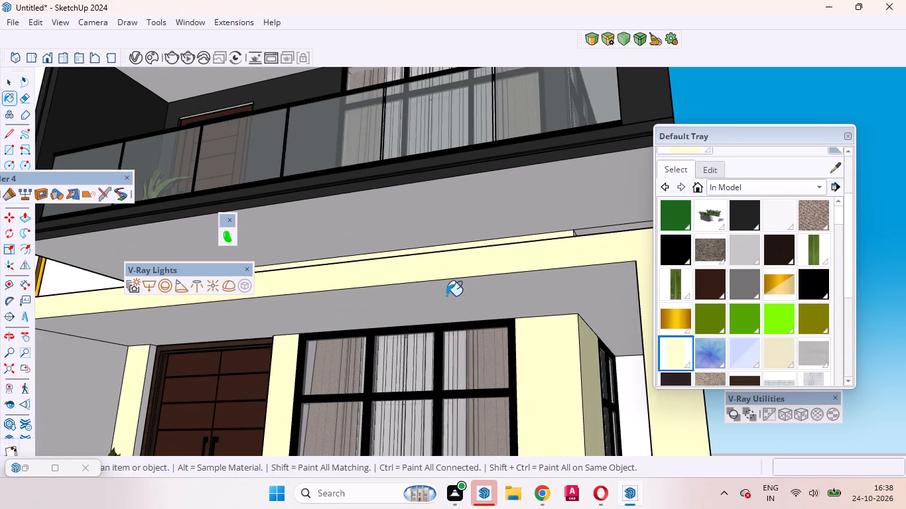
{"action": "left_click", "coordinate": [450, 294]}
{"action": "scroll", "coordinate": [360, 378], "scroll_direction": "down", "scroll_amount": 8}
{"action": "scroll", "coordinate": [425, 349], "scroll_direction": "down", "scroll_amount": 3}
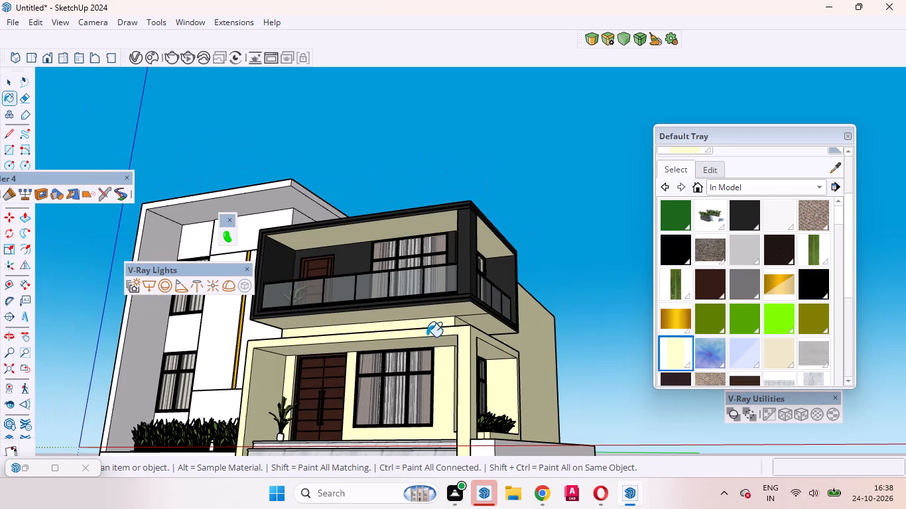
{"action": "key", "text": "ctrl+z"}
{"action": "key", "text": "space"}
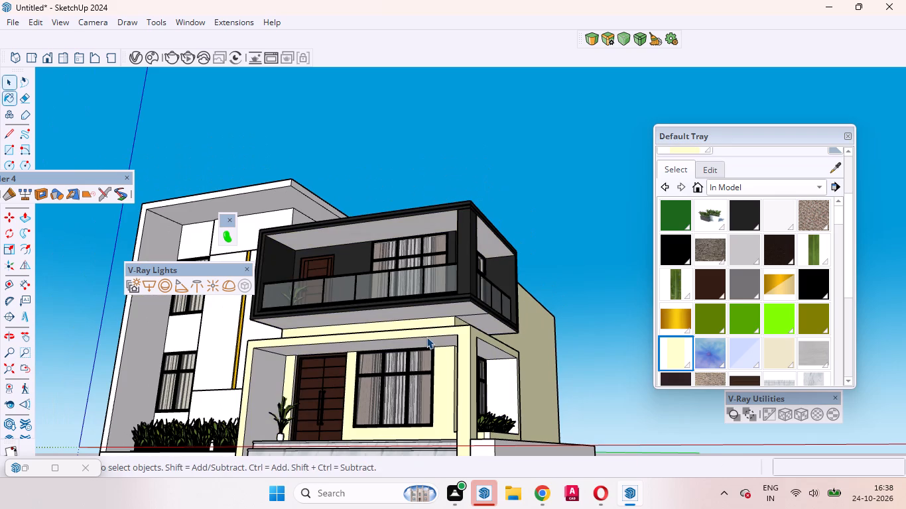
Open the house group and paint the porch ceiling face with the pale yellow material.
{"action": "scroll", "coordinate": [428, 339], "scroll_direction": "up", "scroll_amount": 9}
{"action": "left_click", "coordinate": [440, 346]}
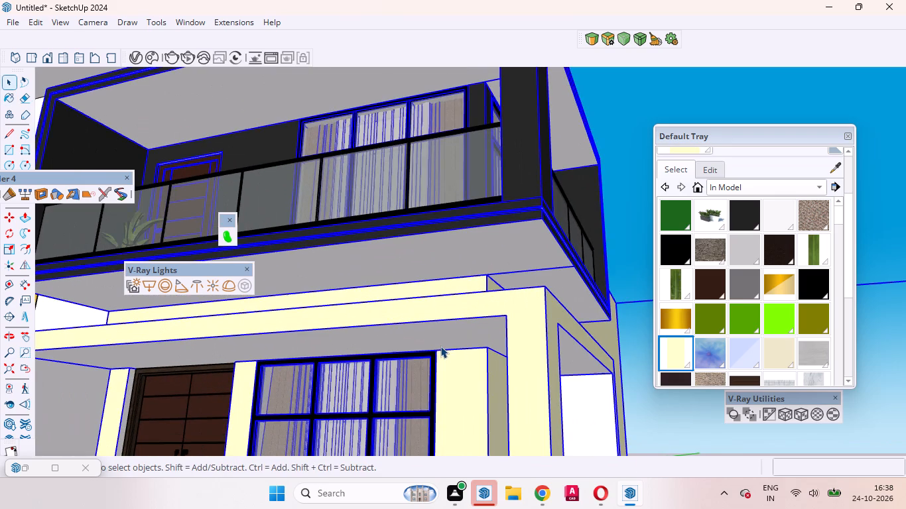
{"action": "triple_click", "coordinate": [440, 345]}
{"action": "left_click", "coordinate": [487, 339]}
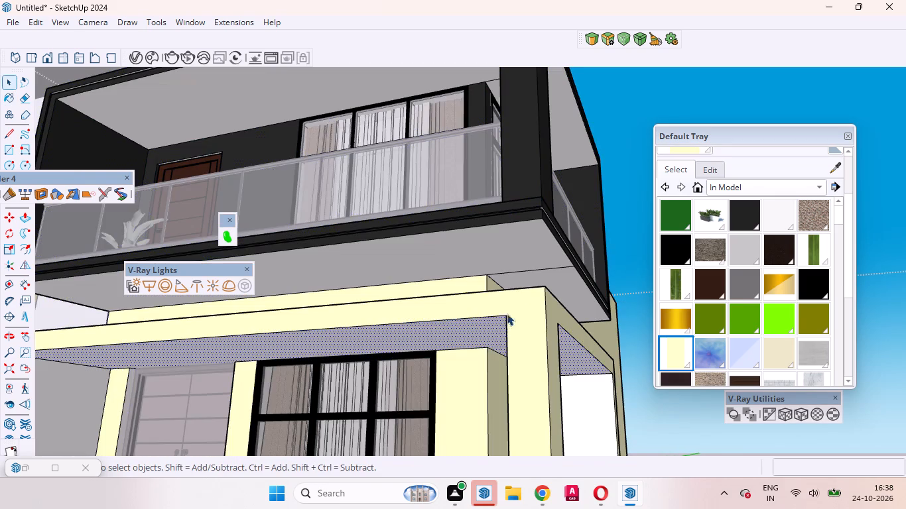
{"action": "scroll", "coordinate": [761, 176], "scroll_direction": "up", "scroll_amount": 4}
{"action": "left_click", "coordinate": [691, 211]}
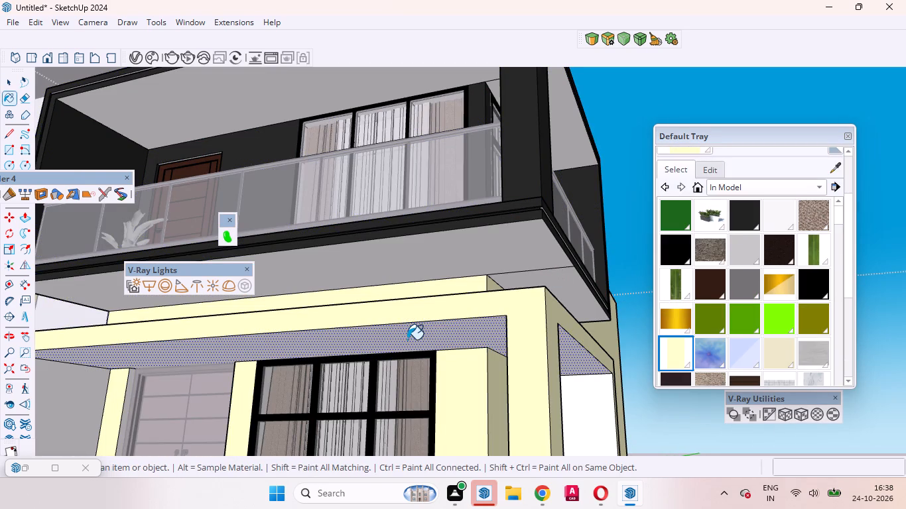
{"action": "left_click", "coordinate": [407, 341]}
Paint the inner face of the porch's end wall near the entrance door pale yellow and close the house group.
{"action": "scroll", "coordinate": [575, 248], "scroll_direction": "down", "scroll_amount": 9}
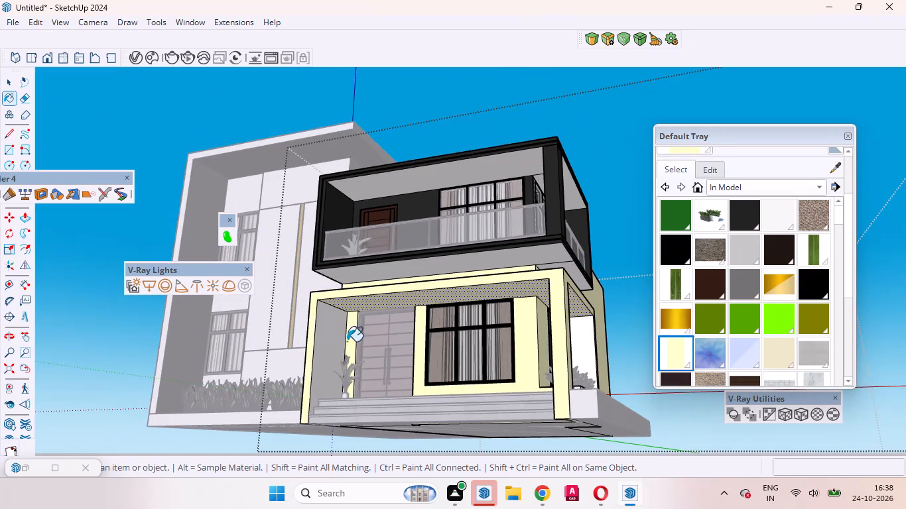
{"action": "scroll", "coordinate": [314, 341], "scroll_direction": "up", "scroll_amount": 4}
{"action": "left_click", "coordinate": [335, 347]}
{"action": "middle_click_drag", "start_coordinate": [340, 337], "coordinate": [389, 451]}
{"action": "scroll", "coordinate": [376, 445], "scroll_direction": "up", "scroll_amount": 1}
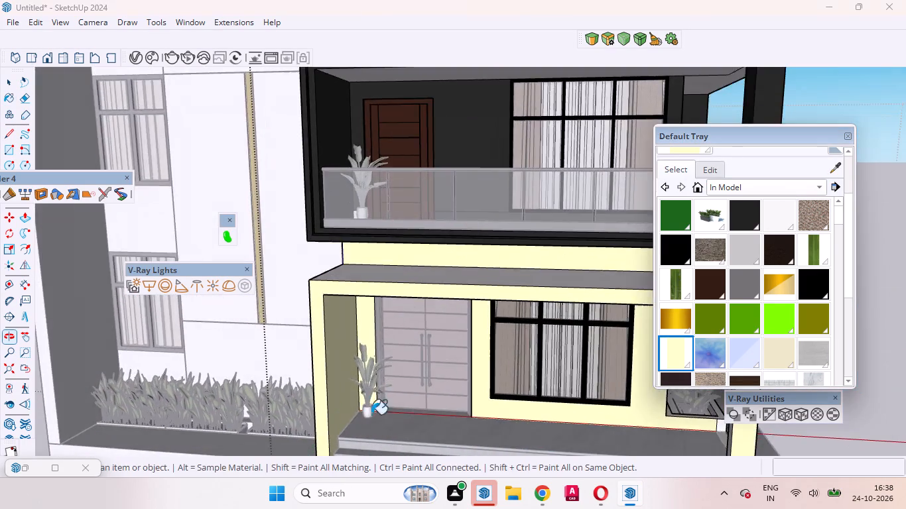
{"action": "scroll", "coordinate": [371, 390], "scroll_direction": "down", "scroll_amount": 9}
{"action": "scroll", "coordinate": [562, 442], "scroll_direction": "up", "scroll_amount": 2}
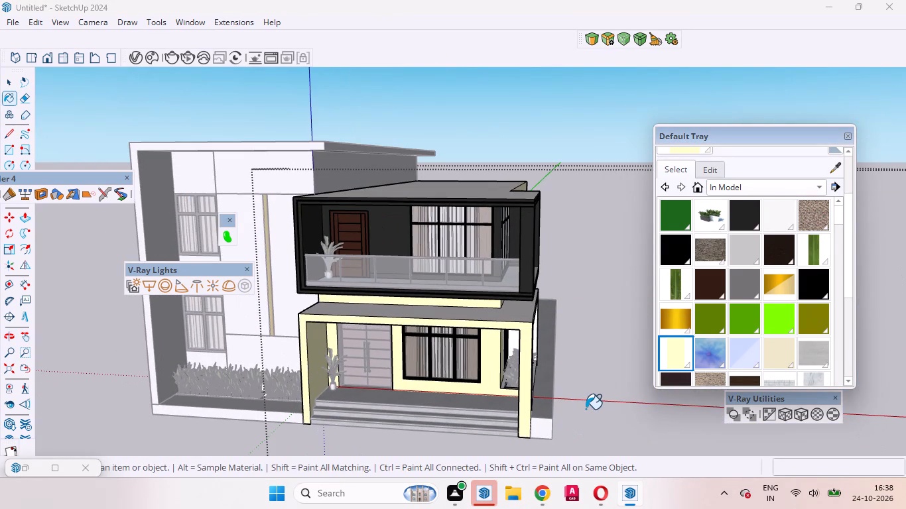
{"action": "key", "text": "space"}
{"action": "double_click", "coordinate": [585, 408]}
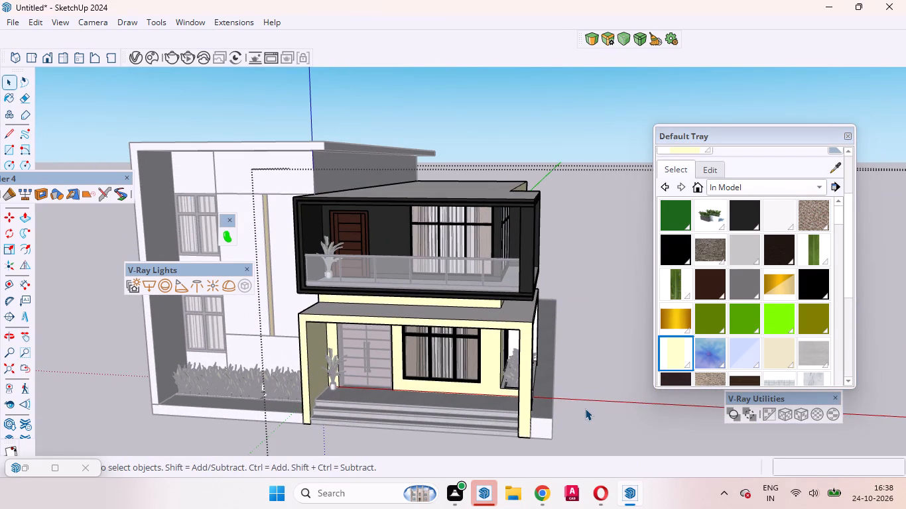
{"action": "left_click", "coordinate": [629, 327]}
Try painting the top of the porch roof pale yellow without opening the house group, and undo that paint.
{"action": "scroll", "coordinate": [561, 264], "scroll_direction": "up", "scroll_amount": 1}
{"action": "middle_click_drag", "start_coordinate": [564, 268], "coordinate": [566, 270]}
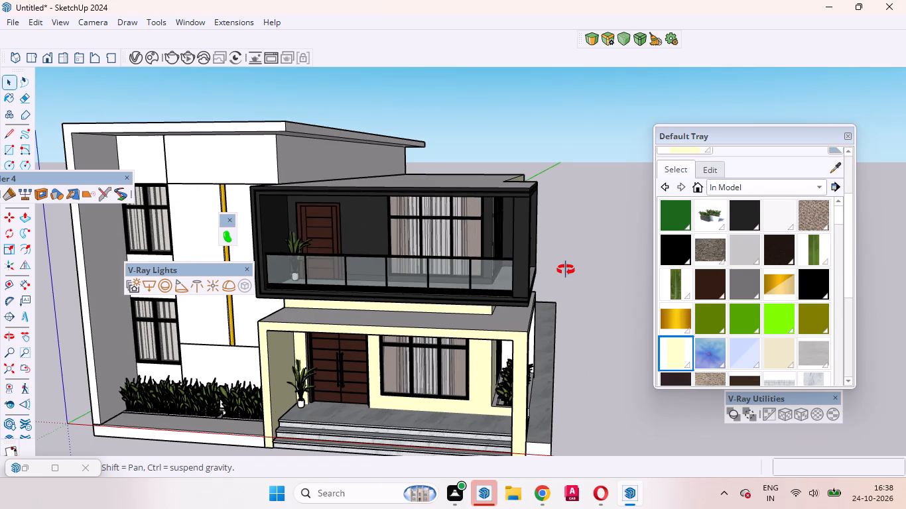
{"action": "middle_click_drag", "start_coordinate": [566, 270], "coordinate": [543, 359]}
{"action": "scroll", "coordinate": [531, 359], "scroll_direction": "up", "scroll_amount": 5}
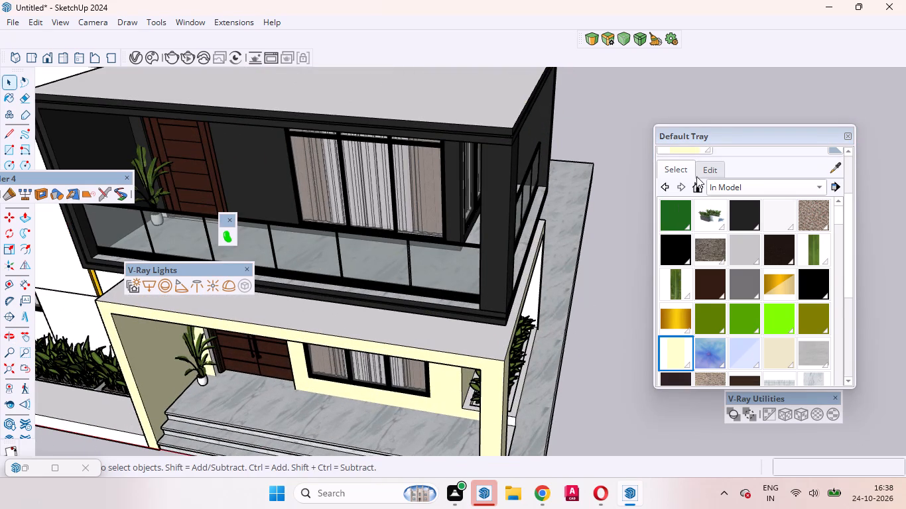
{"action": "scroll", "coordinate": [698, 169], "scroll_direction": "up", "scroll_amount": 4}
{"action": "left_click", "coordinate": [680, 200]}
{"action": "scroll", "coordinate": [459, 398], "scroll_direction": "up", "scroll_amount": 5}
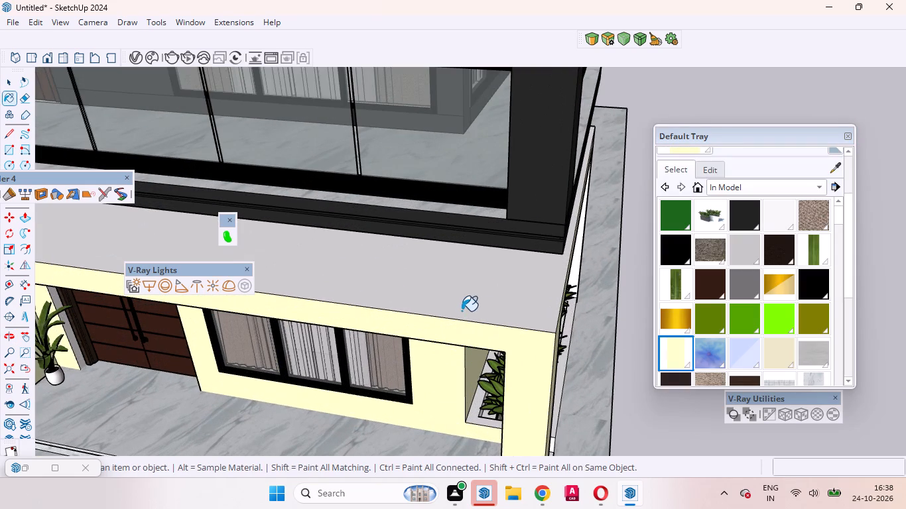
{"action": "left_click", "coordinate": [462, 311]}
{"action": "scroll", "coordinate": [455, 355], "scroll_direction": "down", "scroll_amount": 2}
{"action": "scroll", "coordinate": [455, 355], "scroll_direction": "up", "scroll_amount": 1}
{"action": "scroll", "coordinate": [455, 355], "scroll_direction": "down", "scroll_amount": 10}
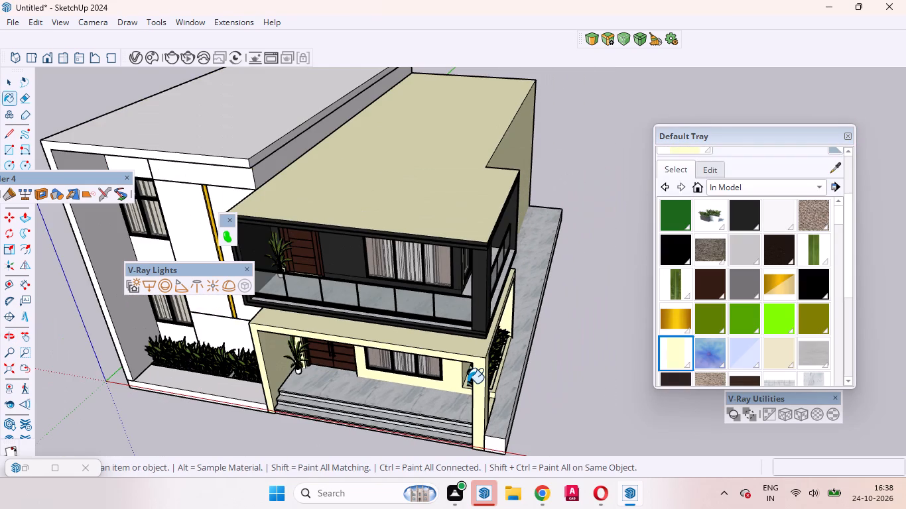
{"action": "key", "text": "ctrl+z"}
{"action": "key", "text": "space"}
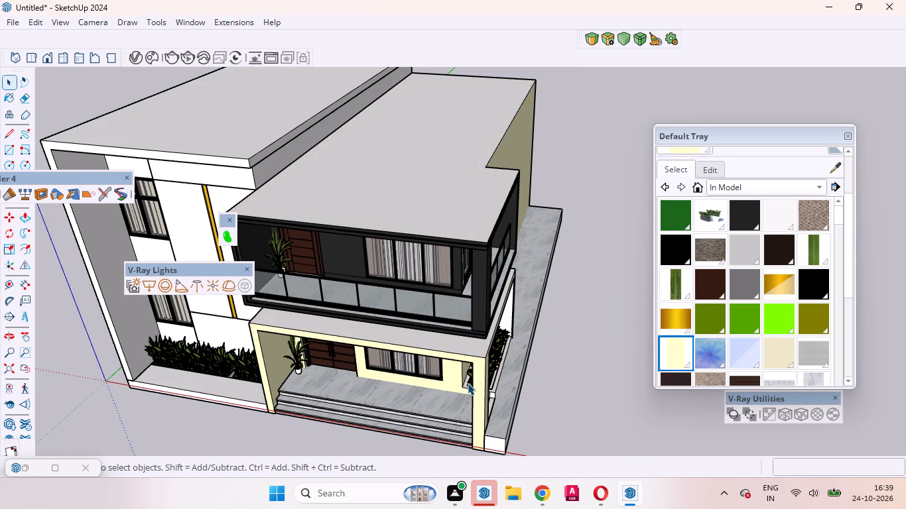
Open the house group and paint the top face of the porch roof with the pale yellow material.
{"action": "scroll", "coordinate": [466, 345], "scroll_direction": "up", "scroll_amount": 5}
{"action": "left_click", "coordinate": [464, 341]}
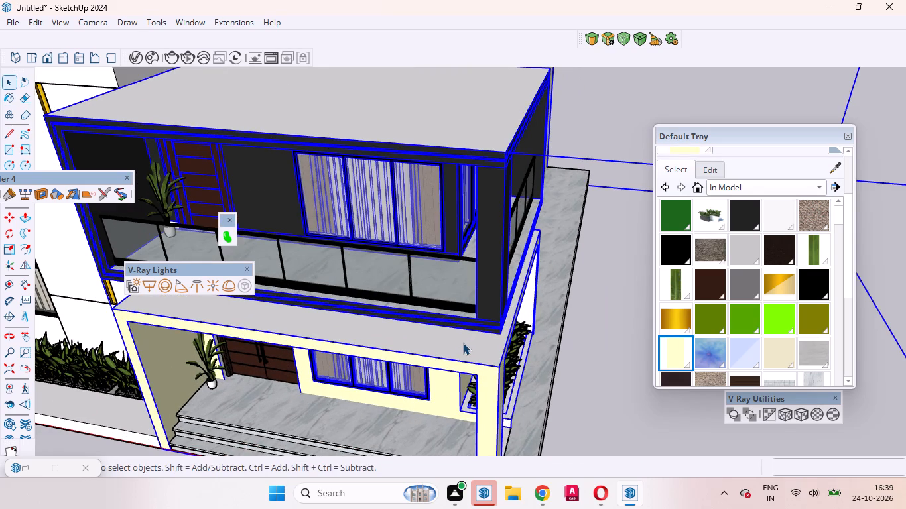
{"action": "left_click", "coordinate": [463, 343]}
{"action": "left_click", "coordinate": [460, 349]}
{"action": "triple_click", "coordinate": [456, 350]}
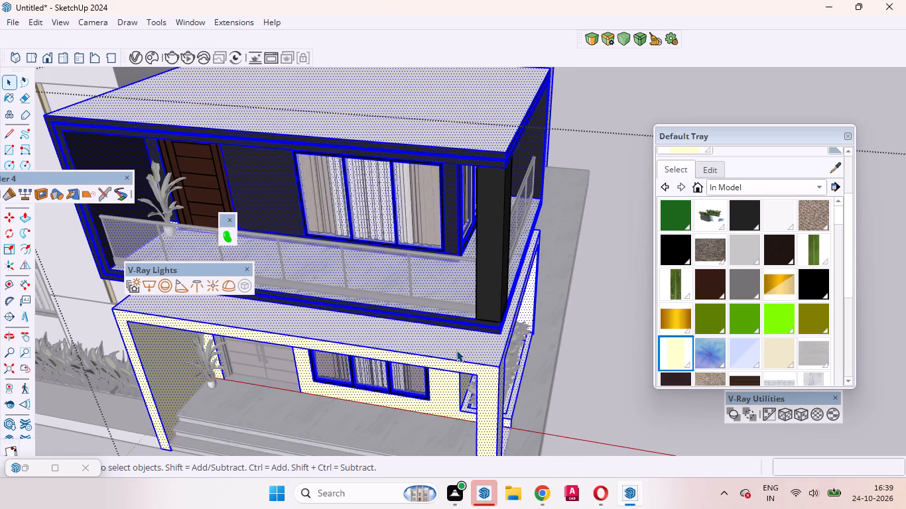
{"action": "left_click", "coordinate": [456, 350]}
{"action": "left_click", "coordinate": [484, 344]}
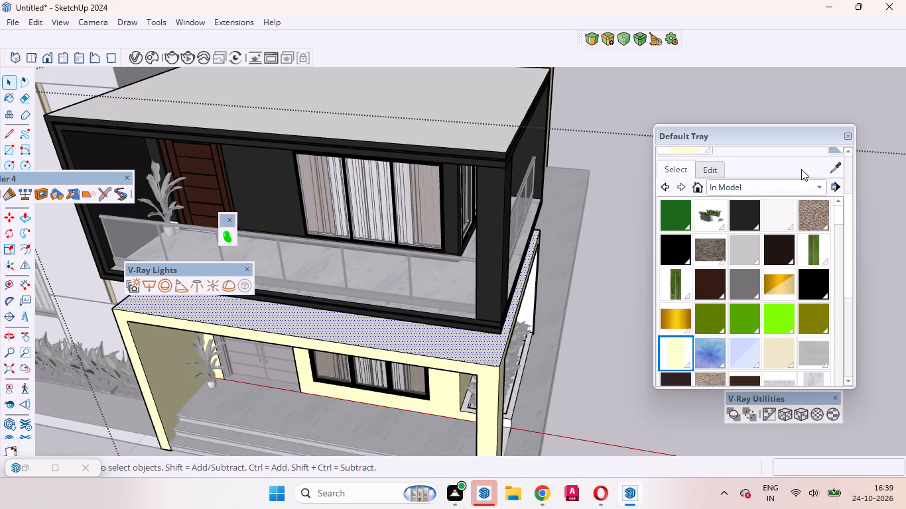
{"action": "scroll", "coordinate": [722, 174], "scroll_direction": "up", "scroll_amount": 4}
{"action": "left_click", "coordinate": [690, 205]}
{"action": "scroll", "coordinate": [384, 328], "scroll_direction": "up", "scroll_amount": 5}
{"action": "left_click", "coordinate": [399, 339]}
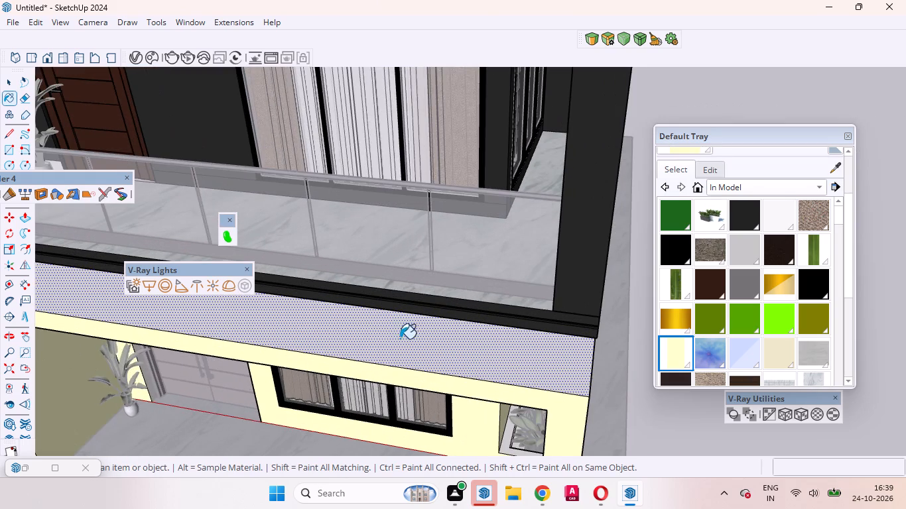
{"action": "scroll", "coordinate": [427, 369], "scroll_direction": "down", "scroll_amount": 16}
{"action": "middle_click_drag", "start_coordinate": [464, 374], "coordinate": [489, 256]}
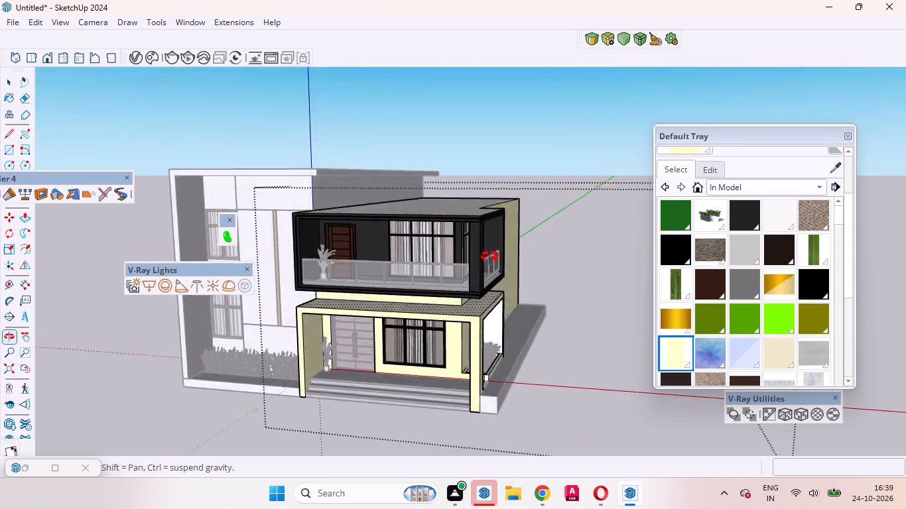
{"action": "middle_click_drag", "start_coordinate": [489, 256], "coordinate": [436, 333]}
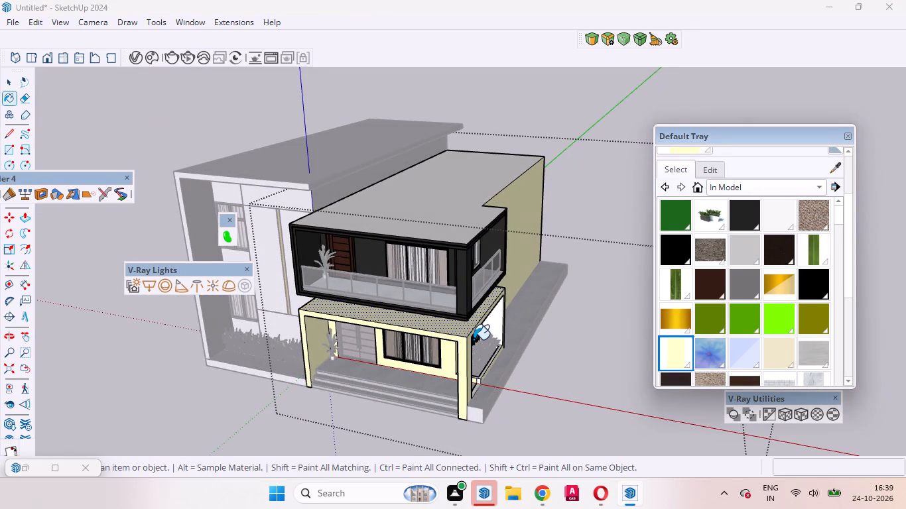
{"action": "key", "text": "space"}
{"action": "left_click", "coordinate": [591, 386]}
{"action": "scroll", "coordinate": [416, 321], "scroll_direction": "up", "scroll_amount": 1}
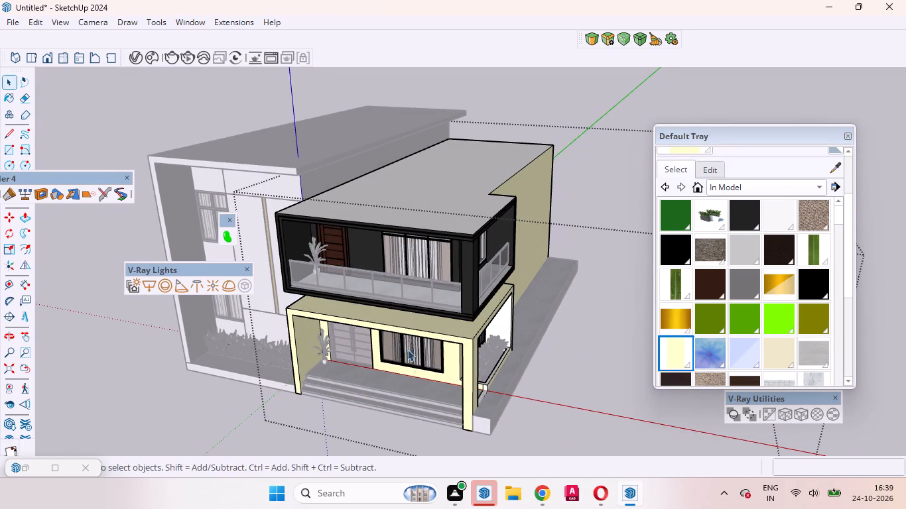
{"action": "left_click", "coordinate": [589, 429]}
{"action": "left_click_drag", "start_coordinate": [585, 425], "coordinate": [578, 425]}
Sample the charcoal material from the upper balcony and paint the balcony's ceiling face with it.
{"action": "scroll", "coordinate": [452, 243], "scroll_direction": "up", "scroll_amount": 4}
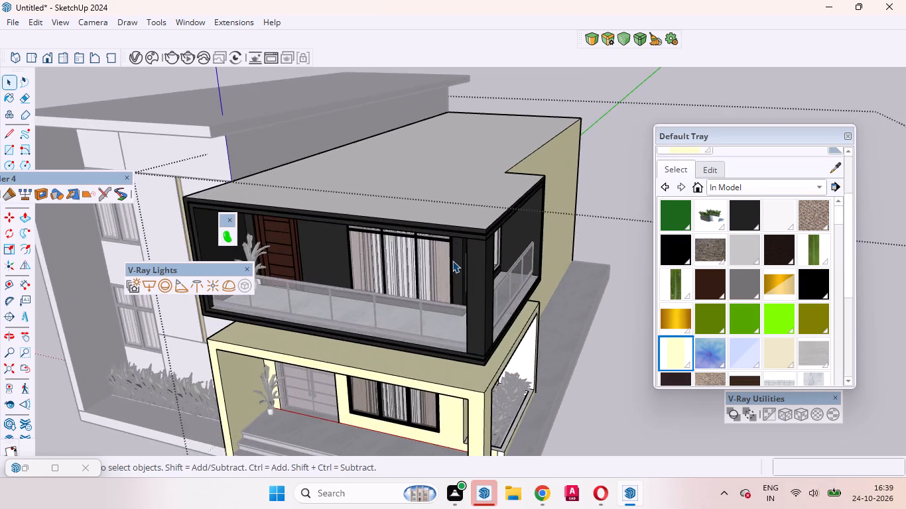
{"action": "middle_click_drag", "start_coordinate": [454, 245], "coordinate": [466, 89]}
{"action": "scroll", "coordinate": [395, 158], "scroll_direction": "up", "scroll_amount": 4}
{"action": "left_click", "coordinate": [396, 162]}
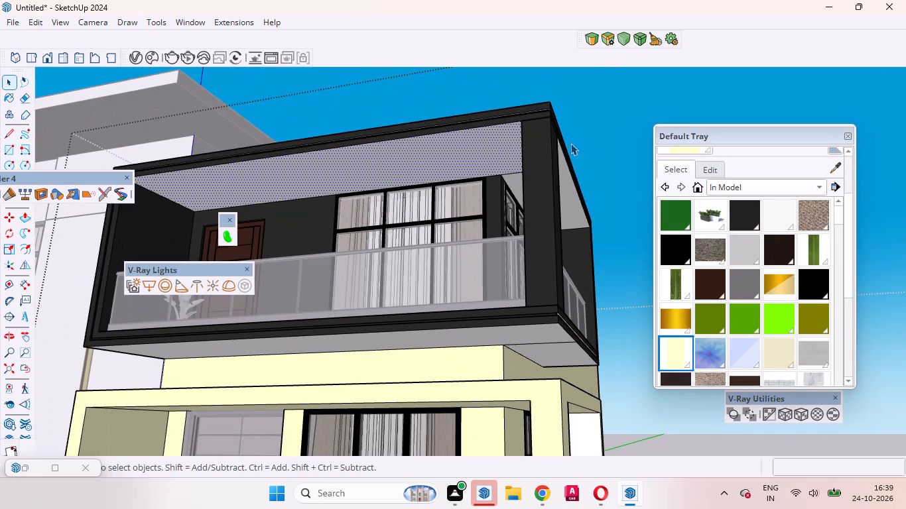
{"action": "left_click", "coordinate": [840, 165]}
{"action": "left_click", "coordinate": [546, 241]}
{"action": "scroll", "coordinate": [409, 185], "scroll_direction": "up", "scroll_amount": 5}
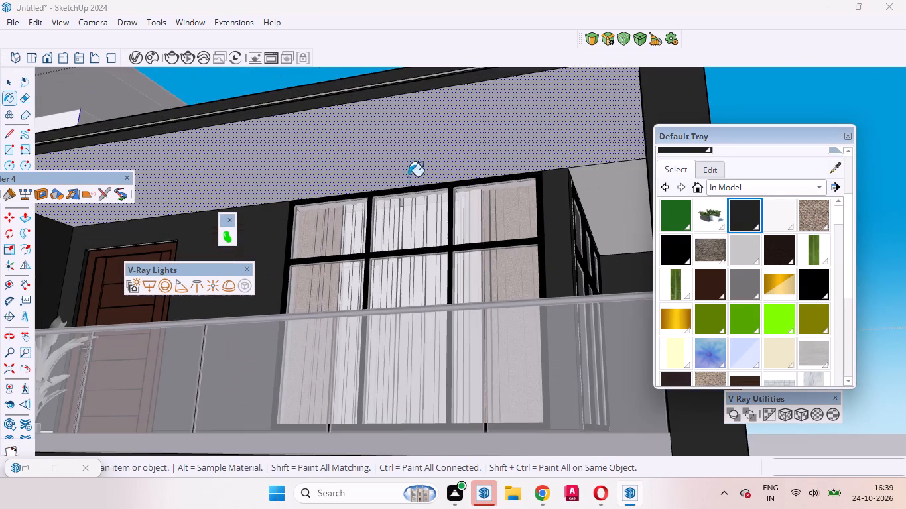
{"action": "left_click", "coordinate": [413, 133]}
{"action": "scroll", "coordinate": [296, 227], "scroll_direction": "down", "scroll_amount": 9}
Paint the underside of the projecting balcony and its side ceiling face charcoal, and close the house group.
{"action": "scroll", "coordinate": [398, 310], "scroll_direction": "up", "scroll_amount": 8}
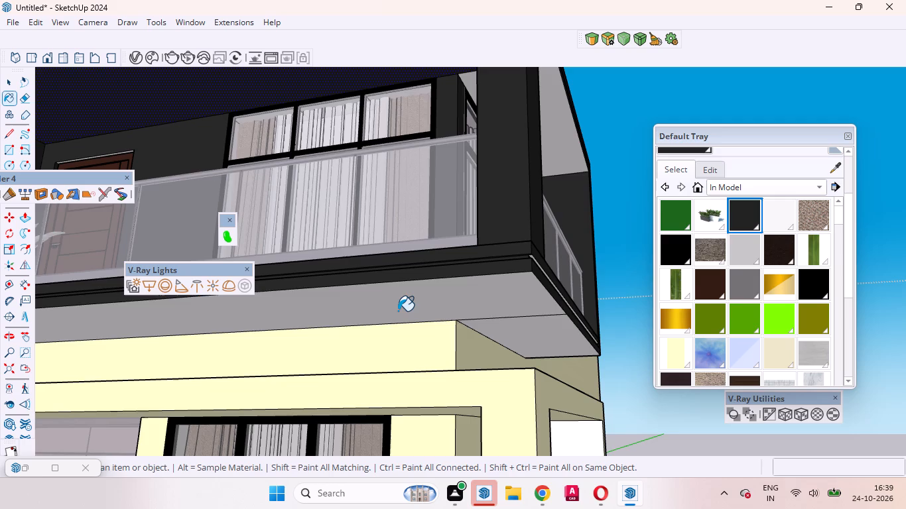
{"action": "left_click", "coordinate": [398, 311]}
{"action": "scroll", "coordinate": [397, 317], "scroll_direction": "down", "scroll_amount": 4}
{"action": "scroll", "coordinate": [461, 353], "scroll_direction": "up", "scroll_amount": 3}
{"action": "left_click", "coordinate": [509, 325]}
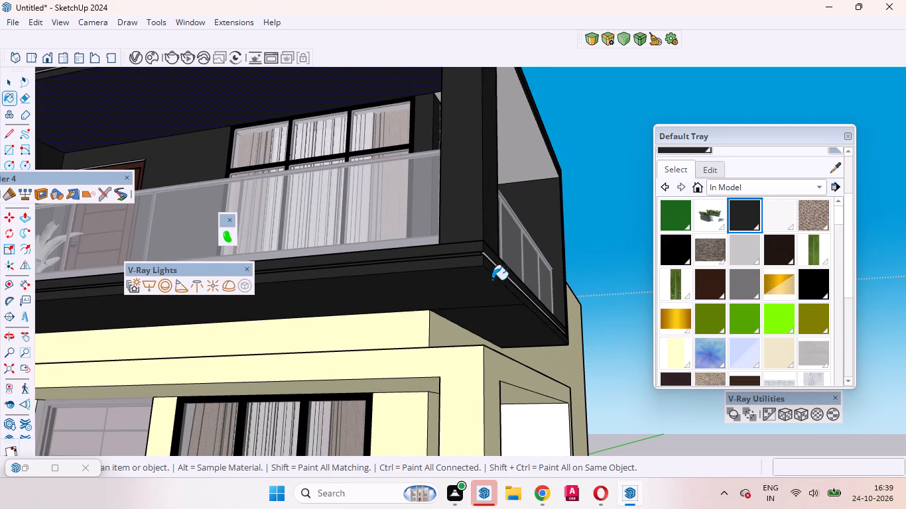
{"action": "left_click", "coordinate": [528, 139]}
{"action": "scroll", "coordinate": [508, 144], "scroll_direction": "up", "scroll_amount": 1}
{"action": "middle_click_drag", "start_coordinate": [509, 147], "coordinate": [614, 387]}
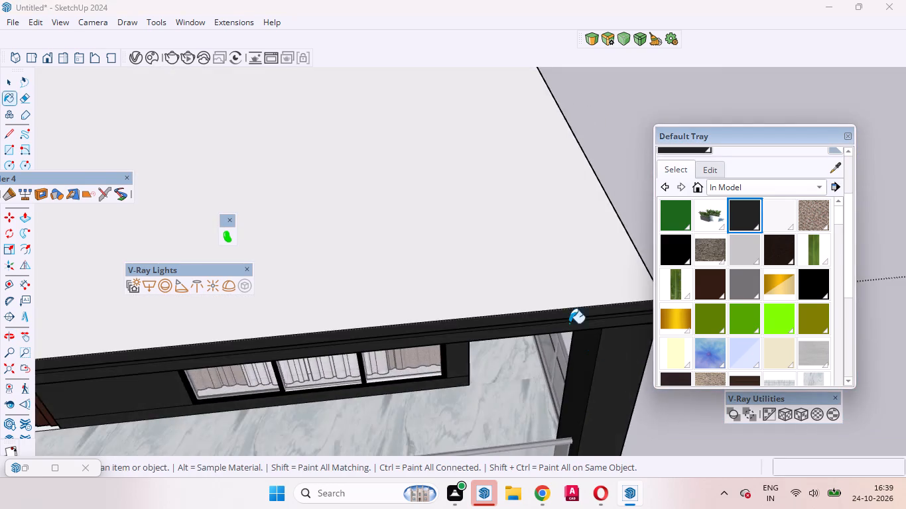
{"action": "scroll", "coordinate": [569, 323], "scroll_direction": "down", "scroll_amount": 20}
{"action": "key", "text": "space"}
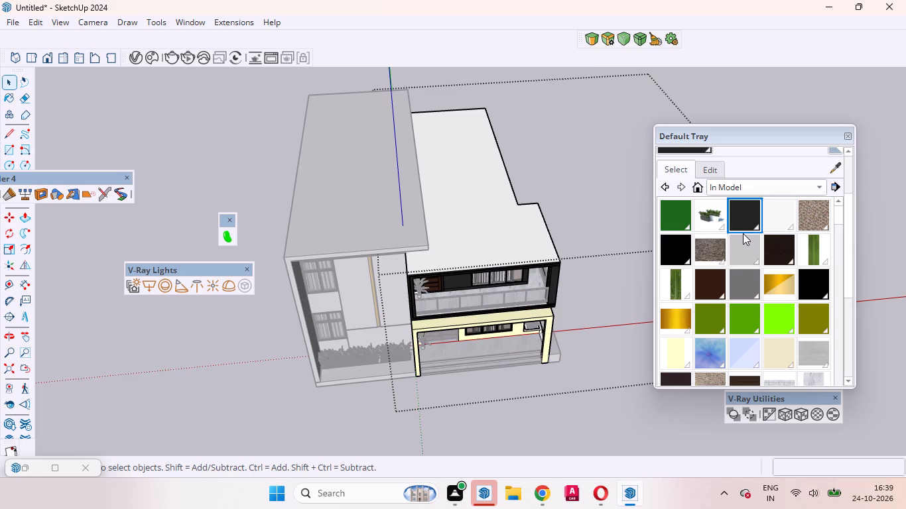
{"action": "scroll", "coordinate": [436, 262], "scroll_direction": "down", "scroll_amount": 7}
{"action": "middle_click_drag", "start_coordinate": [444, 280], "coordinate": [401, 198]}
{"action": "scroll", "coordinate": [409, 198], "scroll_direction": "up", "scroll_amount": 1}
{"action": "double_click", "coordinate": [524, 309]}
{"action": "left_click", "coordinate": [606, 292]}
{"action": "left_click", "coordinate": [582, 262]}
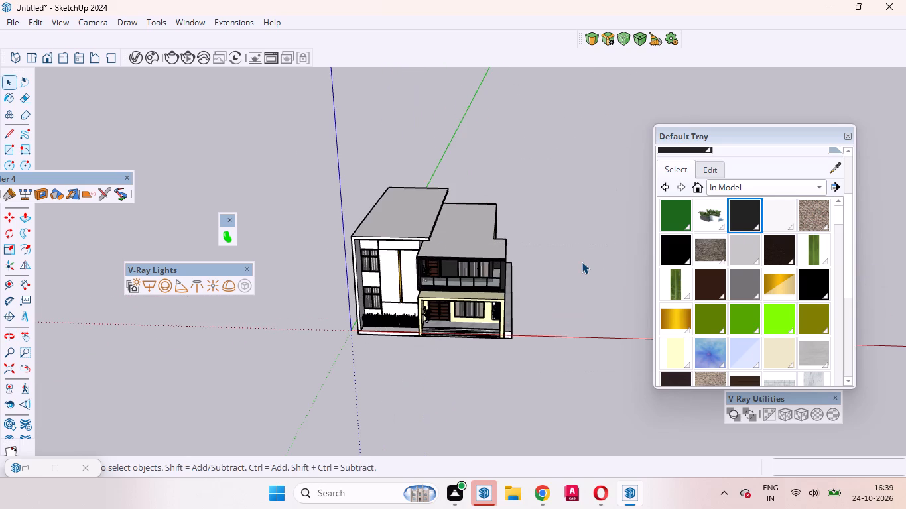
Examine the charcoal balcony and the pale yellow porch from the front and around the side corner.
{"action": "scroll", "coordinate": [582, 263], "scroll_direction": "up", "scroll_amount": 5}
{"action": "scroll", "coordinate": [291, 237], "scroll_direction": "up", "scroll_amount": 1}
{"action": "middle_click_drag", "start_coordinate": [291, 236], "coordinate": [334, 166]}
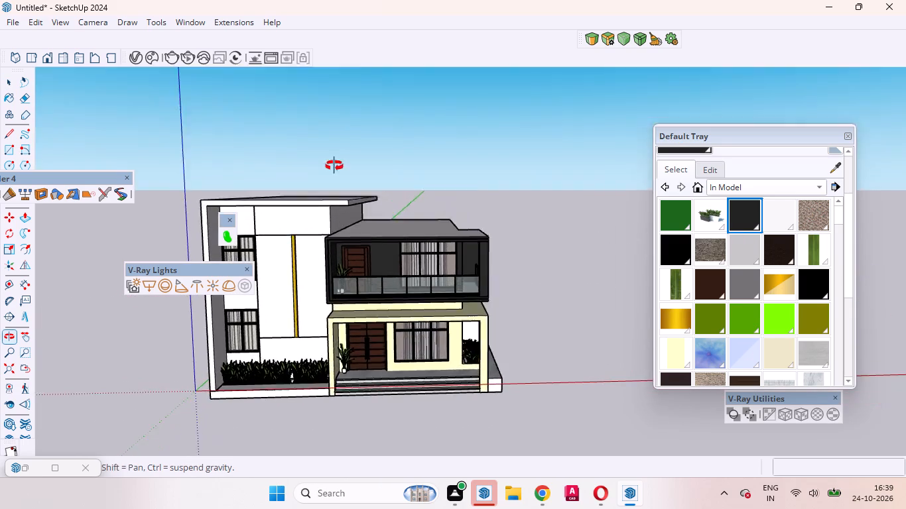
{"action": "middle_click_drag", "start_coordinate": [334, 166], "coordinate": [279, 152]}
{"action": "scroll", "coordinate": [279, 164], "scroll_direction": "up", "scroll_amount": 5}
{"action": "middle_click_drag", "start_coordinate": [545, 310], "coordinate": [532, 310]}
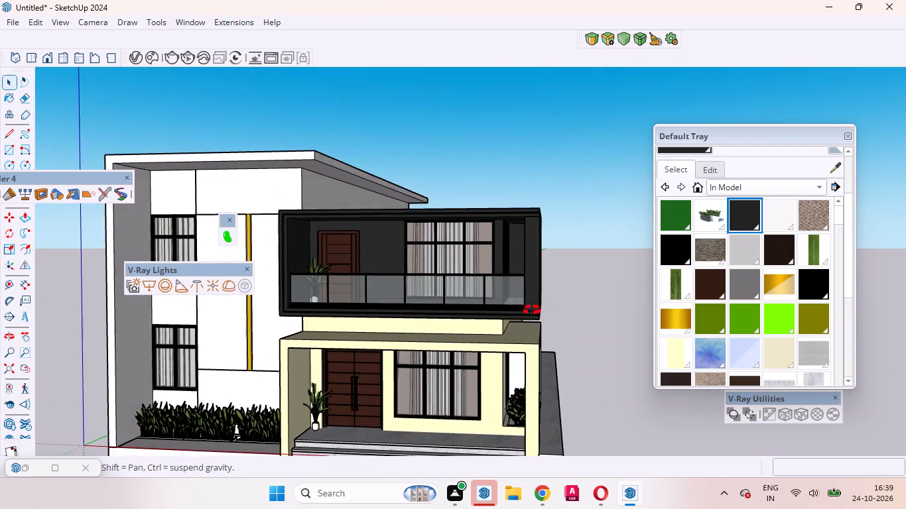
{"action": "middle_click_drag", "start_coordinate": [532, 310], "coordinate": [426, 327]}
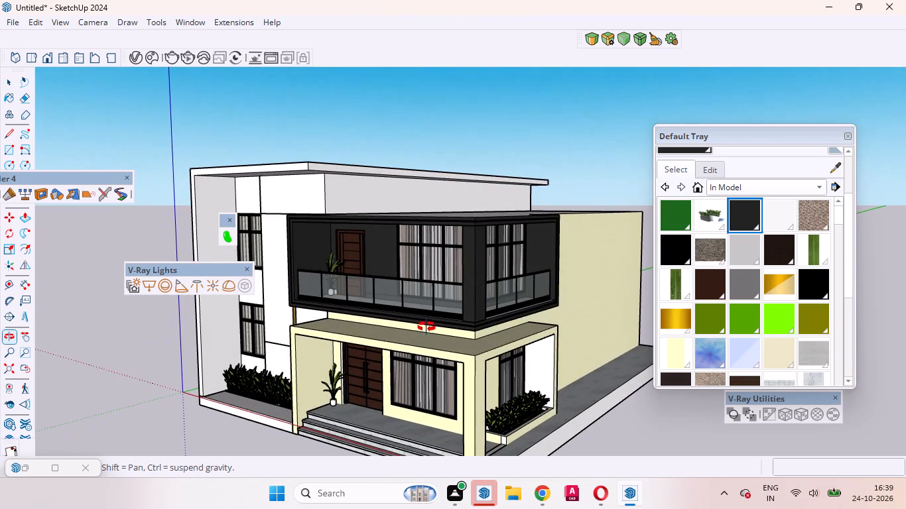
{"action": "middle_click_drag", "start_coordinate": [426, 327], "coordinate": [417, 325]}
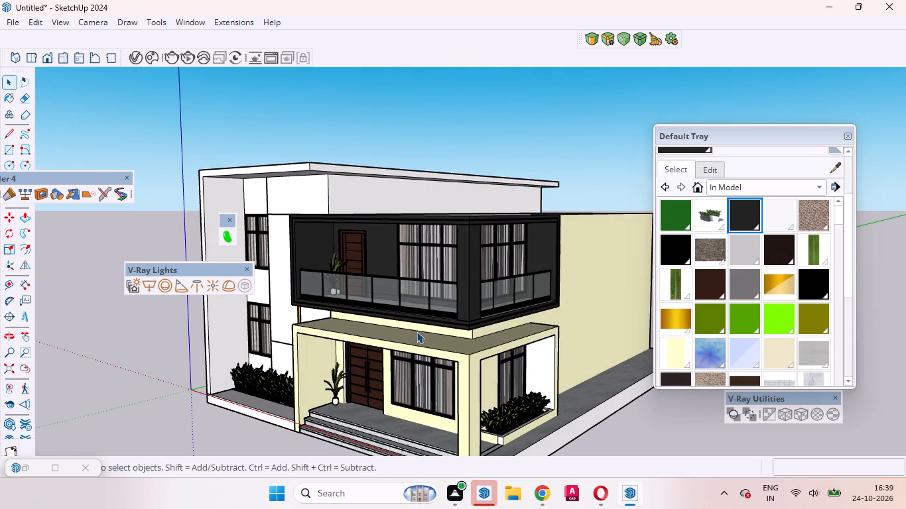
{"action": "scroll", "coordinate": [426, 312], "scroll_direction": "up", "scroll_amount": 5}
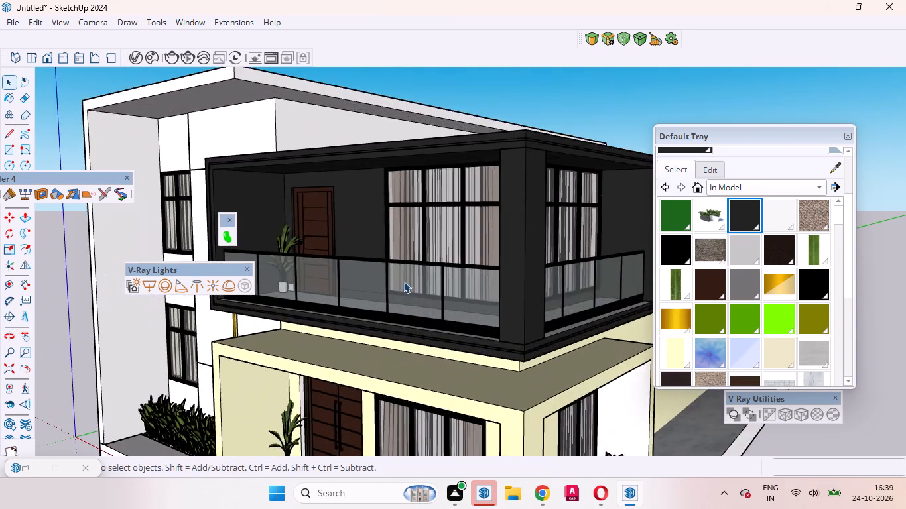
{"action": "scroll", "coordinate": [403, 281], "scroll_direction": "up", "scroll_amount": 6}
{"action": "scroll", "coordinate": [419, 287], "scroll_direction": "down", "scroll_amount": 10}
{"action": "scroll", "coordinate": [439, 271], "scroll_direction": "up", "scroll_amount": 1}
{"action": "middle_click_drag", "start_coordinate": [441, 271], "coordinate": [499, 278]}
{"action": "scroll", "coordinate": [499, 276], "scroll_direction": "down", "scroll_amount": 2}
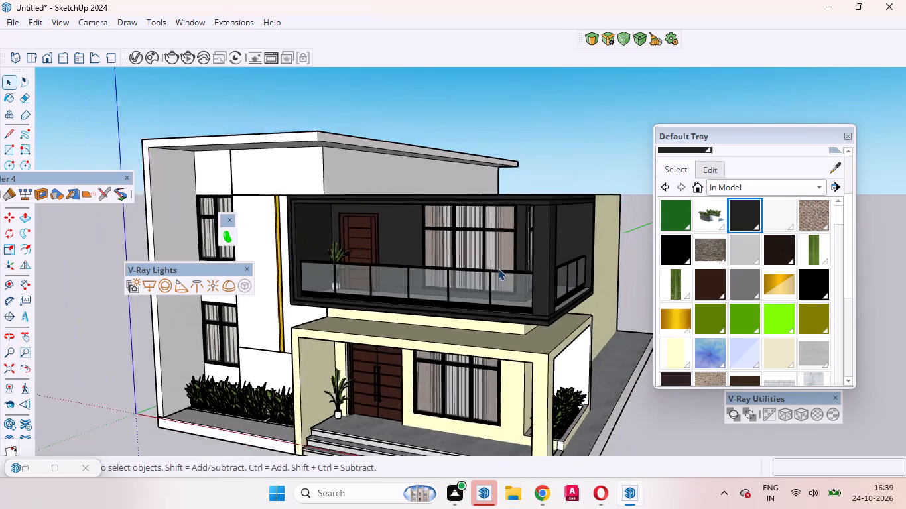
{"action": "scroll", "coordinate": [498, 268], "scroll_direction": "down", "scroll_amount": 6}
{"action": "scroll", "coordinate": [487, 296], "scroll_direction": "up", "scroll_amount": 5}
{"action": "middle_click_drag", "start_coordinate": [480, 343], "coordinate": [305, 409]}
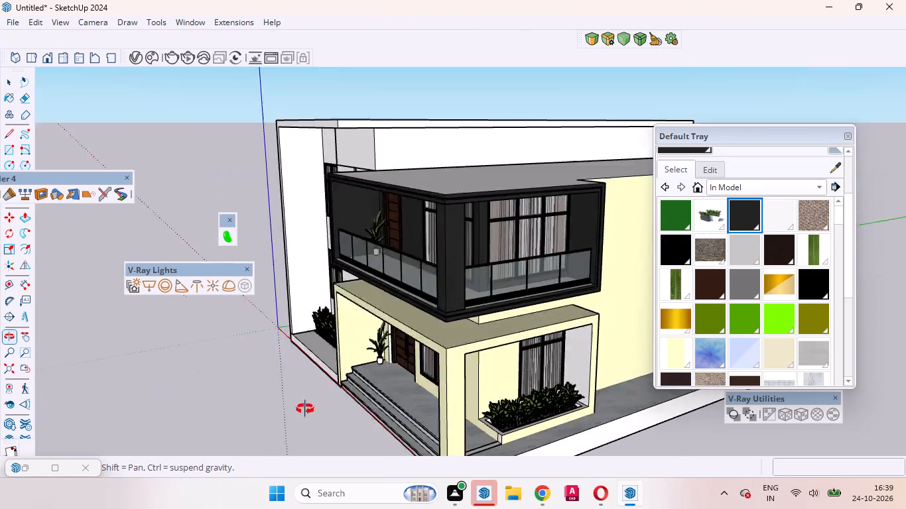
{"action": "middle_click_drag", "start_coordinate": [305, 409], "coordinate": [447, 377]}
{"action": "scroll", "coordinate": [447, 377], "scroll_direction": "up", "scroll_amount": 1}
{"action": "scroll", "coordinate": [474, 332], "scroll_direction": "down", "scroll_amount": 9}
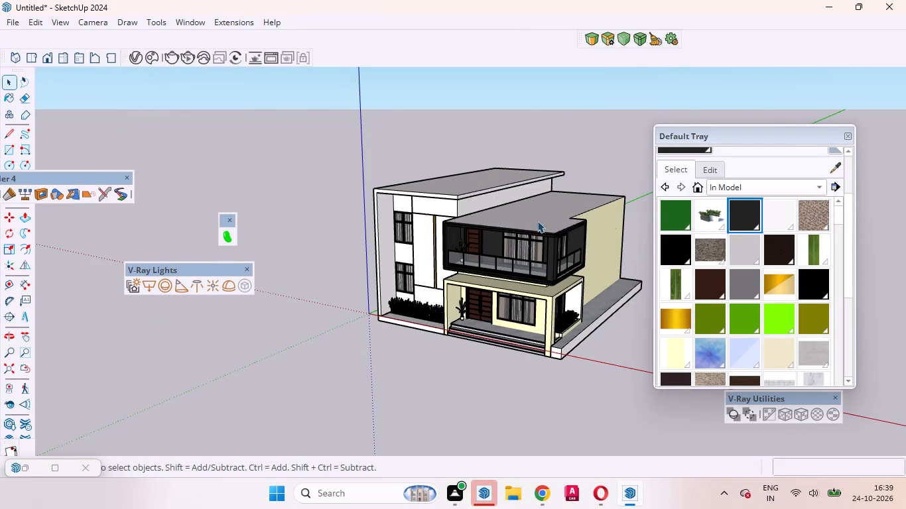
Examine the white wing's upper wall panels and the seam beside the upper window up close.
{"action": "scroll", "coordinate": [340, 217], "scroll_direction": "up", "scroll_amount": 16}
{"action": "middle_click_drag", "start_coordinate": [513, 223], "coordinate": [528, 251]}
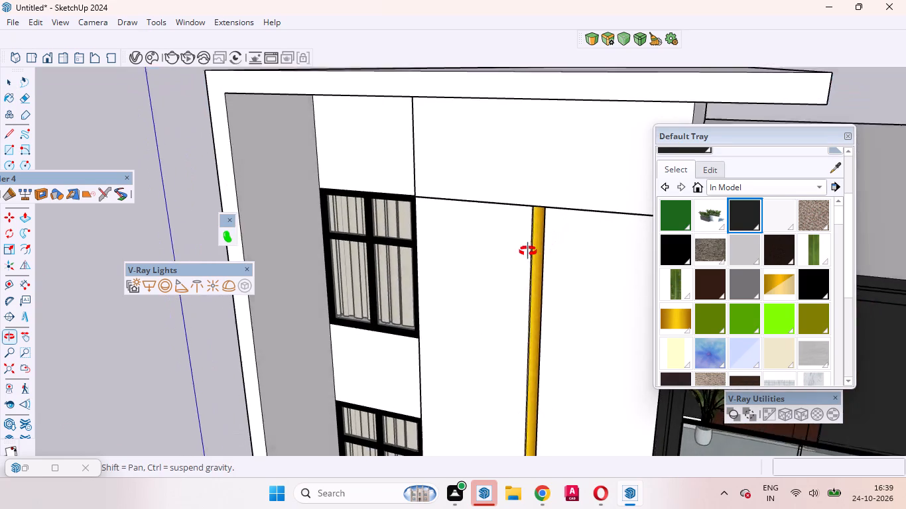
{"action": "middle_click_drag", "start_coordinate": [528, 251], "coordinate": [525, 252]}
{"action": "scroll", "coordinate": [533, 258], "scroll_direction": "down", "scroll_amount": 4}
{"action": "scroll", "coordinate": [499, 199], "scroll_direction": "up", "scroll_amount": 6}
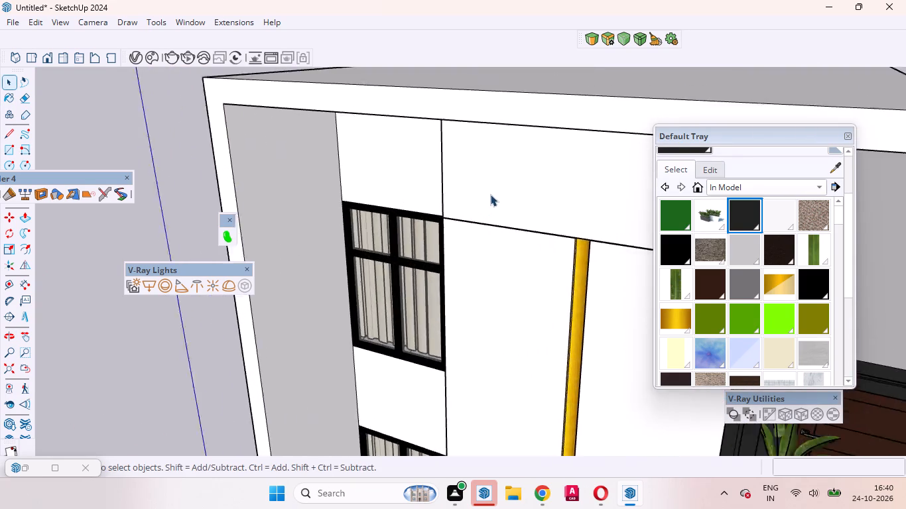
{"action": "scroll", "coordinate": [490, 194], "scroll_direction": "up", "scroll_amount": 20}
{"action": "scroll", "coordinate": [490, 194], "scroll_direction": "up", "scroll_amount": 2}
{"action": "middle_click_drag", "start_coordinate": [480, 247], "coordinate": [560, 258]}
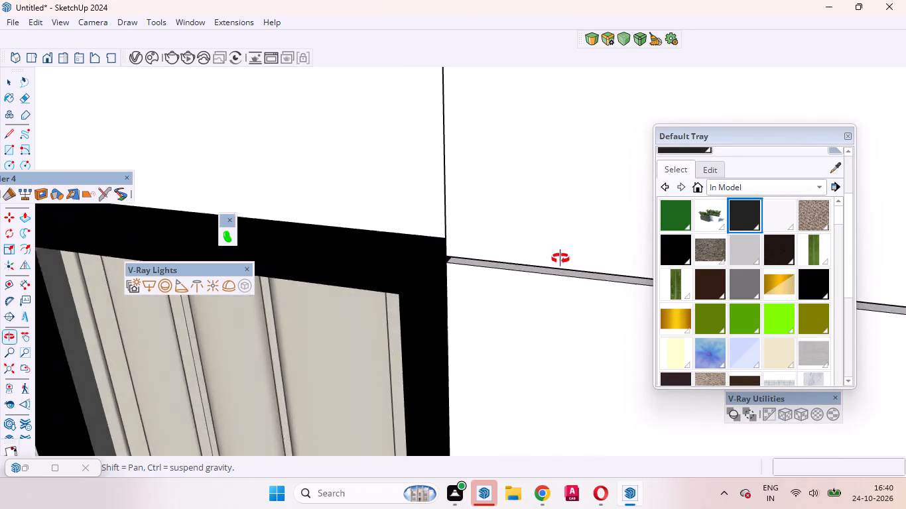
{"action": "middle_click_drag", "start_coordinate": [560, 258], "coordinate": [568, 247]}
{"action": "scroll", "coordinate": [566, 246], "scroll_direction": "down", "scroll_amount": 11}
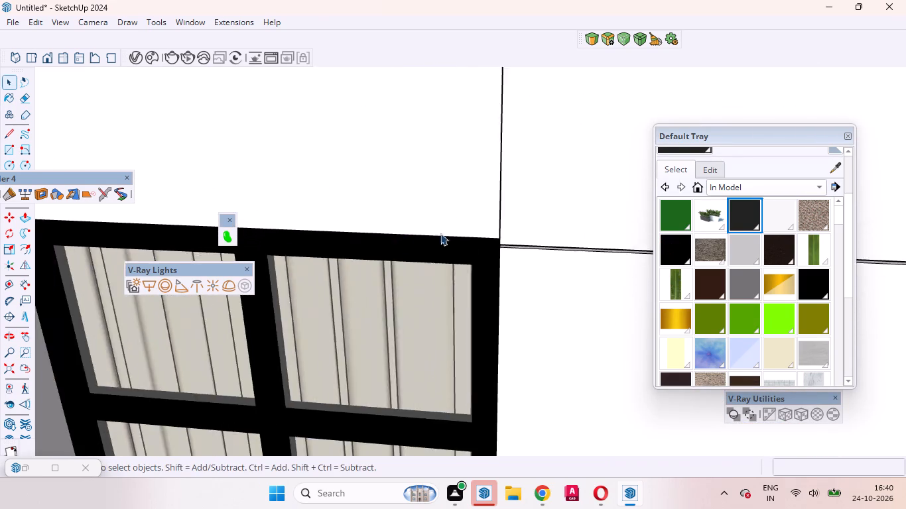
{"action": "scroll", "coordinate": [440, 233], "scroll_direction": "down", "scroll_amount": 11}
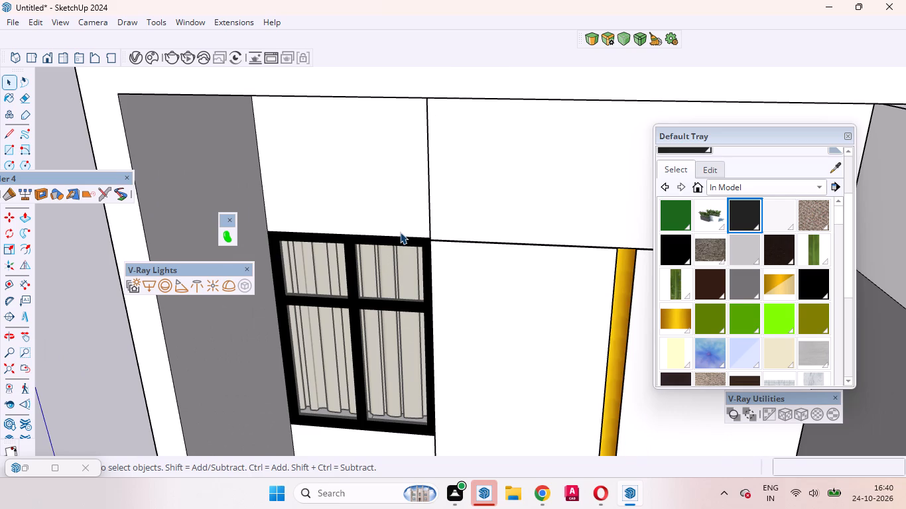
{"action": "scroll", "coordinate": [394, 173], "scroll_direction": "up", "scroll_amount": 1}
{"action": "scroll", "coordinate": [394, 173], "scroll_direction": "down", "scroll_amount": 11}
{"action": "scroll", "coordinate": [399, 174], "scroll_direction": "up", "scroll_amount": 4}
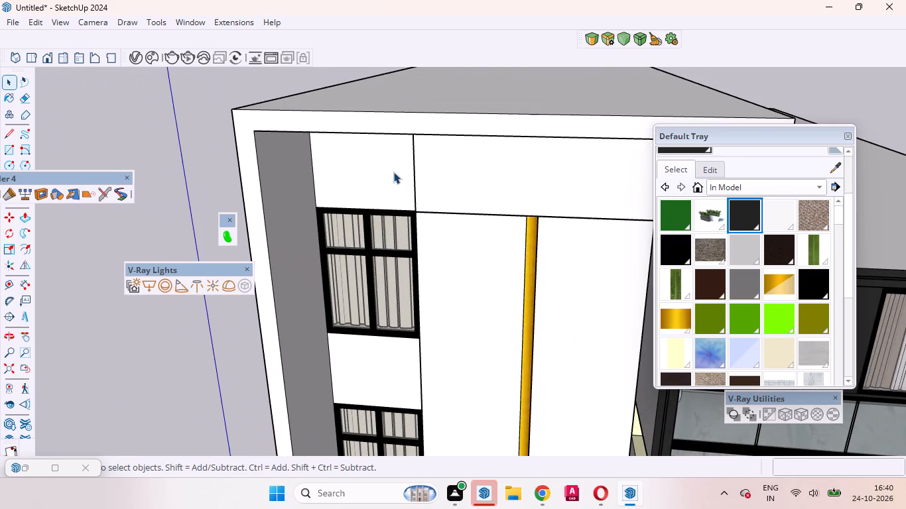
Open the house group, select the white wall panel above the upper window, and start the 1001bit Create Horizontal Louvres tool.
{"action": "left_click", "coordinate": [393, 172]}
{"action": "double_click", "coordinate": [387, 172]}
{"action": "left_click", "coordinate": [383, 171]}
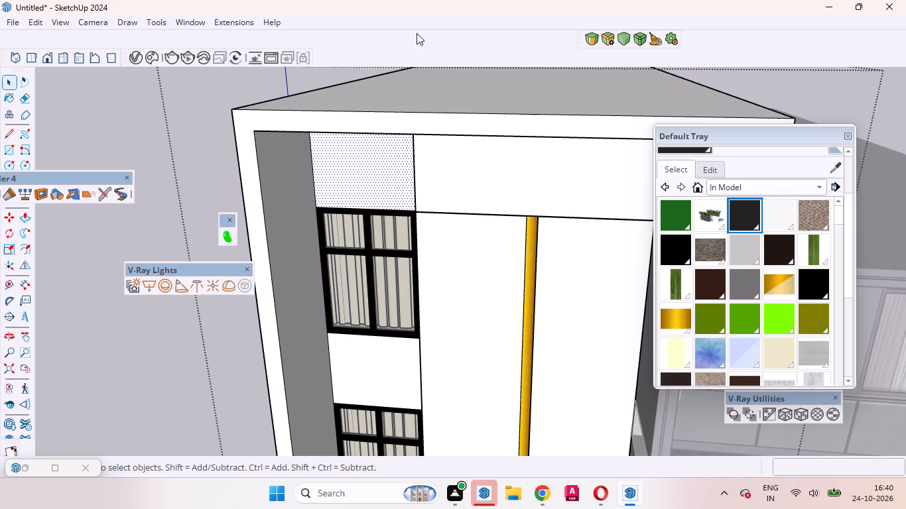
{"action": "right_click", "coordinate": [414, 26]}
{"action": "left_click", "coordinate": [440, 5]}
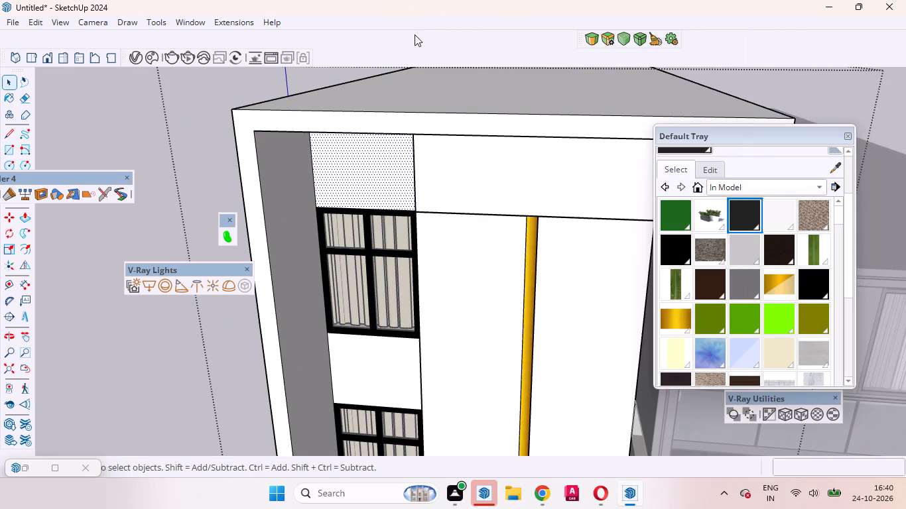
{"action": "right_click", "coordinate": [411, 28]}
{"action": "left_click", "coordinate": [430, 15]}
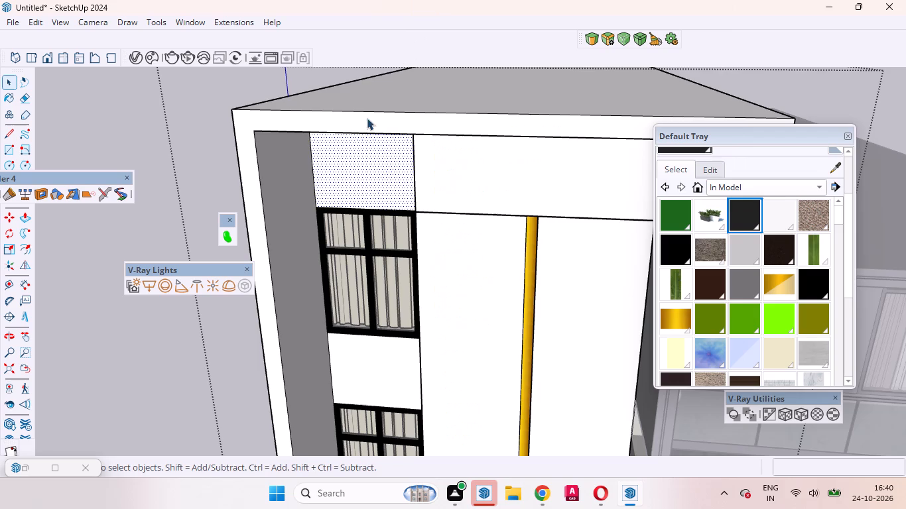
{"action": "left_click_drag", "start_coordinate": [9, 441], "coordinate": [105, 144]}
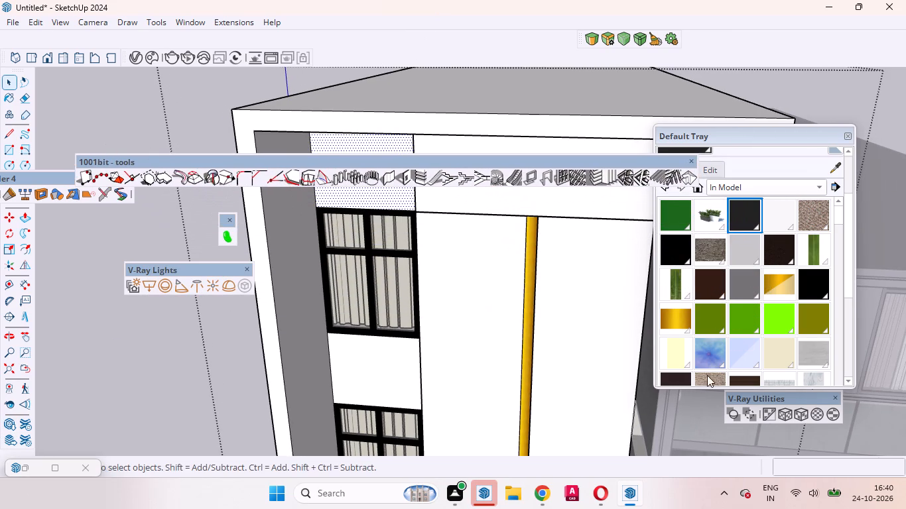
{"action": "left_click", "coordinate": [598, 180]}
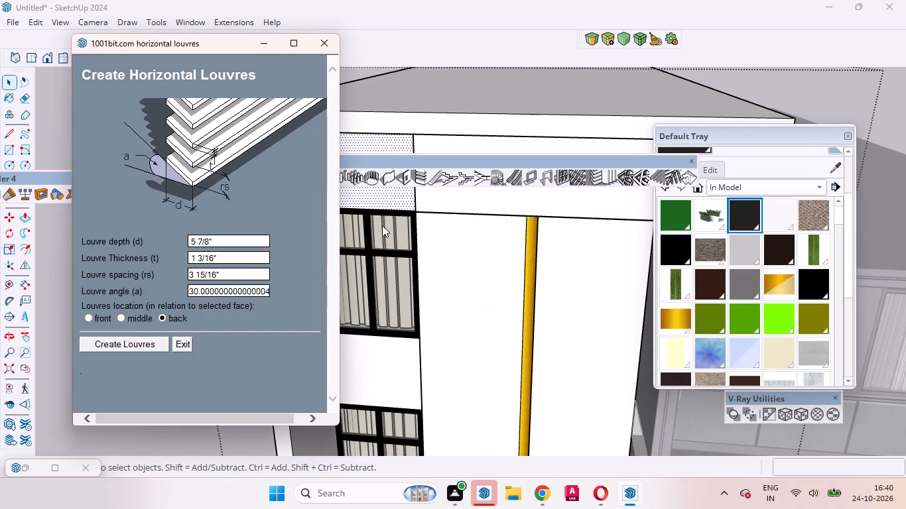
Create horizontal louvres on the selected panel with depth 1, thickness 2, spacing 18mm and angle 0, located at the front.
{"action": "left_click", "coordinate": [228, 238]}
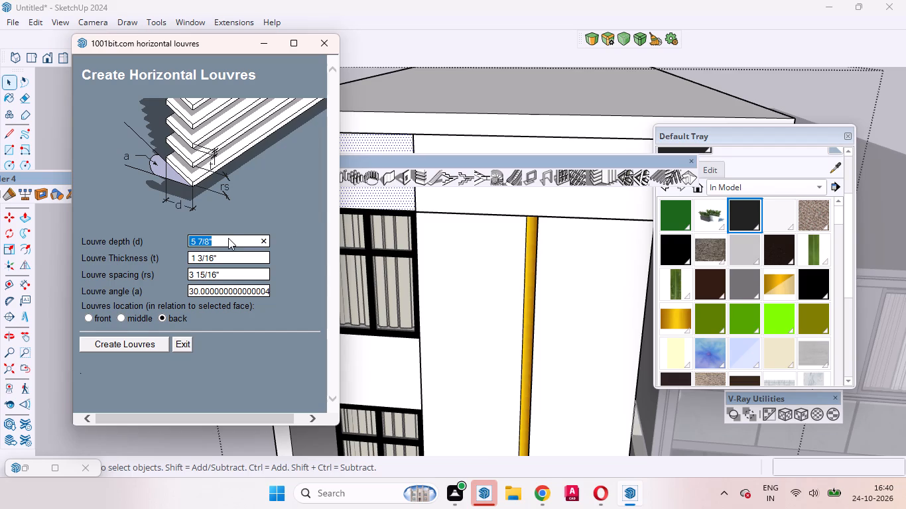
{"action": "key", "text": "BackSpace"}
{"action": "key", "text": "1"}
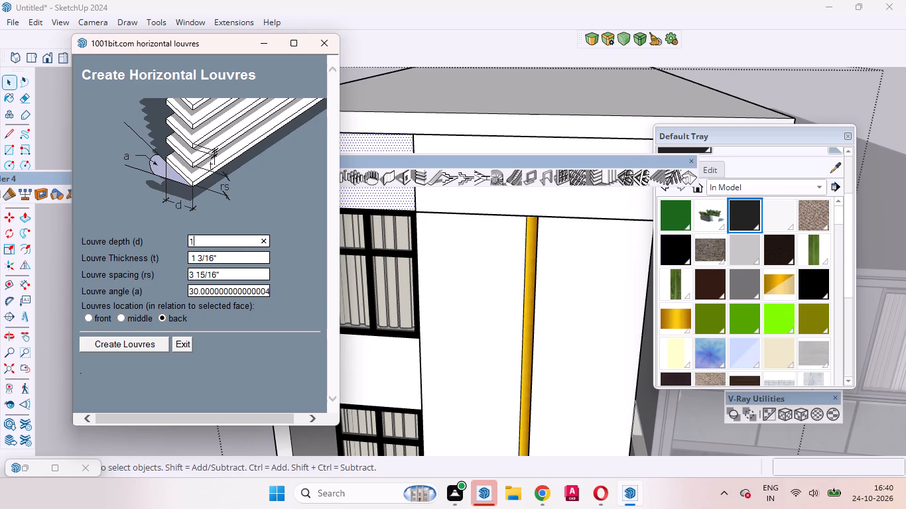
{"action": "left_click", "coordinate": [225, 253]}
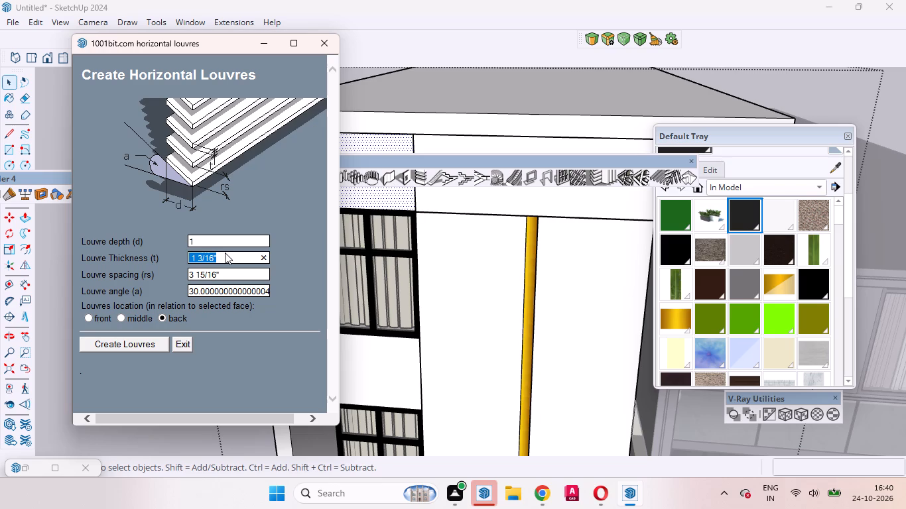
{"action": "key", "text": "BackSpace"}
{"action": "key", "text": "3"}
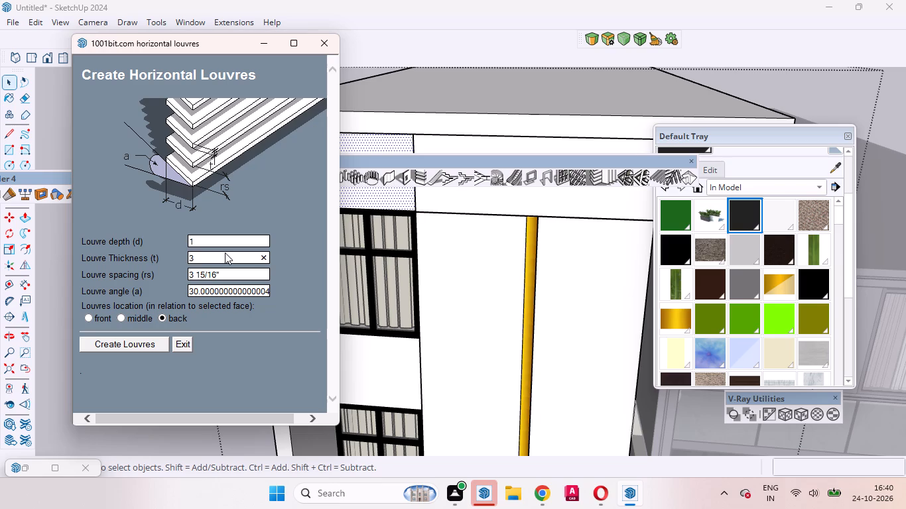
{"action": "key", "text": "BackSpace"}
{"action": "key", "text": "2"}
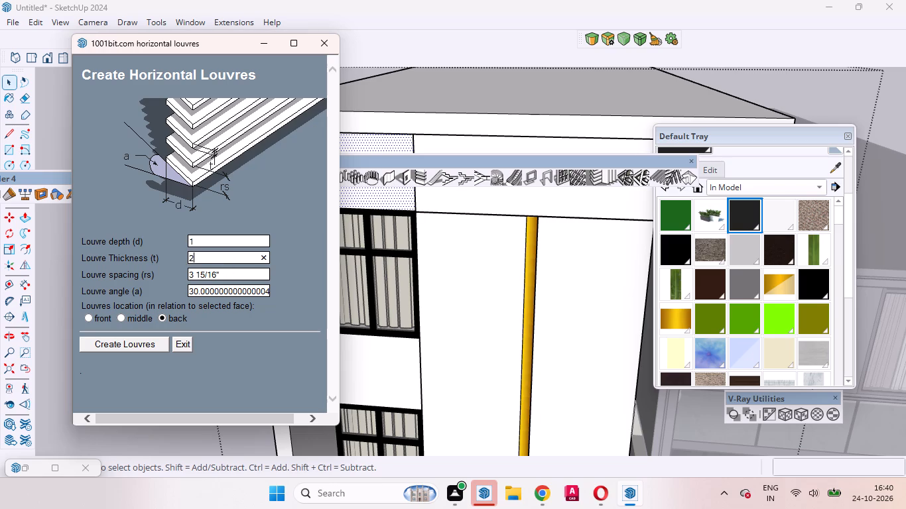
{"action": "left_click", "coordinate": [226, 273]}
{"action": "key", "text": "BackSpace"}
{"action": "type", "text": "18mm"}
{"action": "left_click", "coordinate": [259, 285]}
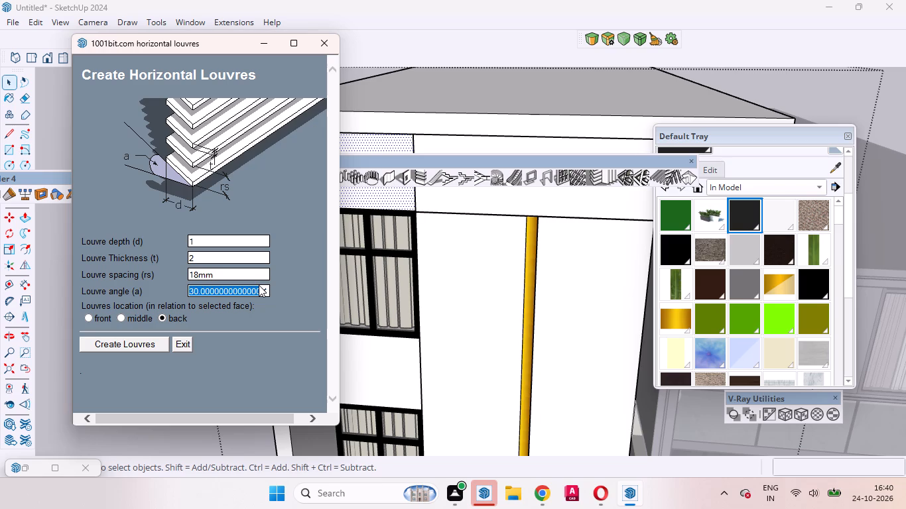
{"action": "key", "text": "0"}
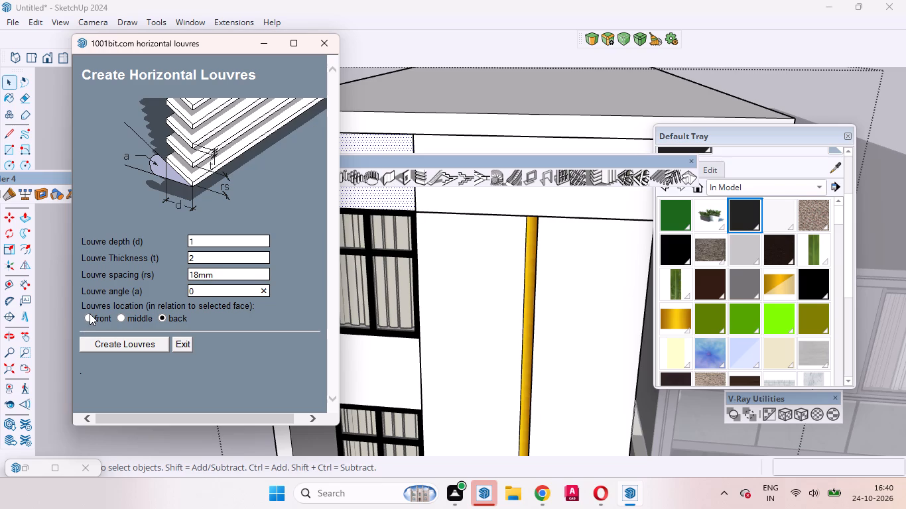
{"action": "left_click", "coordinate": [90, 314]}
{"action": "left_click", "coordinate": [127, 349]}
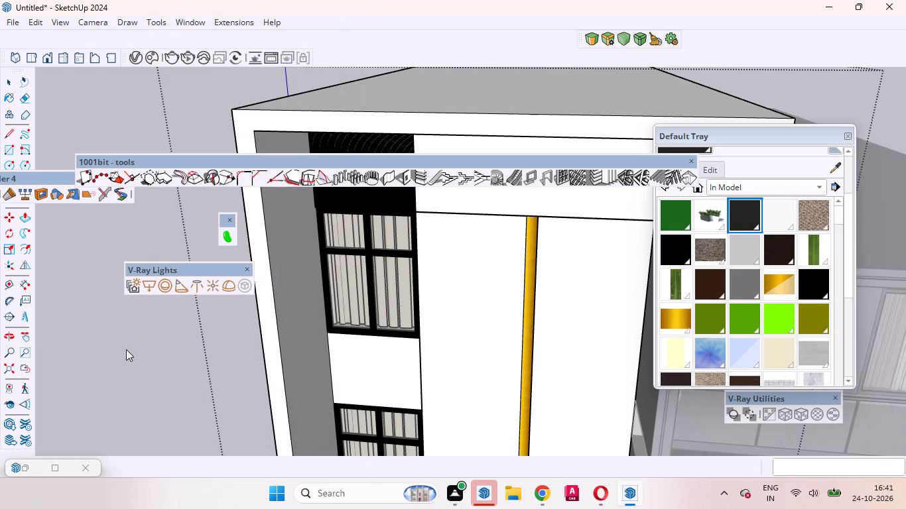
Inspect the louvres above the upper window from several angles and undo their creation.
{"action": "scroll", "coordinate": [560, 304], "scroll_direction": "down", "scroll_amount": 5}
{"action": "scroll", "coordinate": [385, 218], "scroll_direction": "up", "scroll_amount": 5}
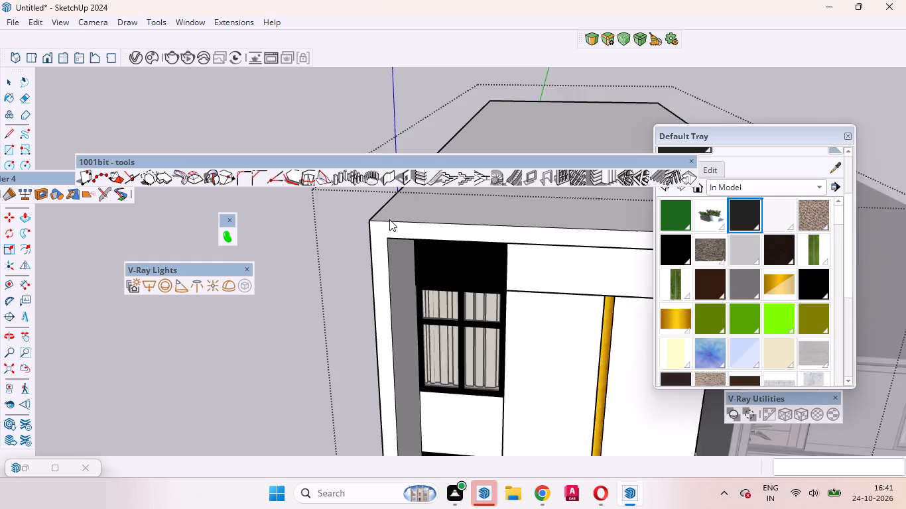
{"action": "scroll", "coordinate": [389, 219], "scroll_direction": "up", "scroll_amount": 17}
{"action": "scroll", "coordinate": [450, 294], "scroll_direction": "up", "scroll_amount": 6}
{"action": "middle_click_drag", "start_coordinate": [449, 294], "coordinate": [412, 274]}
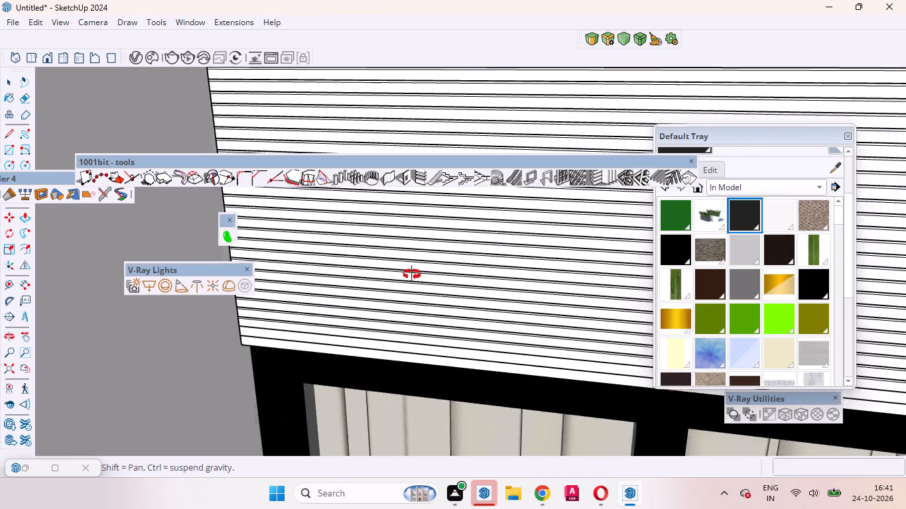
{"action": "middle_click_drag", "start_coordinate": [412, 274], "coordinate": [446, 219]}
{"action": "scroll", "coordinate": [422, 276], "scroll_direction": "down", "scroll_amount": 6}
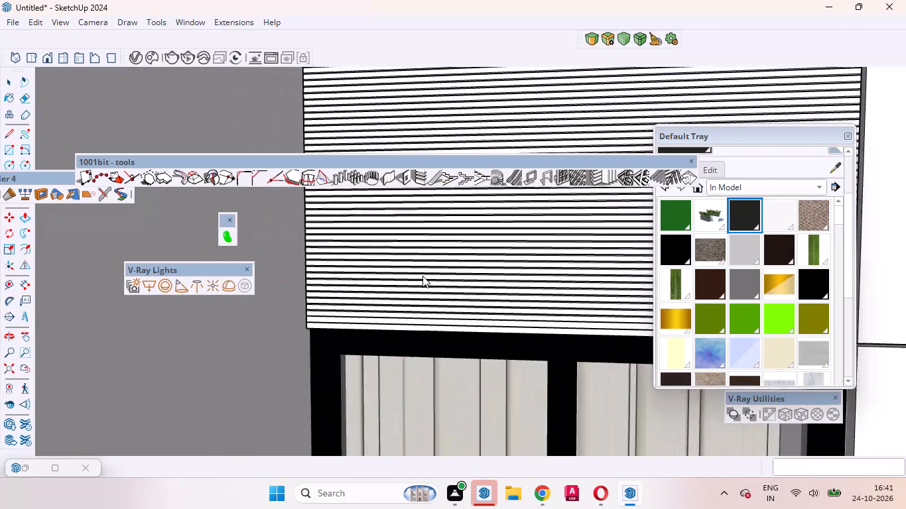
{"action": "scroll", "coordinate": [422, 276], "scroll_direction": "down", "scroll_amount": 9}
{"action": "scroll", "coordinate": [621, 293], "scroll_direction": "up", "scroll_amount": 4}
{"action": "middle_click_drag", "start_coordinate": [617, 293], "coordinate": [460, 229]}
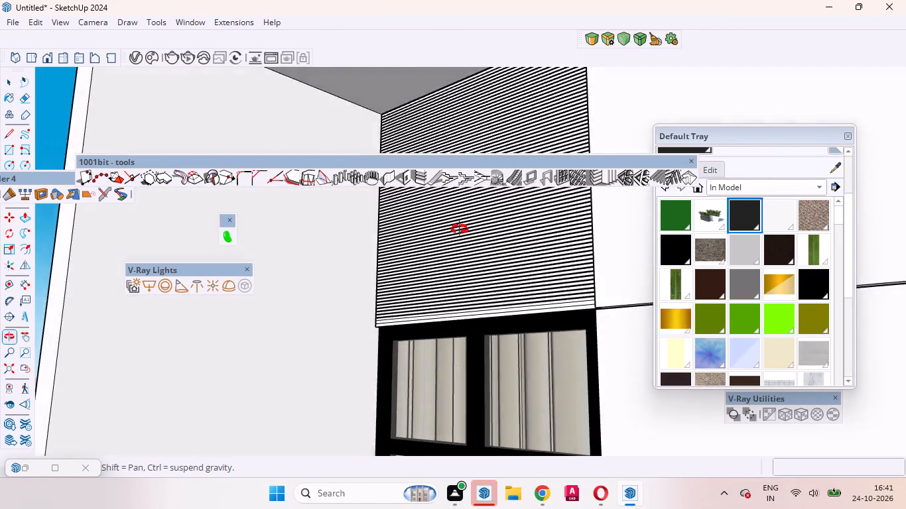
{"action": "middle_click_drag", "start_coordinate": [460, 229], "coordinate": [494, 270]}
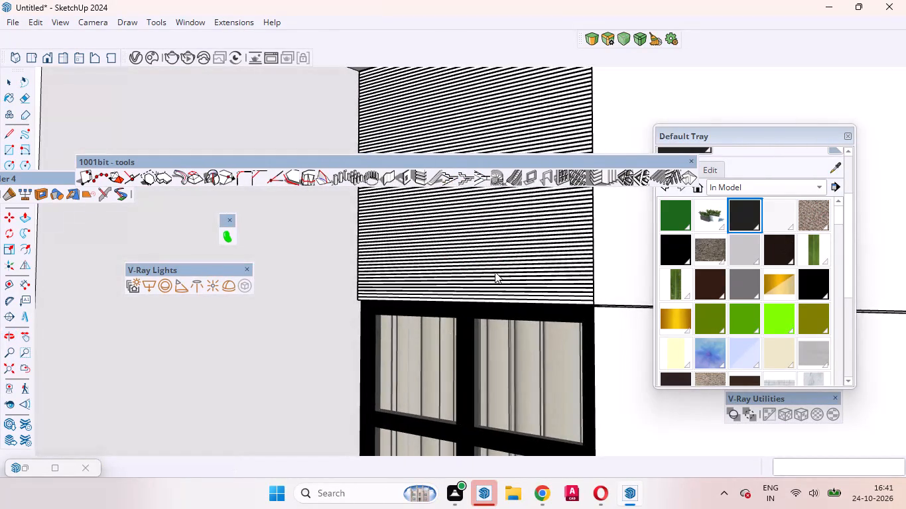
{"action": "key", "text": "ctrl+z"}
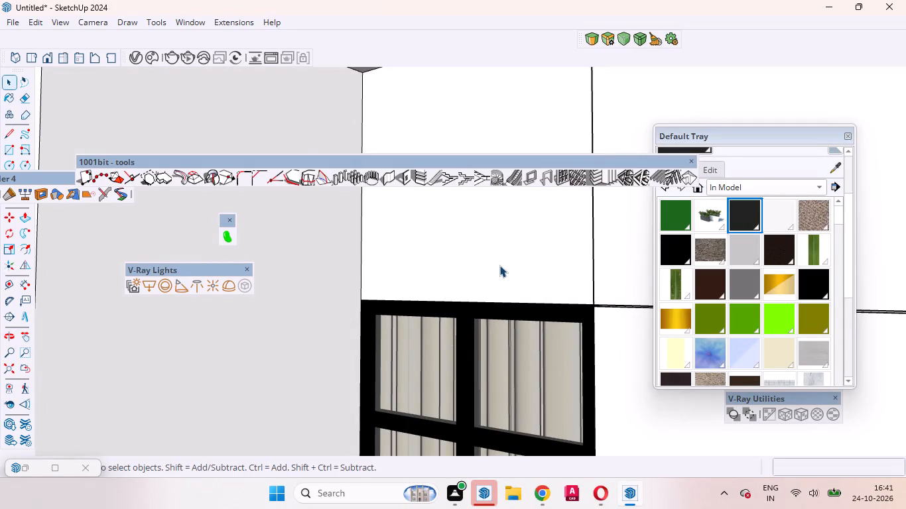
Create horizontal louvres on the panel above the upper window again, with thickness 6, and check them from above.
{"action": "left_click", "coordinate": [501, 264]}
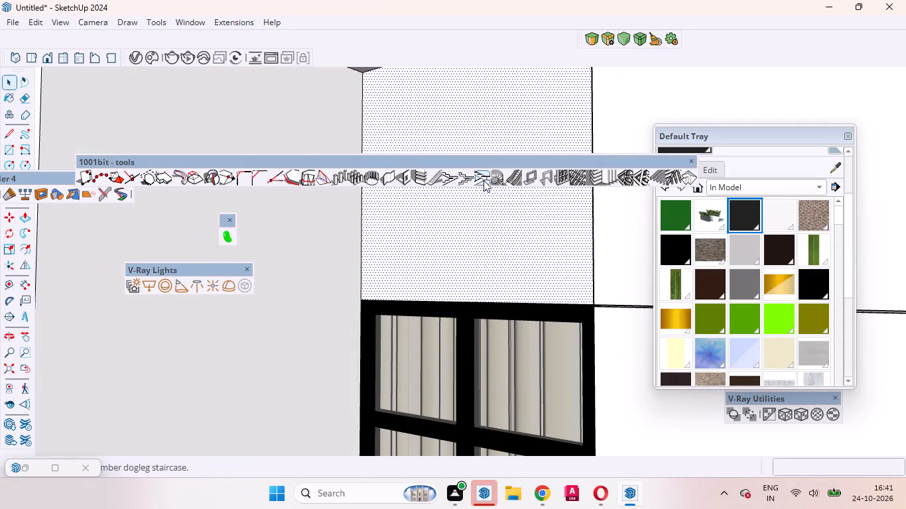
{"action": "left_click", "coordinate": [594, 186]}
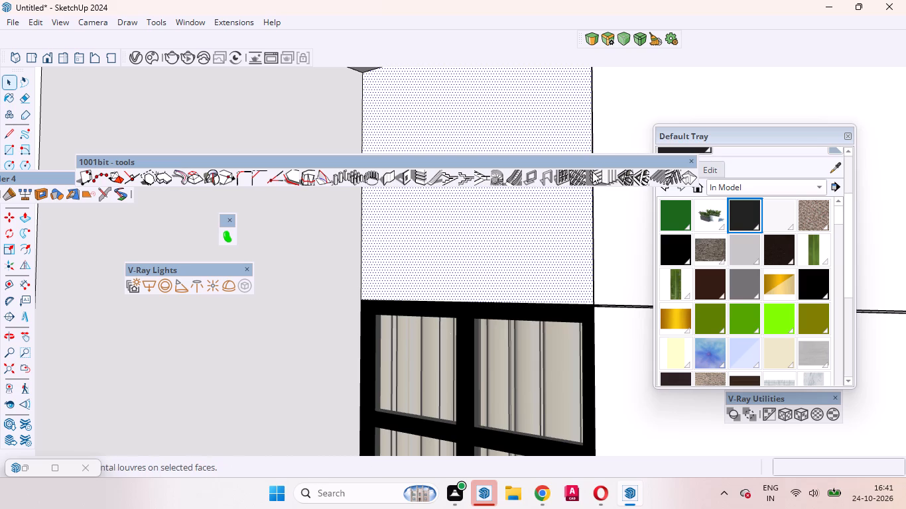
{"action": "left_click", "coordinate": [596, 178]}
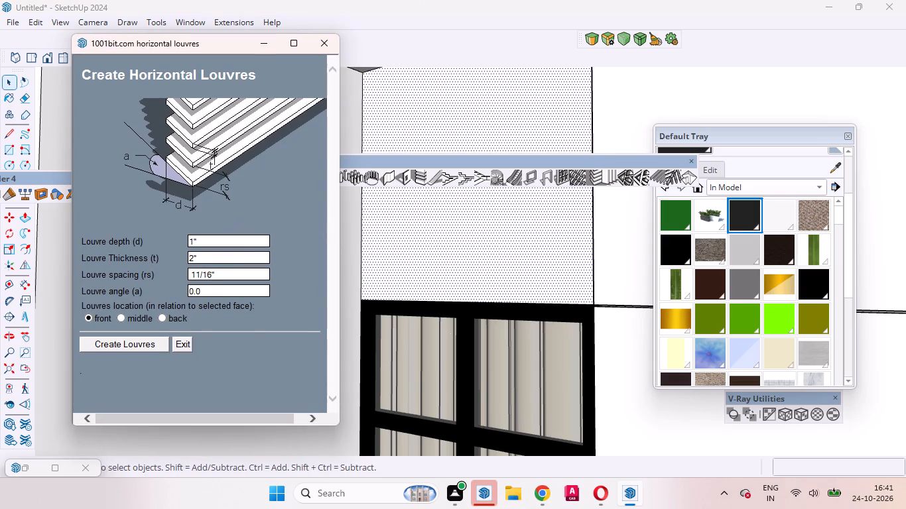
{"action": "left_click", "coordinate": [231, 254]}
{"action": "key", "text": "BackSpace"}
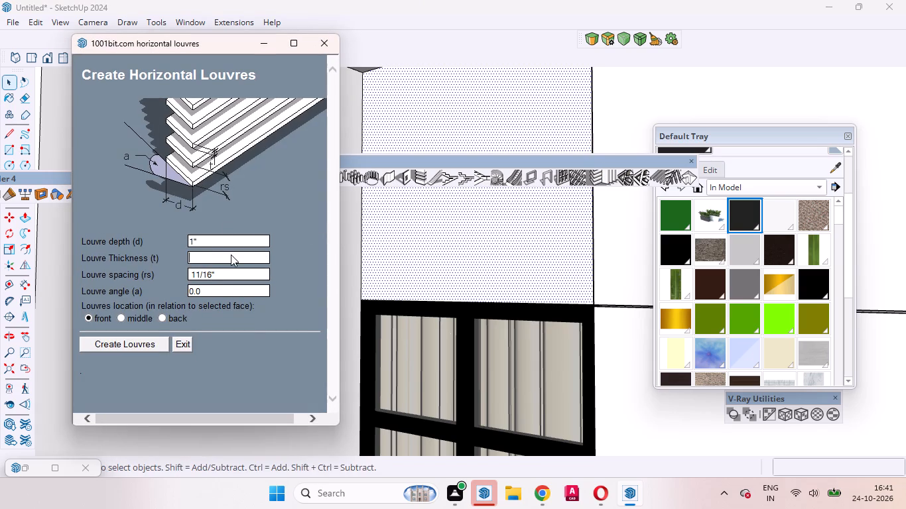
{"action": "key", "text": "6"}
{"action": "left_click", "coordinate": [163, 346]}
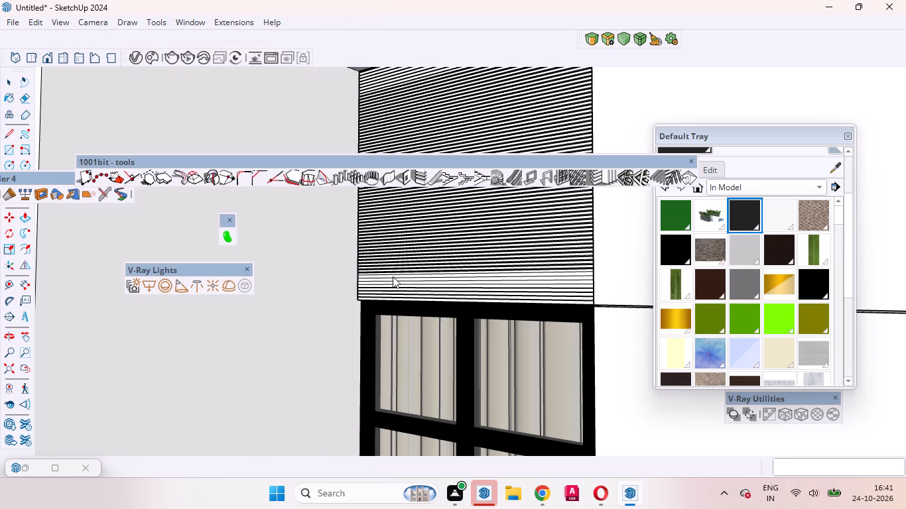
{"action": "scroll", "coordinate": [407, 273], "scroll_direction": "up", "scroll_amount": 16}
{"action": "middle_click_drag", "start_coordinate": [356, 306], "coordinate": [478, 440]}
{"action": "scroll", "coordinate": [435, 249], "scroll_direction": "down", "scroll_amount": 20}
{"action": "scroll", "coordinate": [435, 249], "scroll_direction": "down", "scroll_amount": 1}
{"action": "scroll", "coordinate": [419, 363], "scroll_direction": "up", "scroll_amount": 6}
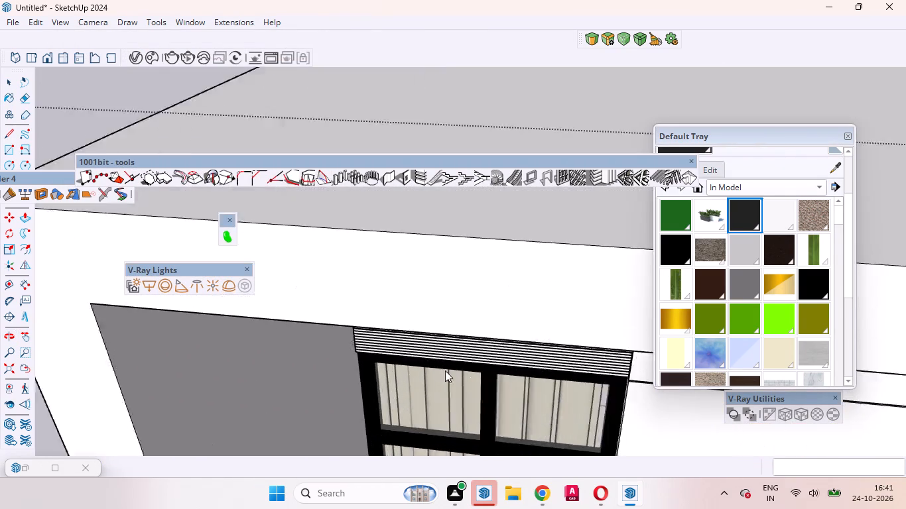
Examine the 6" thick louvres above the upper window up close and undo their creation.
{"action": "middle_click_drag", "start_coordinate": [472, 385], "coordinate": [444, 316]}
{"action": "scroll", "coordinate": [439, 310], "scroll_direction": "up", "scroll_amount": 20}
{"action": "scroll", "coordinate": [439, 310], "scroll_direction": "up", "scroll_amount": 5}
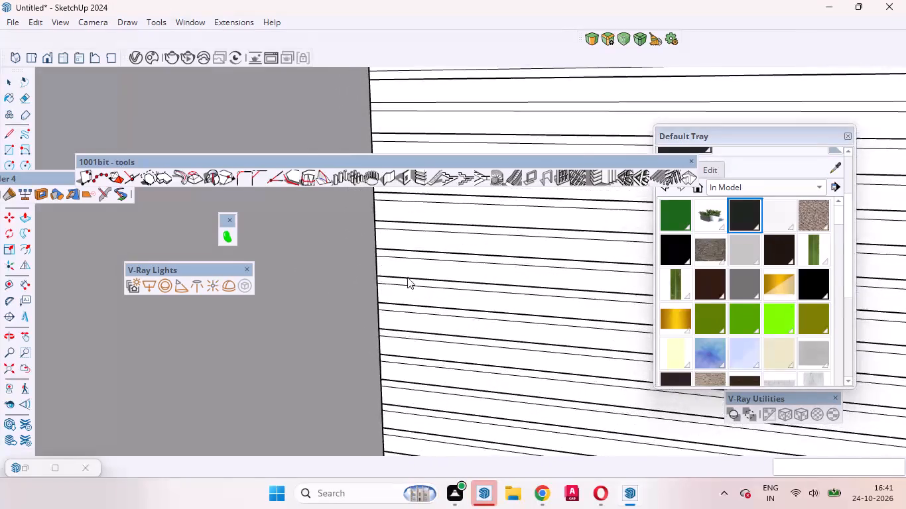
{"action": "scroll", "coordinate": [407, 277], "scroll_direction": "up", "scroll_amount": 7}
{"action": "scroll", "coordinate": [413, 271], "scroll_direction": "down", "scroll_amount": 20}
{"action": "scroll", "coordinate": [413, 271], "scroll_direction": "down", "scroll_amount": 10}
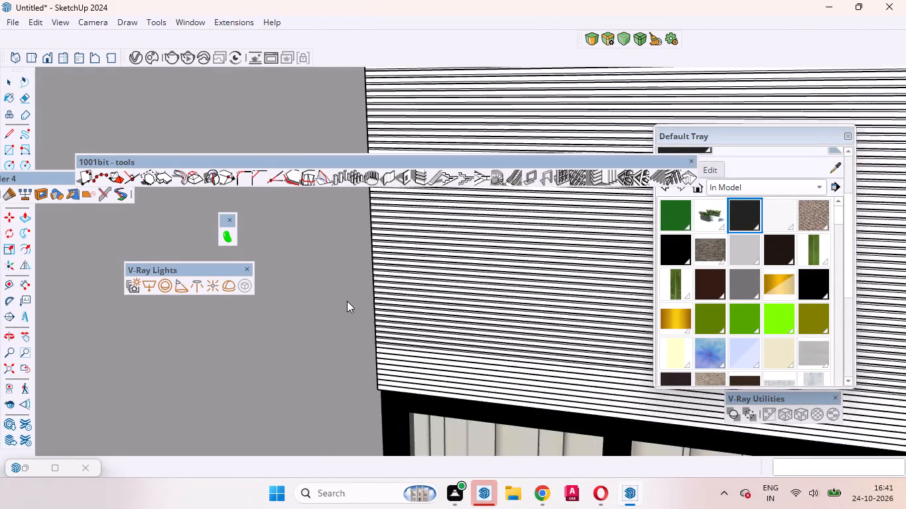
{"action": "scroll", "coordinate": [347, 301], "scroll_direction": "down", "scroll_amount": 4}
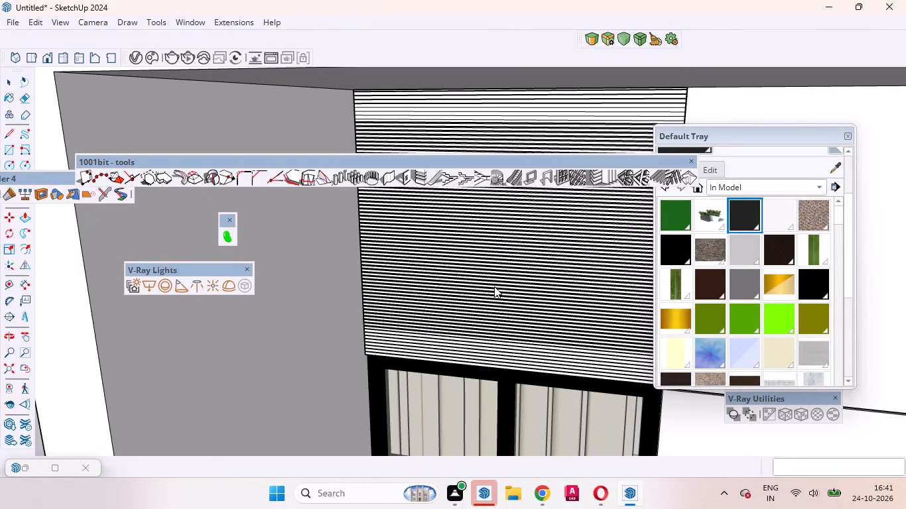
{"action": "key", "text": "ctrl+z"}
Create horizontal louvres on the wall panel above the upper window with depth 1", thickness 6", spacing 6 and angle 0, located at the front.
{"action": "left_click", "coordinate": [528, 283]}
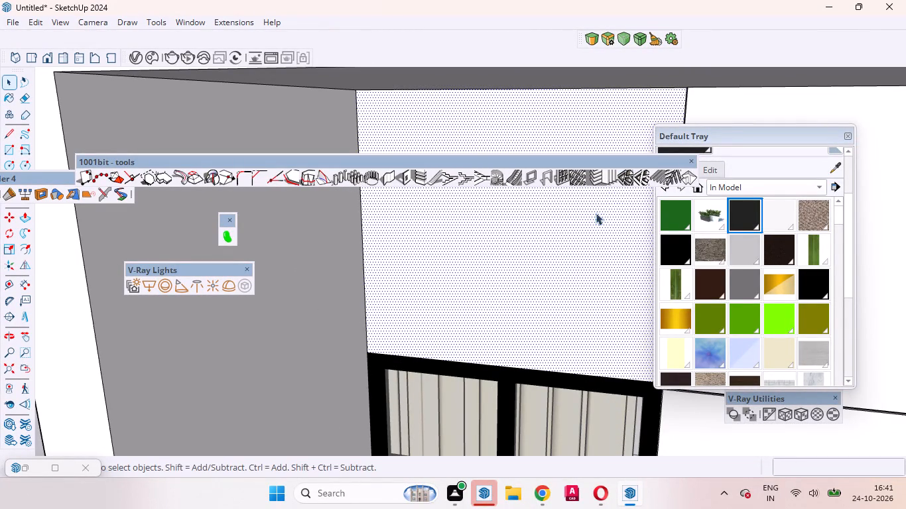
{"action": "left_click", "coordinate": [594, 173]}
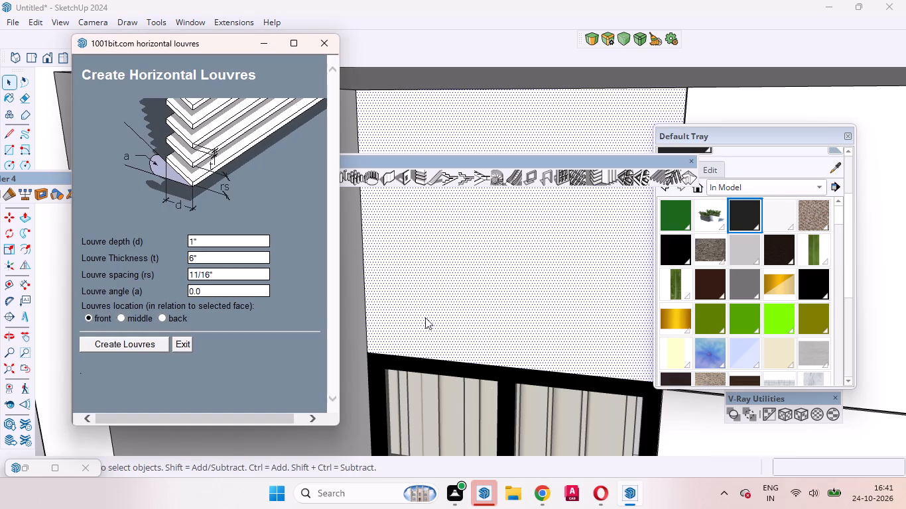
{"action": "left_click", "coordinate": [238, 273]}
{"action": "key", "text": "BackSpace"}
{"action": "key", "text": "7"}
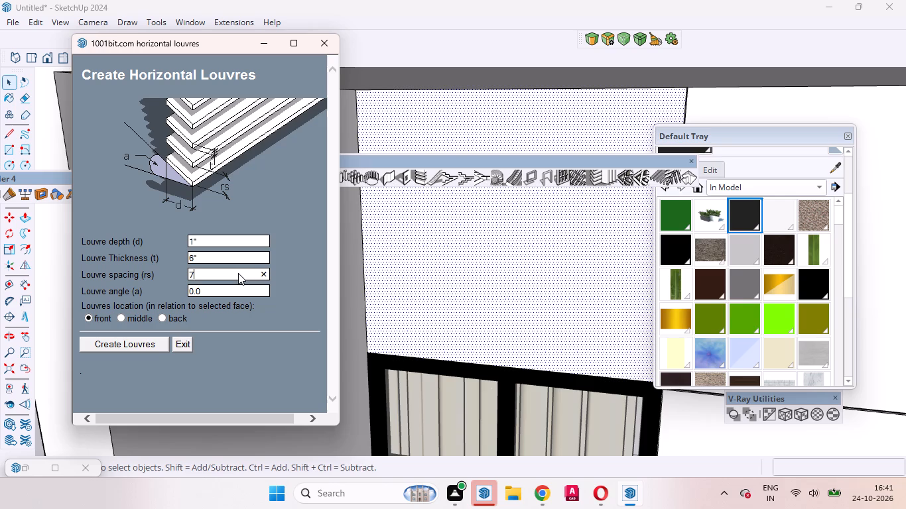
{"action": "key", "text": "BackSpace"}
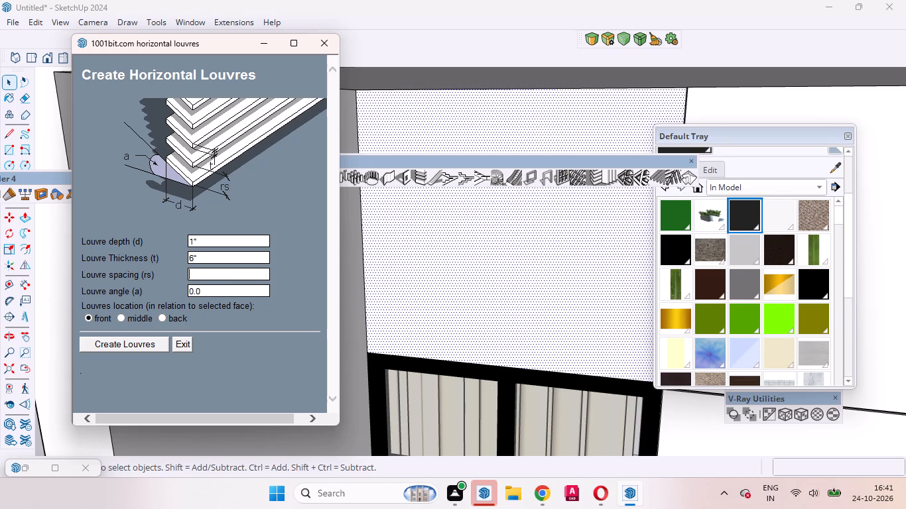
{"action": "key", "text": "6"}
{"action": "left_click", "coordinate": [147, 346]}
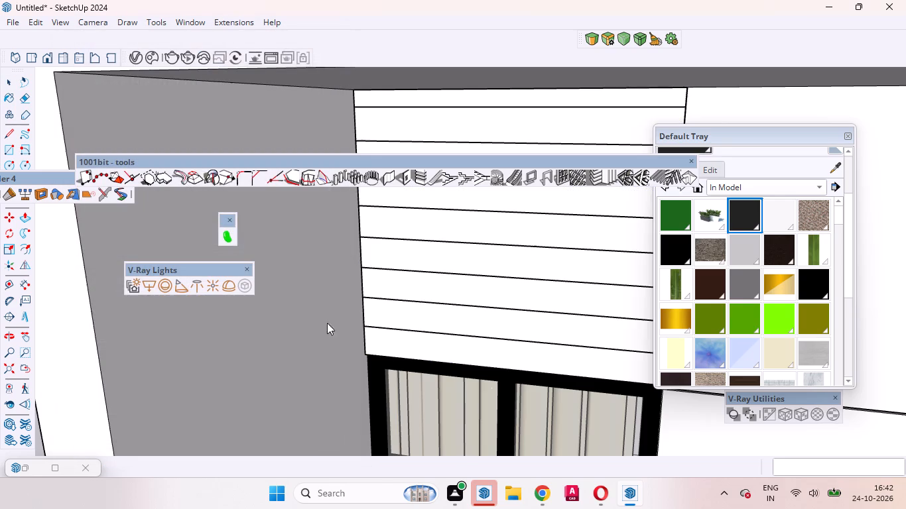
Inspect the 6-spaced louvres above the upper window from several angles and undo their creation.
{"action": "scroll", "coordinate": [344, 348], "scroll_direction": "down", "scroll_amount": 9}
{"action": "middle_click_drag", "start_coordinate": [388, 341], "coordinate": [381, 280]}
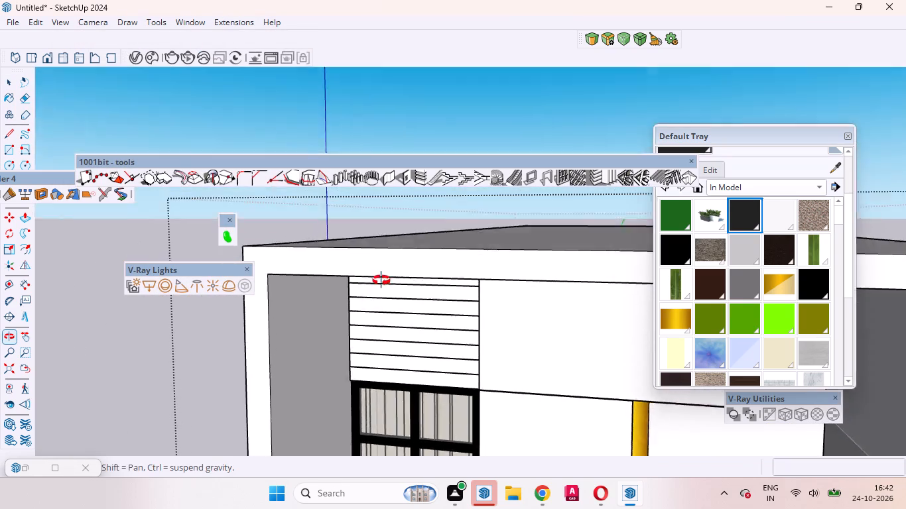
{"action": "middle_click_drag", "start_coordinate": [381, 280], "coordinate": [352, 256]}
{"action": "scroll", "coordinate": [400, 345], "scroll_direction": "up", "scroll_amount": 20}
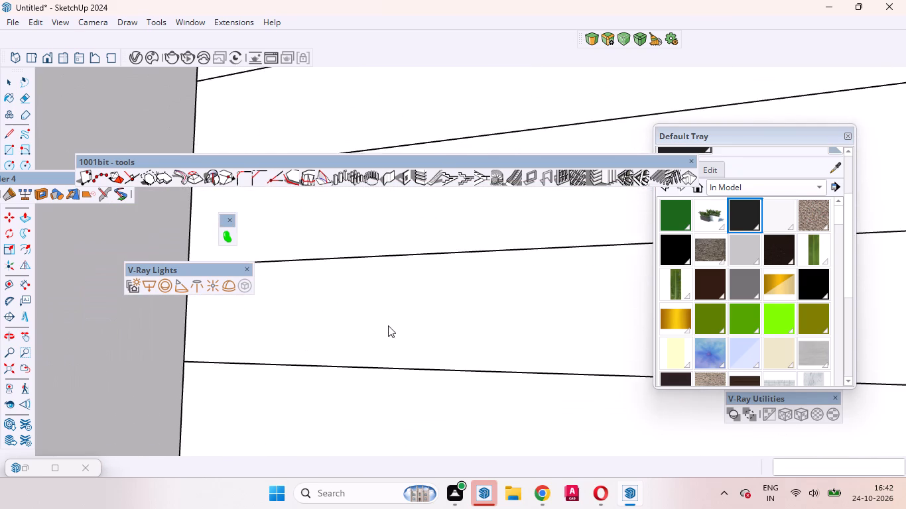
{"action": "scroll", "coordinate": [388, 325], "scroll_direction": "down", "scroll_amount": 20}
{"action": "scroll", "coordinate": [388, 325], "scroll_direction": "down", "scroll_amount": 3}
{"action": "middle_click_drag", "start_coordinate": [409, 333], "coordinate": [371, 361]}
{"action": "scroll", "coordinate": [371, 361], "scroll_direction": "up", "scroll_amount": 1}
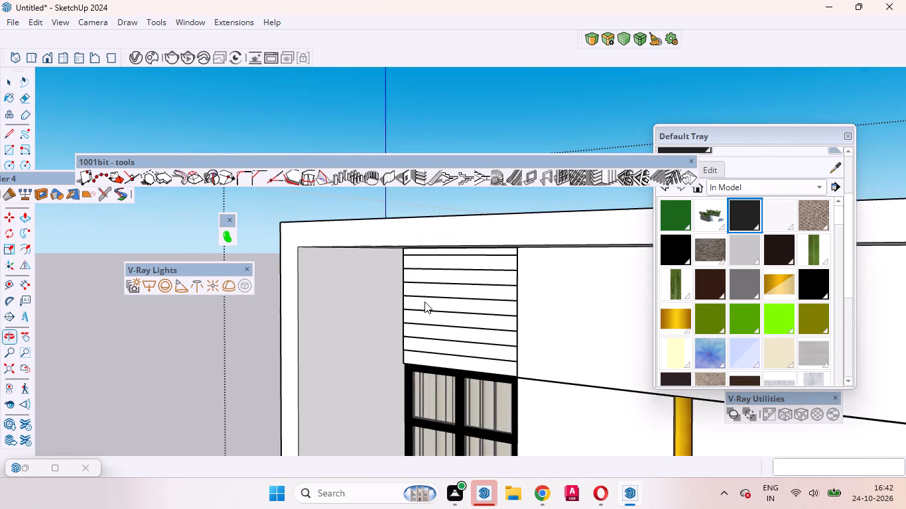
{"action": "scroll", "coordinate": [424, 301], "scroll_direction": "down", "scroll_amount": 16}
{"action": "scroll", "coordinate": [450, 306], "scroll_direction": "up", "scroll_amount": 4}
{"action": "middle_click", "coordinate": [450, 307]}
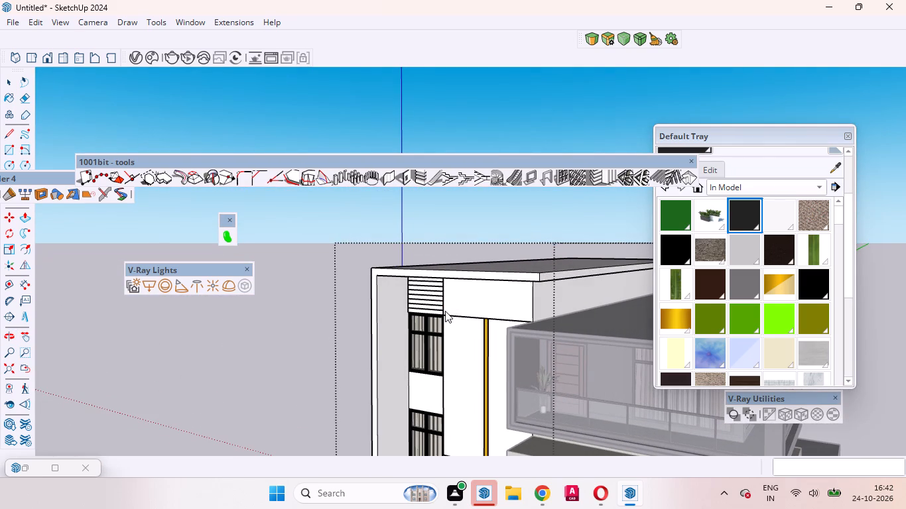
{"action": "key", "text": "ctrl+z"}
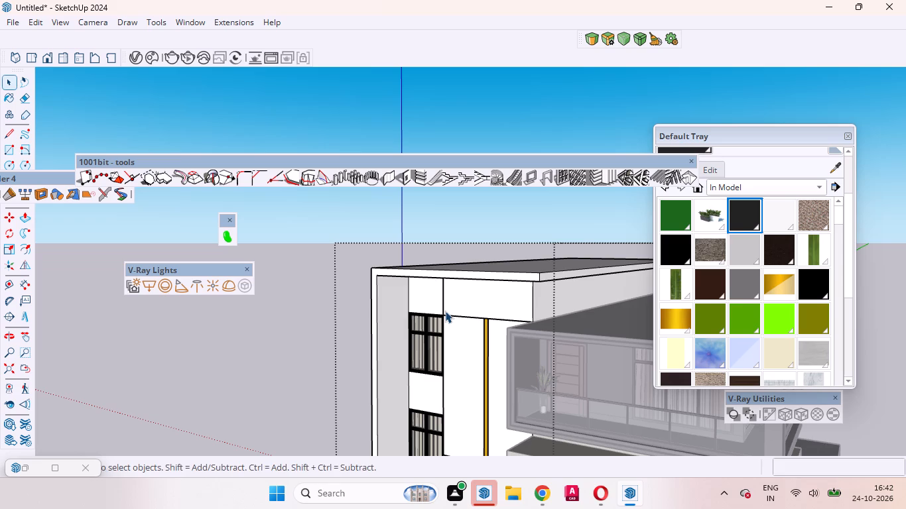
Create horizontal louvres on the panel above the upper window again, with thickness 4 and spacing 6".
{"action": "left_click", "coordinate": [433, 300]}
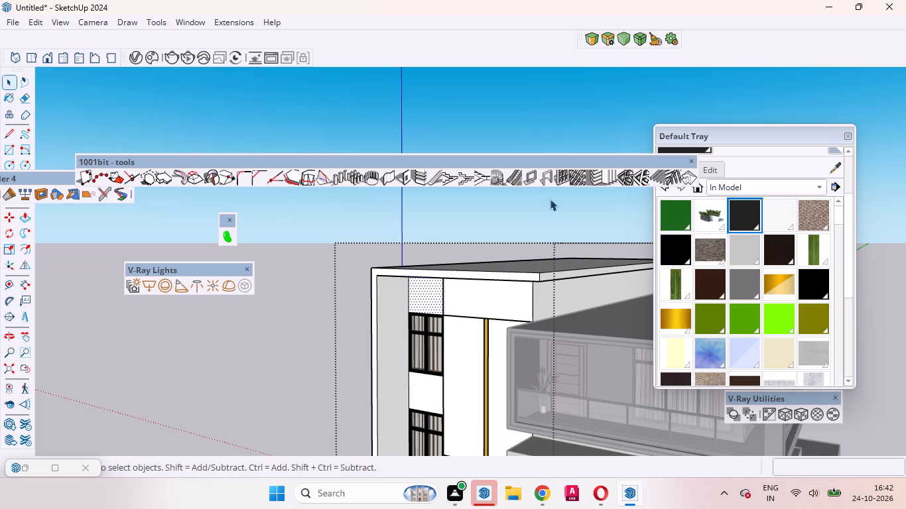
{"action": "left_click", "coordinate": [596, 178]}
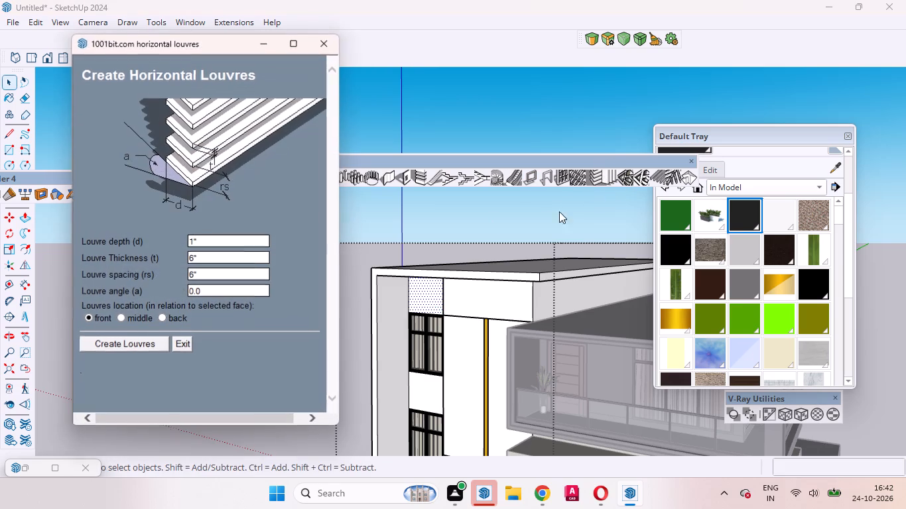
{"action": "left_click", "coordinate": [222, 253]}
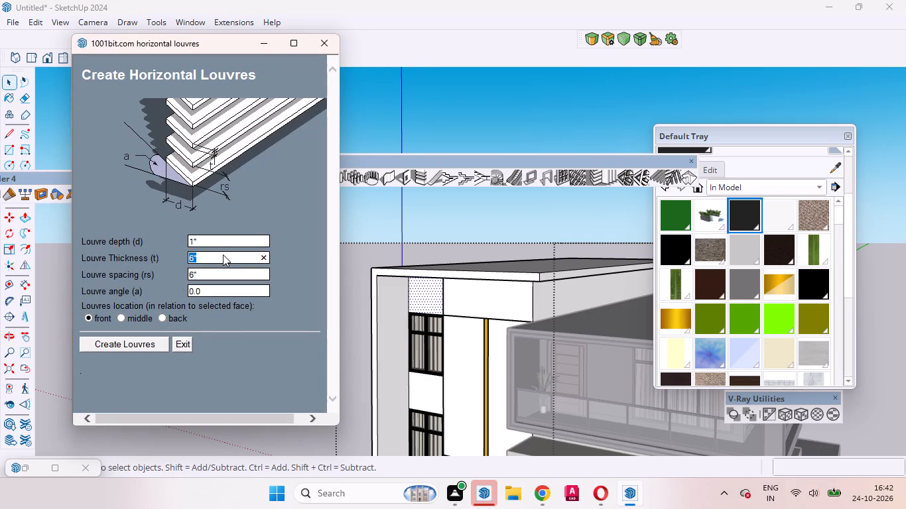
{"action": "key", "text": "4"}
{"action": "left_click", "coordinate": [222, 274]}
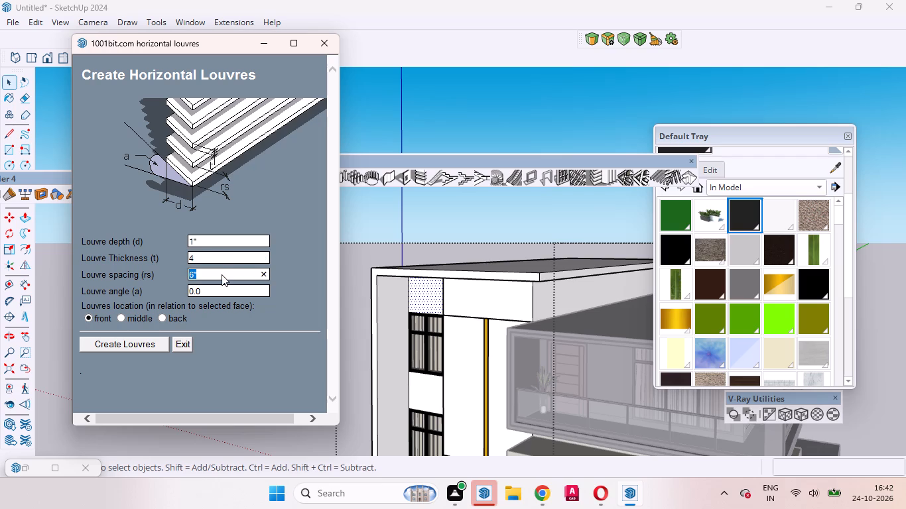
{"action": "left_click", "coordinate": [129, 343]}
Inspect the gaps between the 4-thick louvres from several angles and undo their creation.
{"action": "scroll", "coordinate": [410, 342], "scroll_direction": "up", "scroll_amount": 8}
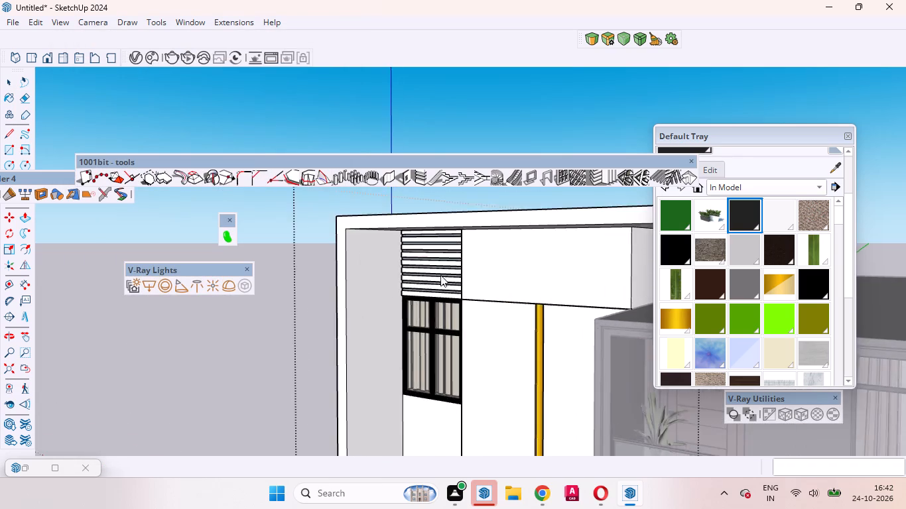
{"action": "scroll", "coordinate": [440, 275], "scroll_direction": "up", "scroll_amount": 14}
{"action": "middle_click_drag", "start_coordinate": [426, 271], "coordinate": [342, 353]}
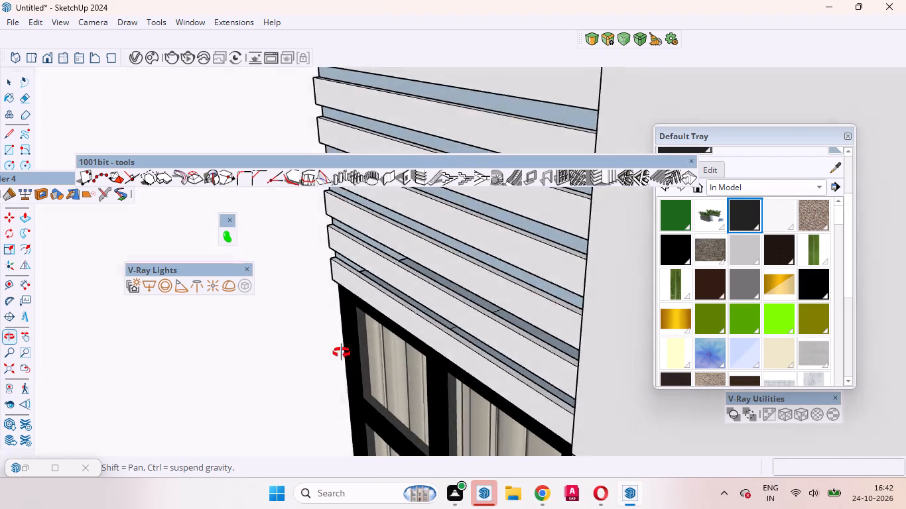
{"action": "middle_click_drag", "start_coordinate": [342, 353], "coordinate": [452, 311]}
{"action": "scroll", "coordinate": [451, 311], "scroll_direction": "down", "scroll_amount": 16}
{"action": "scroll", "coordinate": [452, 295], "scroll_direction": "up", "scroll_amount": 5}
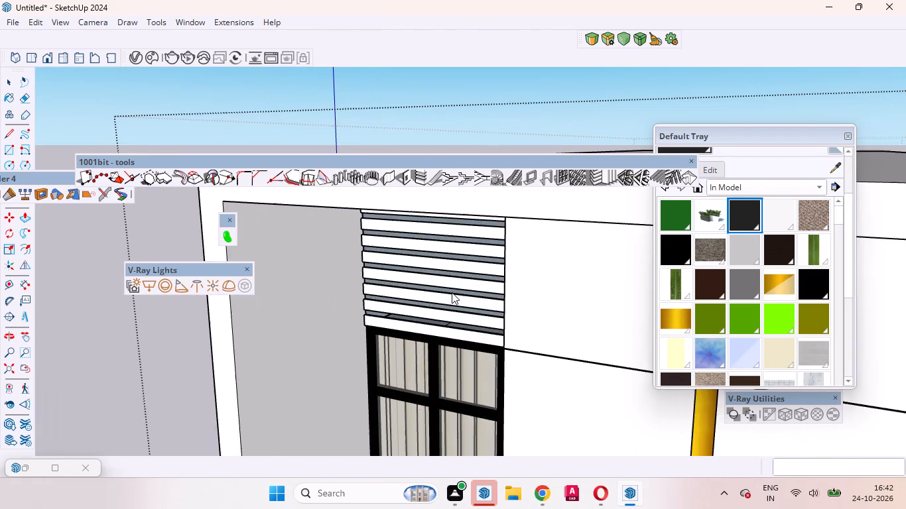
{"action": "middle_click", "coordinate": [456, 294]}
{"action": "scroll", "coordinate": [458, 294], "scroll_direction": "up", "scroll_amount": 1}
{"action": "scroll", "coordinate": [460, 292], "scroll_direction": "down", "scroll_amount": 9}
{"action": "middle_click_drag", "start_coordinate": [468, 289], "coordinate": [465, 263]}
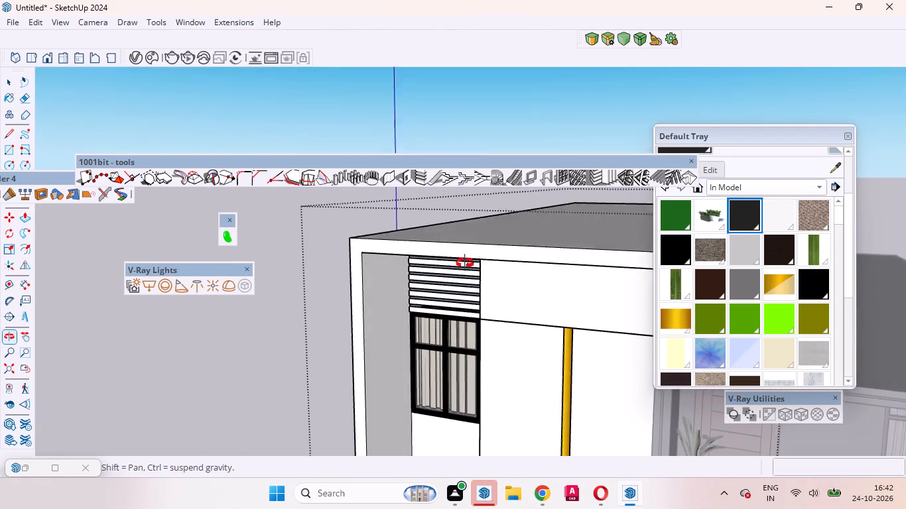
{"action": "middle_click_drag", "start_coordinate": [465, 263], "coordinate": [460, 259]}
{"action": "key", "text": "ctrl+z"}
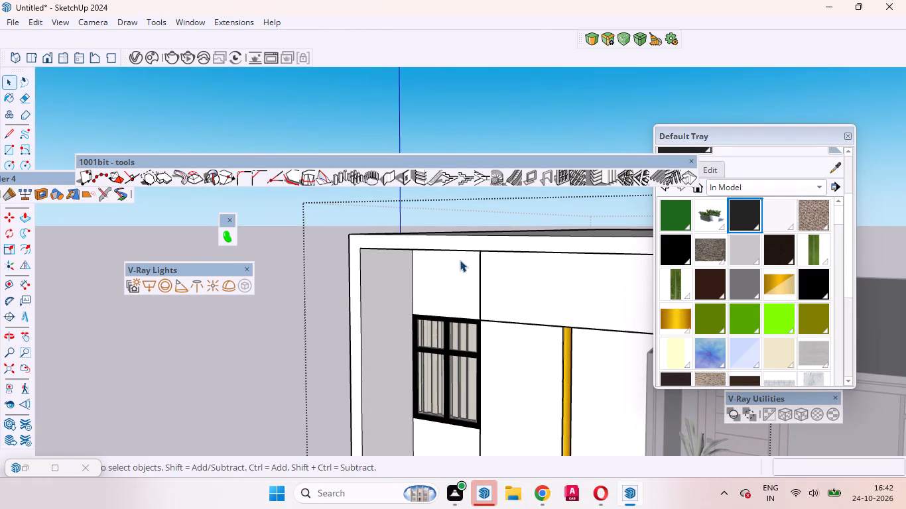
Create horizontal louvres on the panel above the upper window with depth 1", thickness 3, spacing 3.5 and angle 0, located at the front.
{"action": "left_click", "coordinate": [443, 290]}
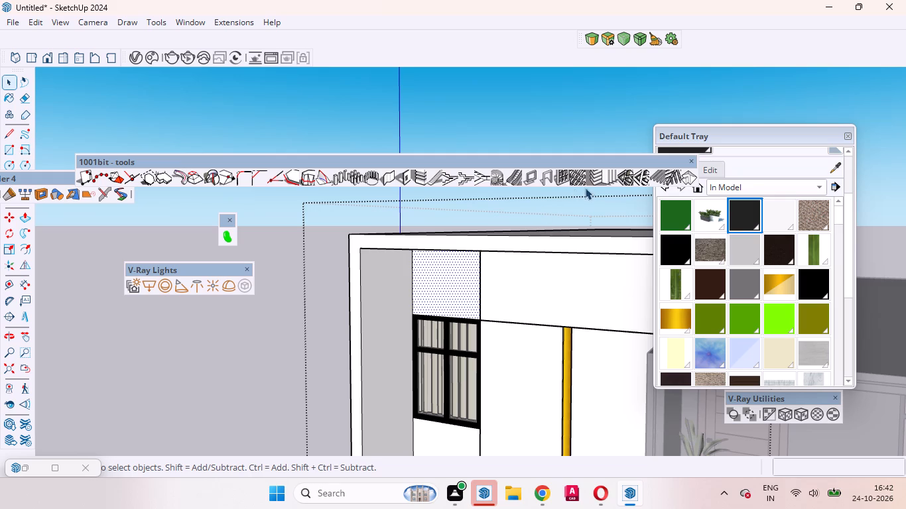
{"action": "left_click", "coordinate": [596, 174]}
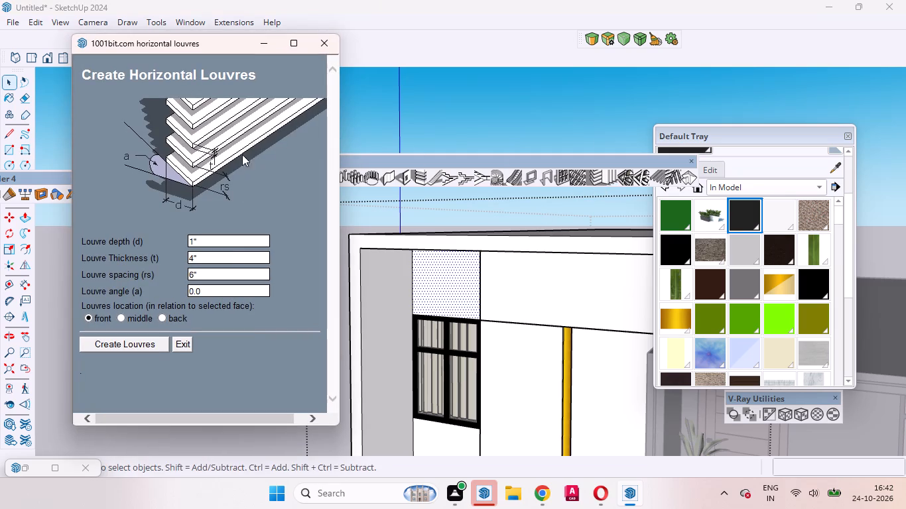
{"action": "left_click", "coordinate": [235, 260]}
{"action": "key", "text": "3"}
{"action": "left_click", "coordinate": [216, 271]}
{"action": "key", "text": "3"}
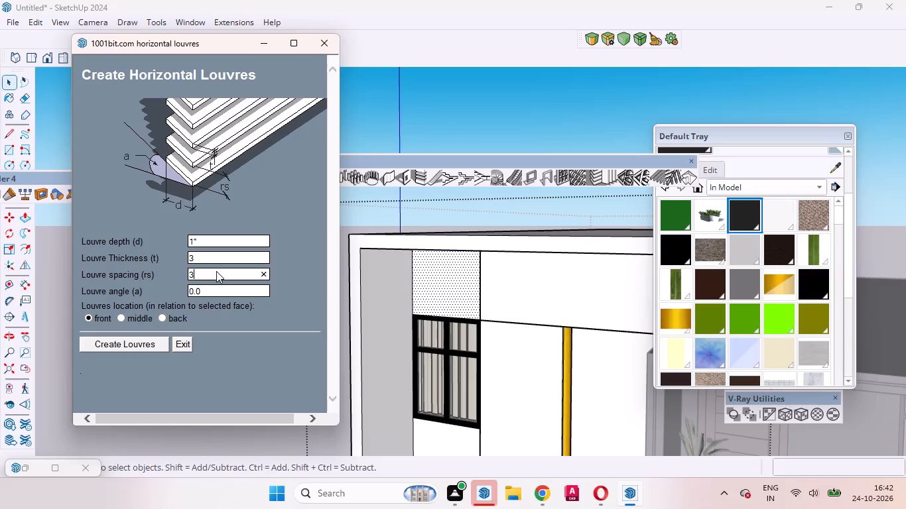
{"action": "type", "text": ".5"}
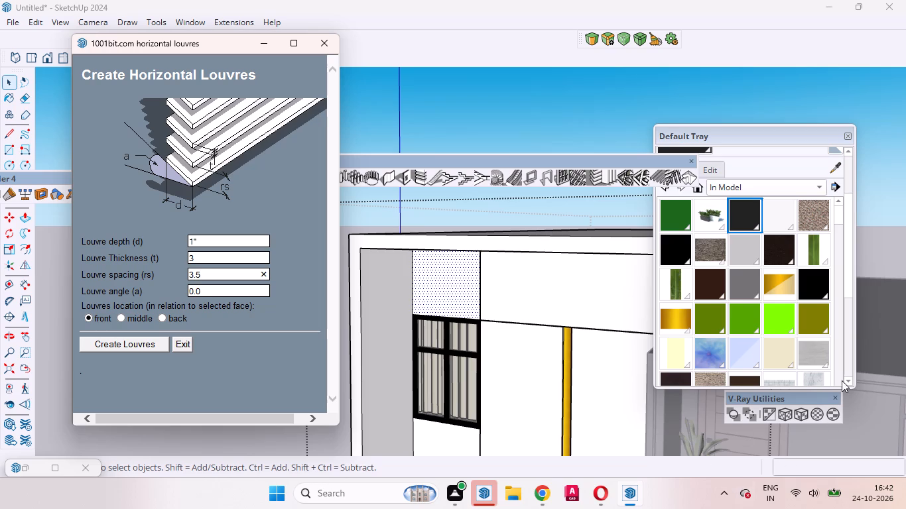
{"action": "left_click", "coordinate": [121, 345]}
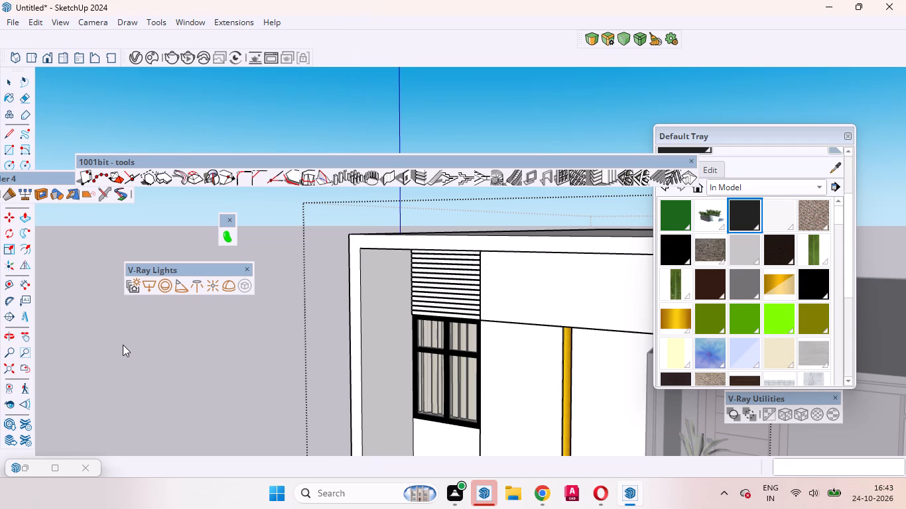
Examine the new louvres' spacing and their fit above the upper window from the front, below and above.
{"action": "scroll", "coordinate": [623, 326], "scroll_direction": "down", "scroll_amount": 16}
{"action": "scroll", "coordinate": [506, 287], "scroll_direction": "up", "scroll_amount": 7}
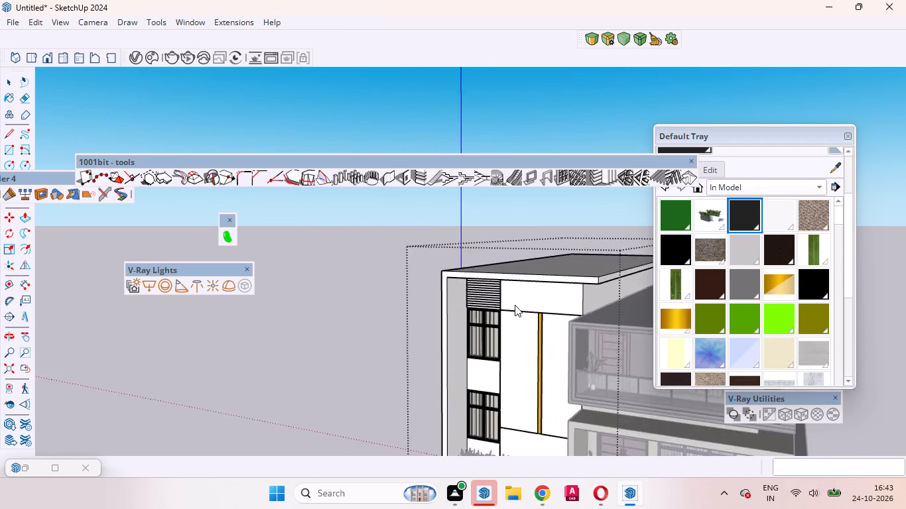
{"action": "scroll", "coordinate": [515, 305], "scroll_direction": "up", "scroll_amount": 5}
{"action": "middle_click_drag", "start_coordinate": [527, 323], "coordinate": [629, 318]}
{"action": "scroll", "coordinate": [417, 246], "scroll_direction": "up", "scroll_amount": 16}
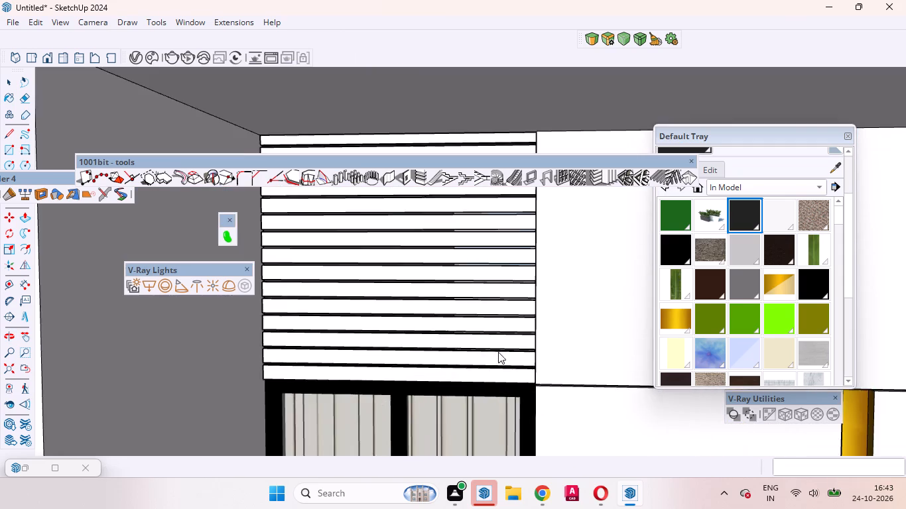
{"action": "middle_click_drag", "start_coordinate": [498, 351], "coordinate": [470, 416]}
{"action": "scroll", "coordinate": [499, 351], "scroll_direction": "up", "scroll_amount": 1}
{"action": "scroll", "coordinate": [459, 386], "scroll_direction": "down", "scroll_amount": 10}
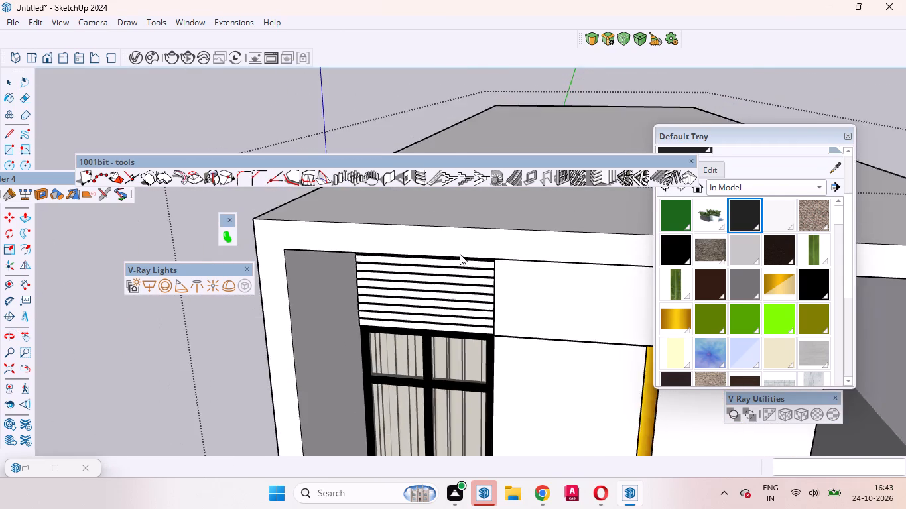
Open the louvres above the upper window and pull the lowest louvre's front face outward about 1' 7" as a ledge.
{"action": "scroll", "coordinate": [460, 254], "scroll_direction": "down", "scroll_amount": 5}
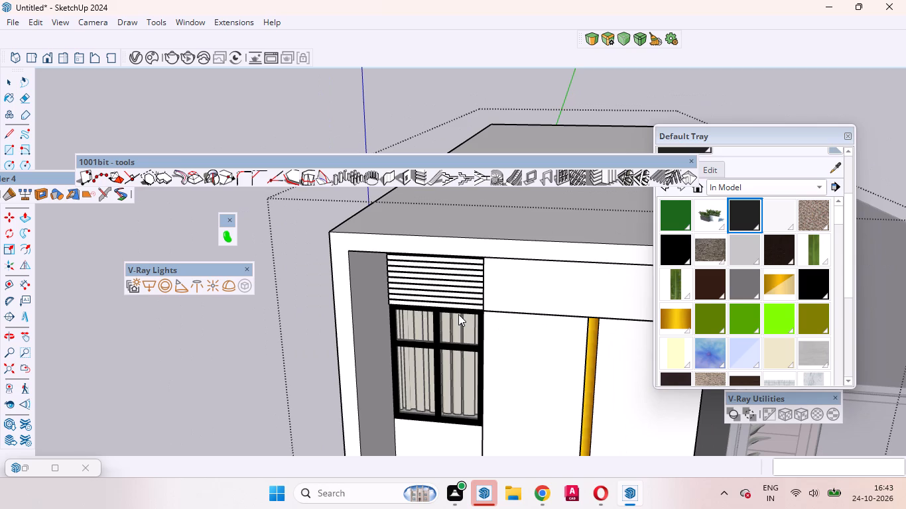
{"action": "middle_click_drag", "start_coordinate": [446, 312], "coordinate": [327, 232]}
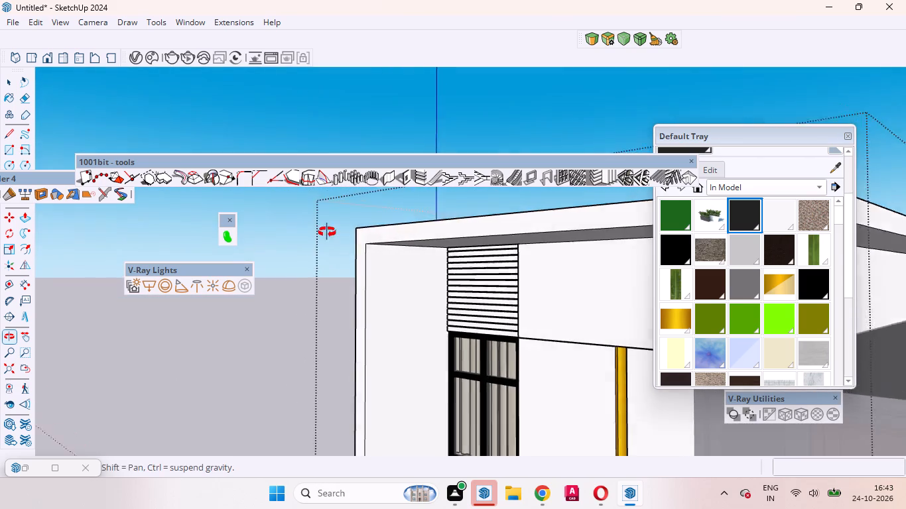
{"action": "middle_click_drag", "start_coordinate": [327, 232], "coordinate": [353, 232]}
{"action": "scroll", "coordinate": [434, 440], "scroll_direction": "up", "scroll_amount": 12}
{"action": "triple_click", "coordinate": [533, 267]}
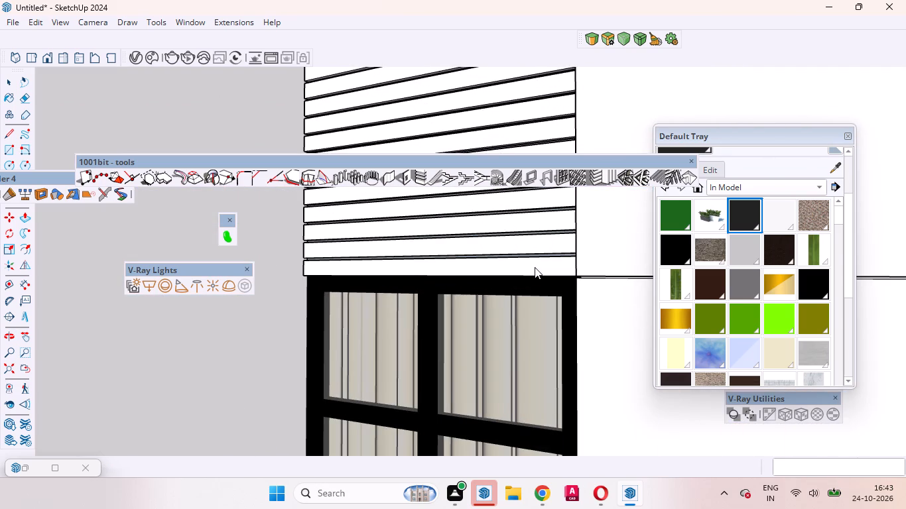
{"action": "double_click", "coordinate": [533, 272]}
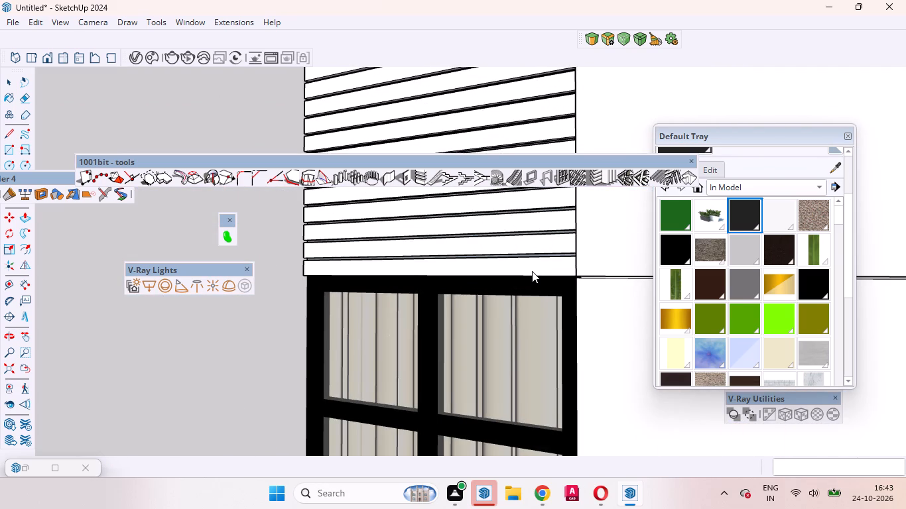
{"action": "triple_click", "coordinate": [532, 271]}
{"action": "scroll", "coordinate": [521, 302], "scroll_direction": "down", "scroll_amount": 7}
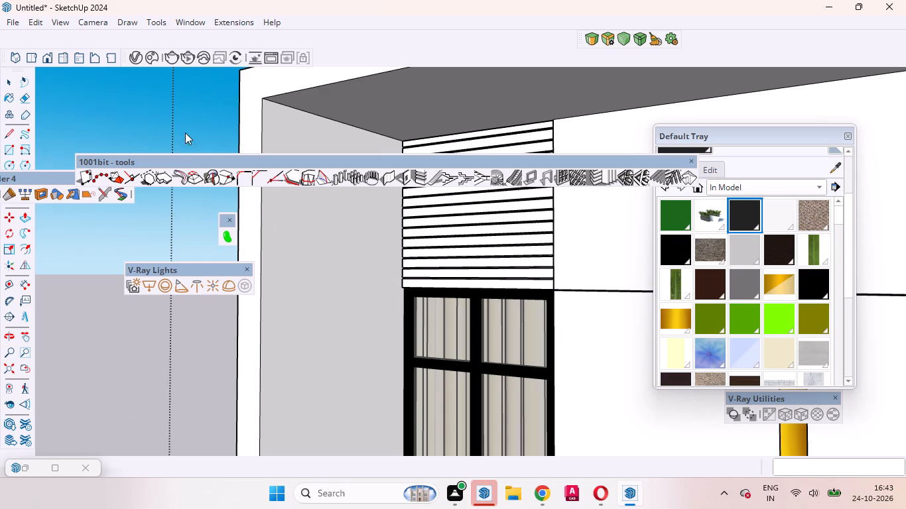
{"action": "left_click", "coordinate": [13, 87]}
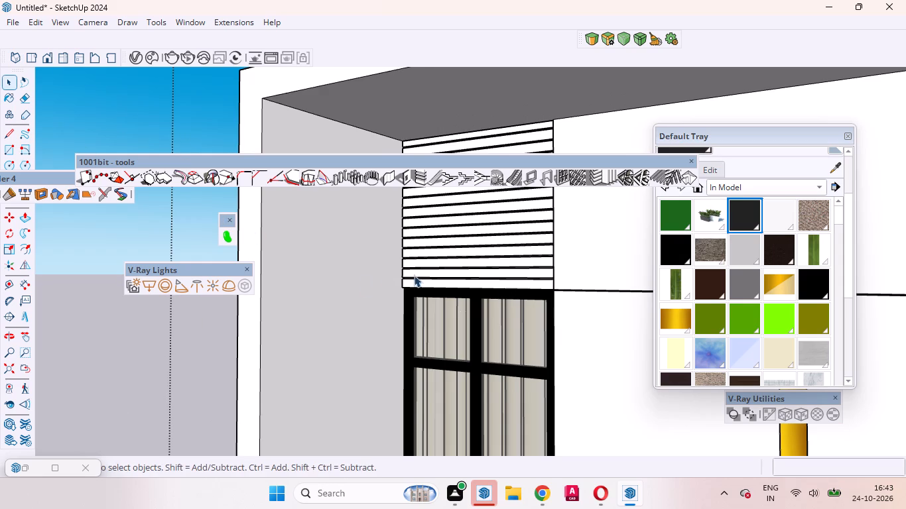
{"action": "scroll", "coordinate": [516, 294], "scroll_direction": "up", "scroll_amount": 8}
{"action": "left_click", "coordinate": [526, 280]}
{"action": "double_click", "coordinate": [526, 278]}
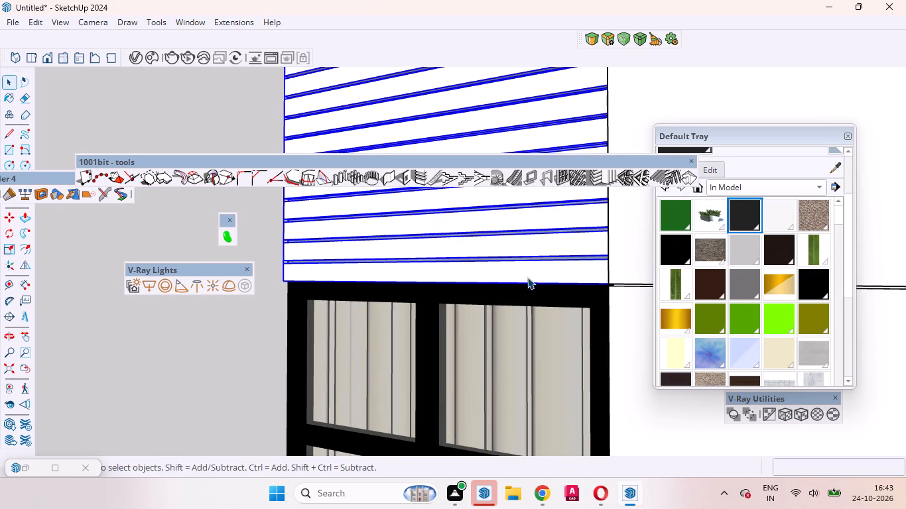
{"action": "double_click", "coordinate": [524, 266]}
{"action": "left_click", "coordinate": [526, 274]}
{"action": "double_click", "coordinate": [526, 274]}
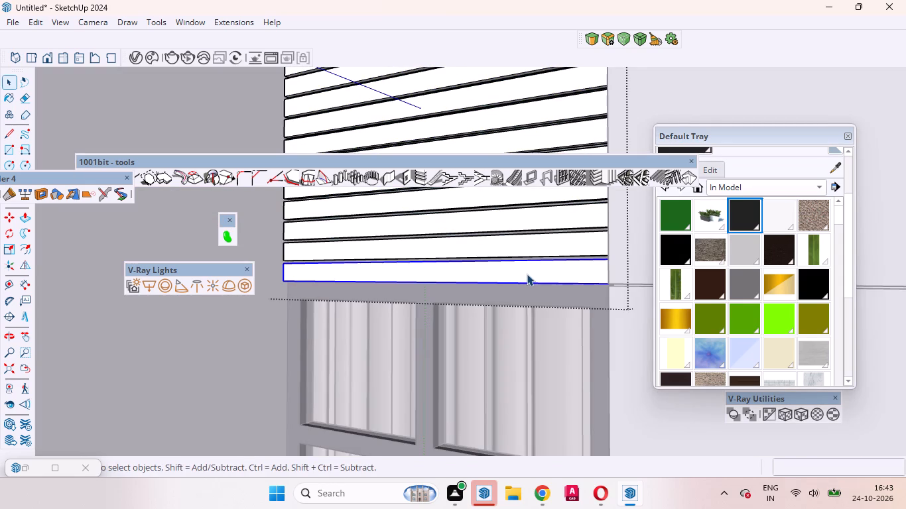
{"action": "left_click", "coordinate": [524, 269]}
{"action": "key", "text": "p"}
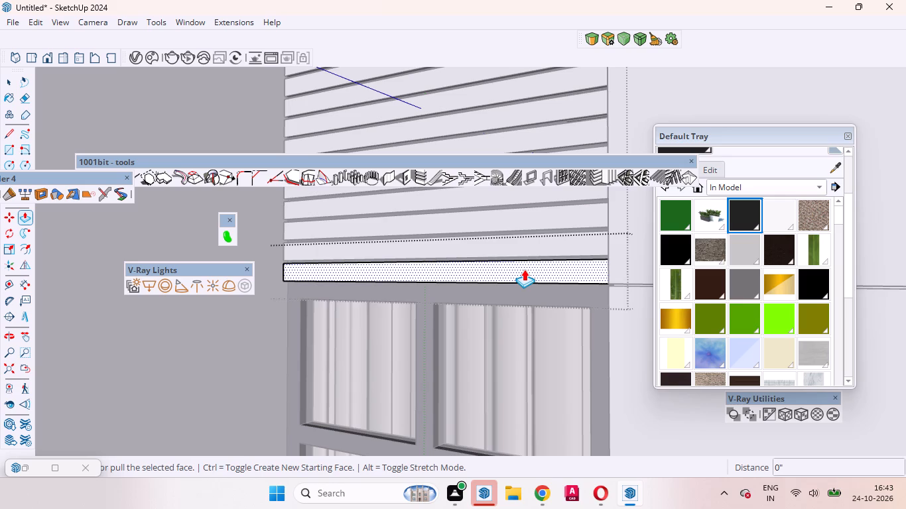
{"action": "left_click", "coordinate": [524, 269]}
{"action": "scroll", "coordinate": [475, 263], "scroll_direction": "down", "scroll_amount": 2}
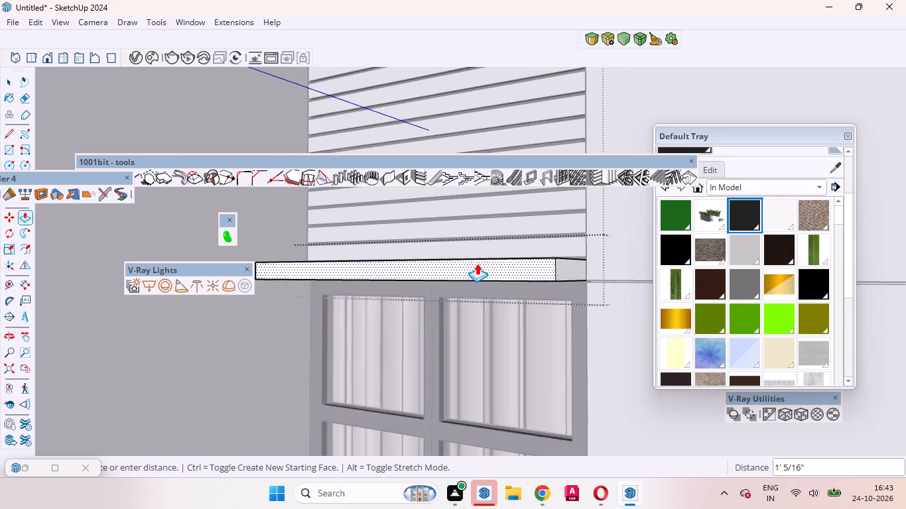
{"action": "scroll", "coordinate": [477, 263], "scroll_direction": "down", "scroll_amount": 8}
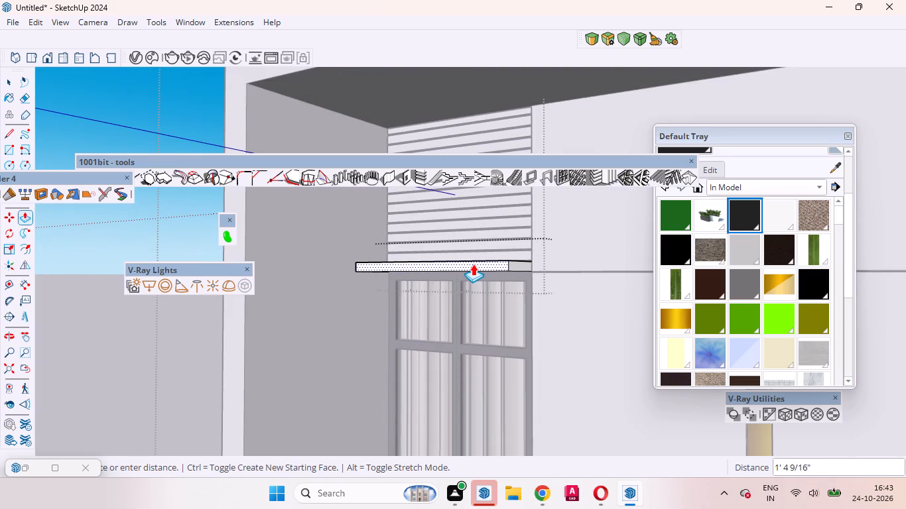
{"action": "left_click", "coordinate": [469, 264]}
{"action": "scroll", "coordinate": [484, 284], "scroll_direction": "up", "scroll_amount": 6}
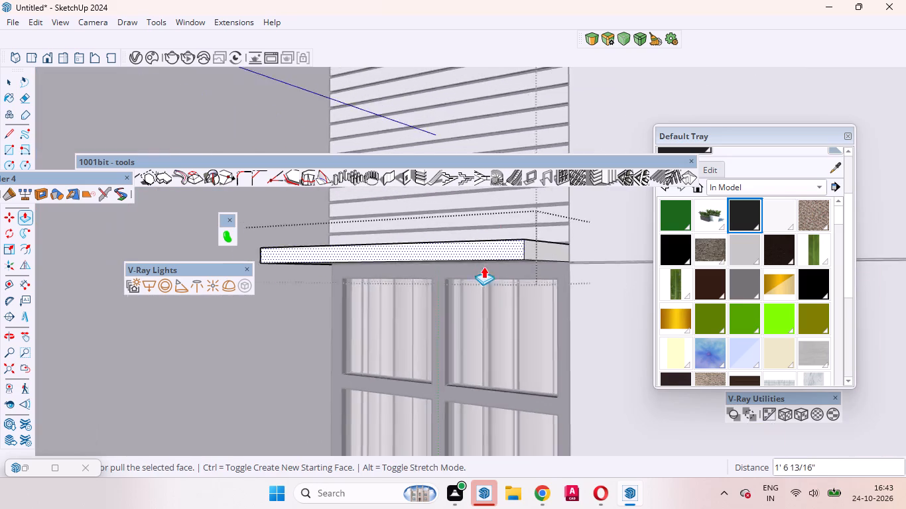
{"action": "middle_click_drag", "start_coordinate": [507, 211], "coordinate": [511, 304]}
{"action": "scroll", "coordinate": [511, 307], "scroll_direction": "down", "scroll_amount": 15}
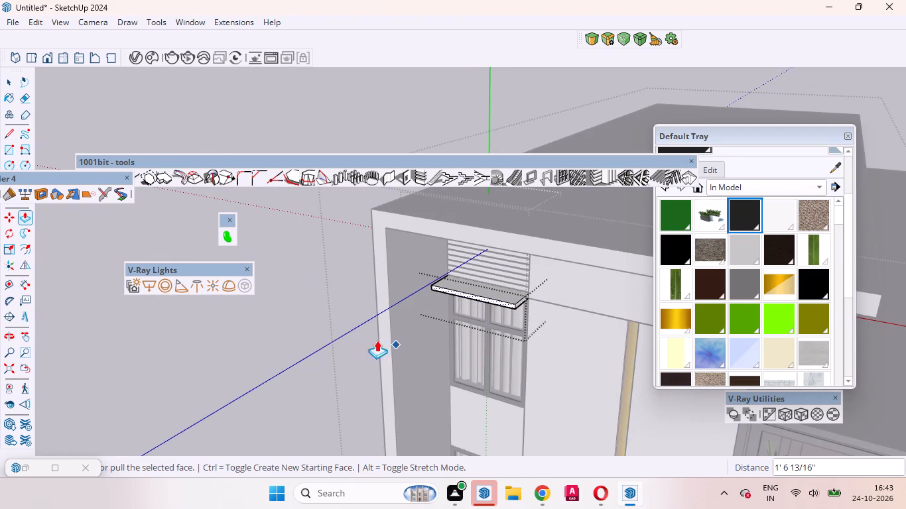
{"action": "key", "text": "space"}
{"action": "left_click", "coordinate": [292, 283]}
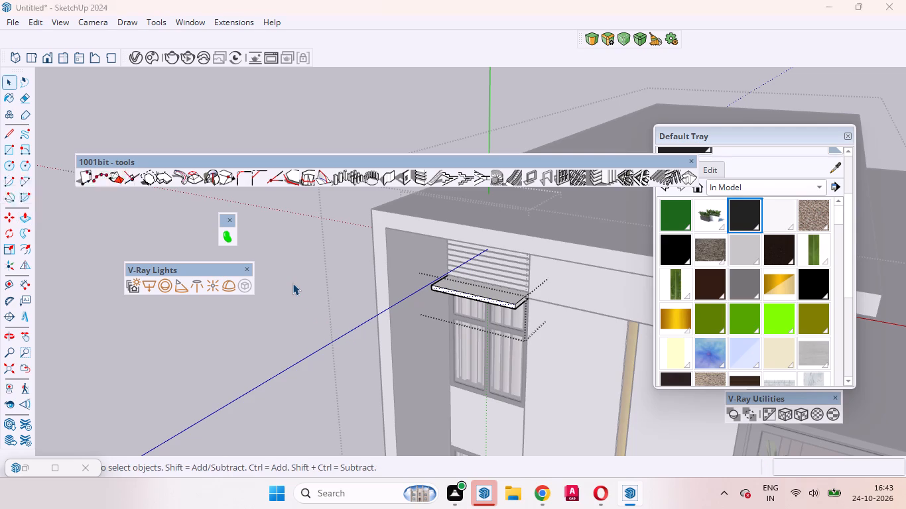
Close the louvre group and examine the projecting ledge above the upper window from below and from the front.
{"action": "scroll", "coordinate": [374, 274], "scroll_direction": "down", "scroll_amount": 4}
{"action": "middle_click_drag", "start_coordinate": [478, 331], "coordinate": [417, 225]}
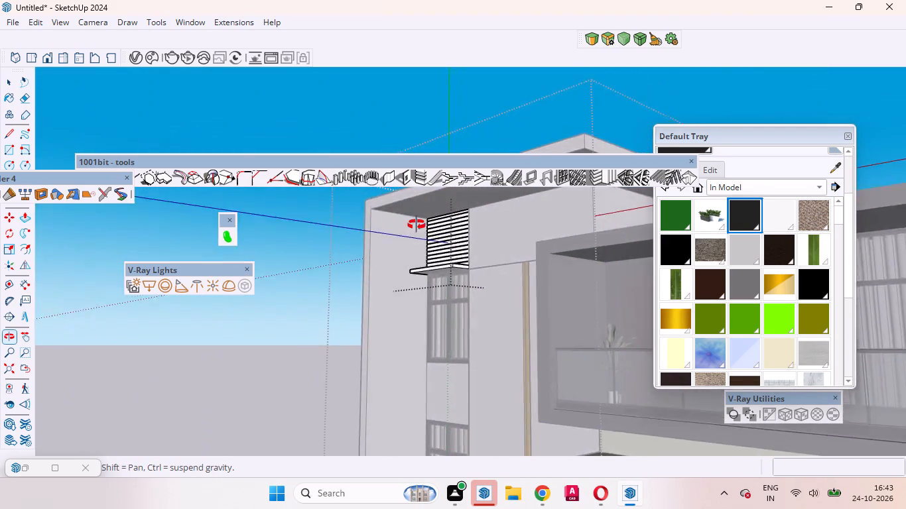
{"action": "middle_click_drag", "start_coordinate": [417, 225], "coordinate": [491, 271]}
{"action": "scroll", "coordinate": [492, 271], "scroll_direction": "up", "scroll_amount": 1}
{"action": "scroll", "coordinate": [494, 274], "scroll_direction": "down", "scroll_amount": 13}
{"action": "double_click", "coordinate": [383, 324]}
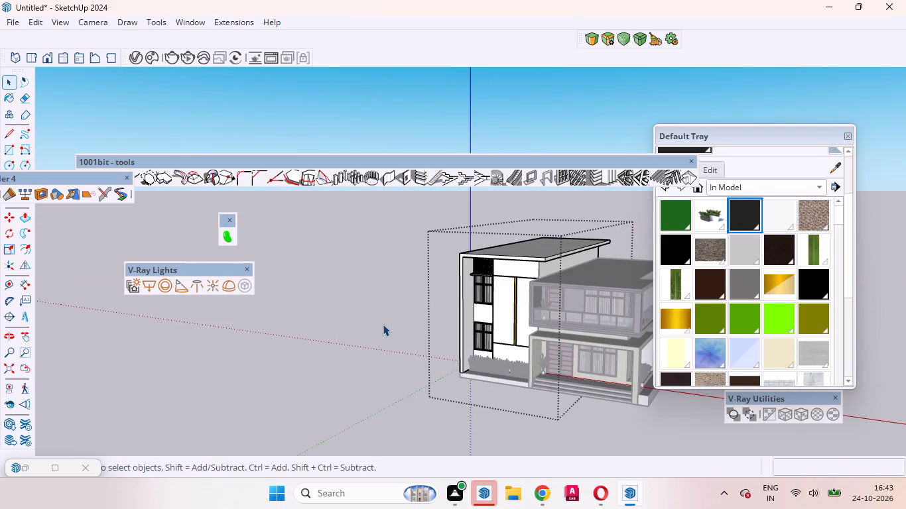
{"action": "scroll", "coordinate": [468, 270], "scroll_direction": "up", "scroll_amount": 11}
{"action": "middle_click_drag", "start_coordinate": [560, 315], "coordinate": [644, 298]}
{"action": "scroll", "coordinate": [639, 292], "scroll_direction": "up", "scroll_amount": 1}
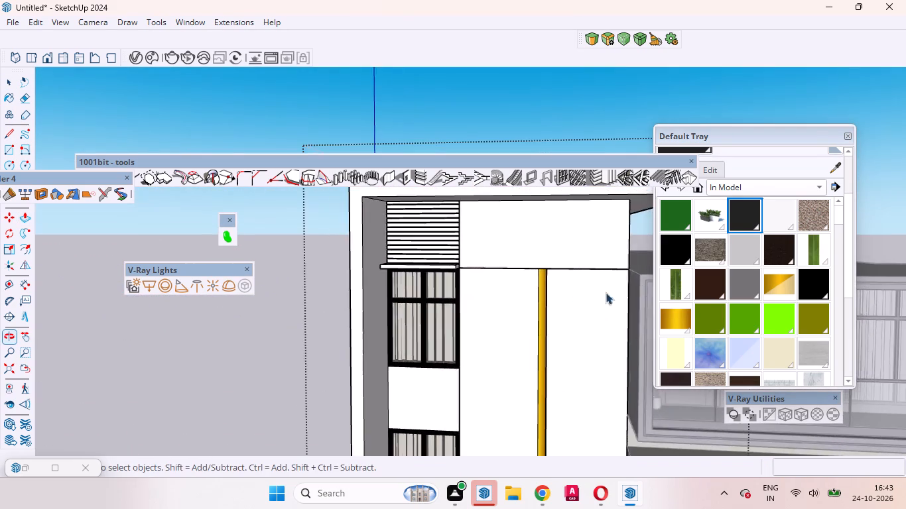
{"action": "scroll", "coordinate": [514, 299], "scroll_direction": "down", "scroll_amount": 9}
{"action": "scroll", "coordinate": [468, 359], "scroll_direction": "up", "scroll_amount": 9}
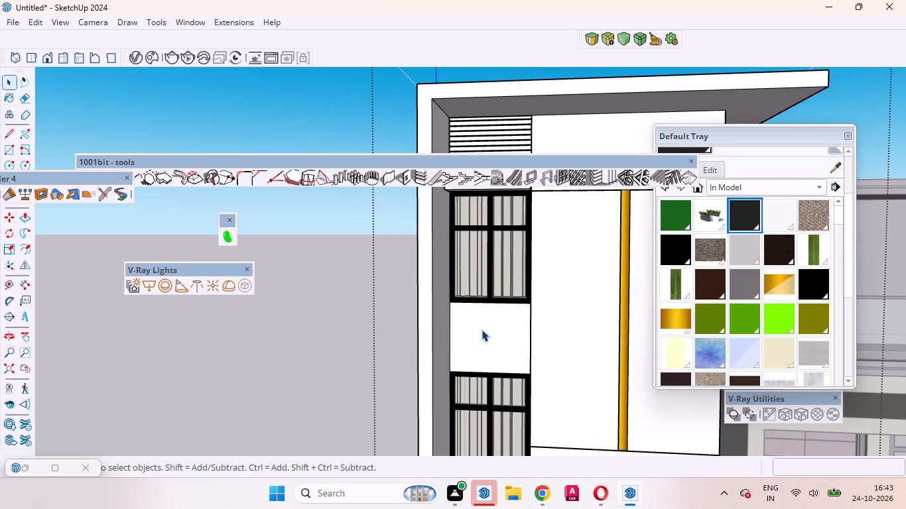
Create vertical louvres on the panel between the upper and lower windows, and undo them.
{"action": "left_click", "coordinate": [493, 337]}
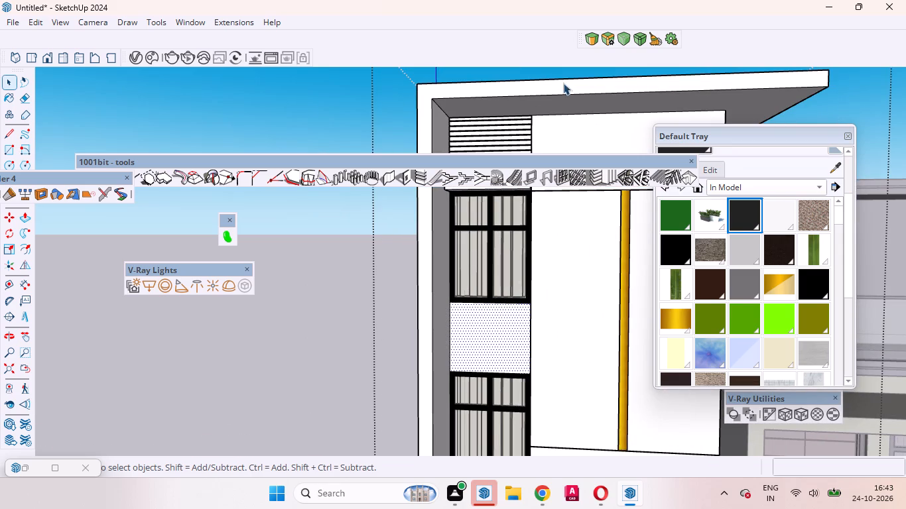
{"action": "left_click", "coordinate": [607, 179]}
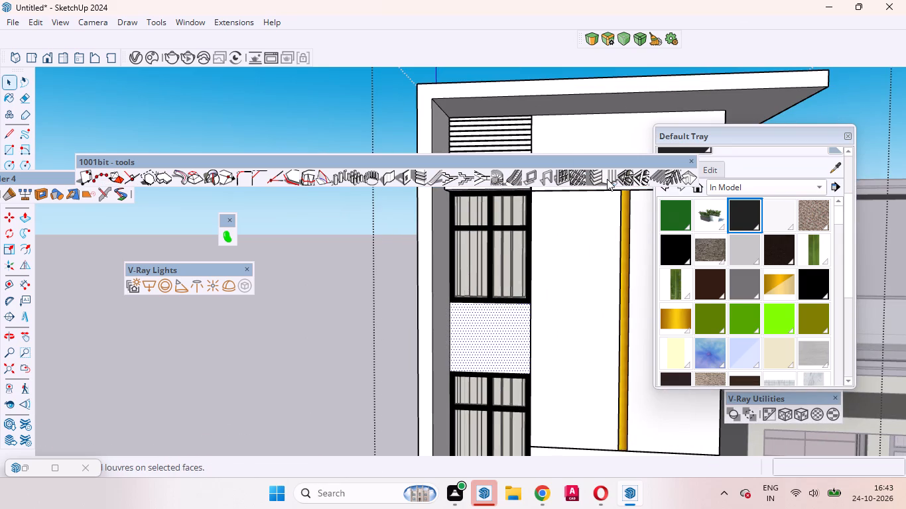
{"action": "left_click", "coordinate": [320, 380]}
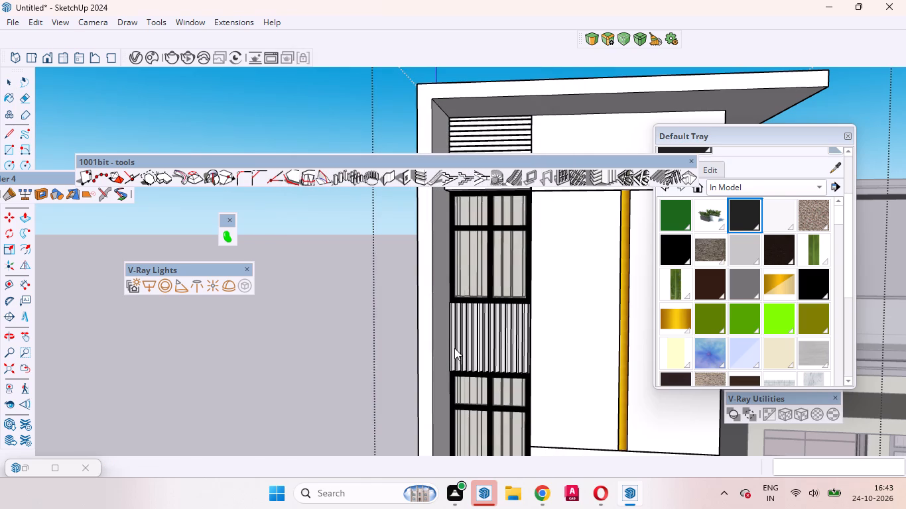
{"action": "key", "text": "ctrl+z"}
Create horizontal louvres at the front of the panel between the two windows, with depth 1", thickness 3", spacing 3 1/2" and angle 0.
{"action": "left_click", "coordinate": [466, 348]}
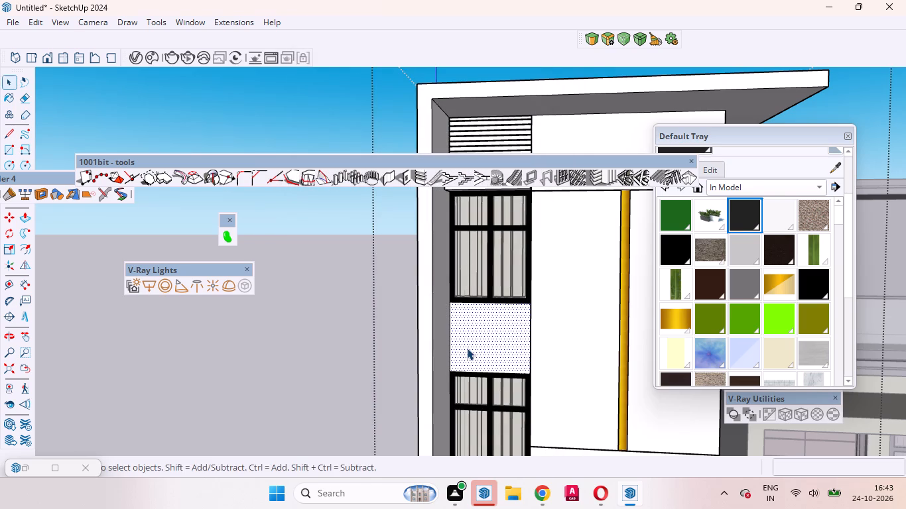
{"action": "left_click", "coordinate": [596, 168]}
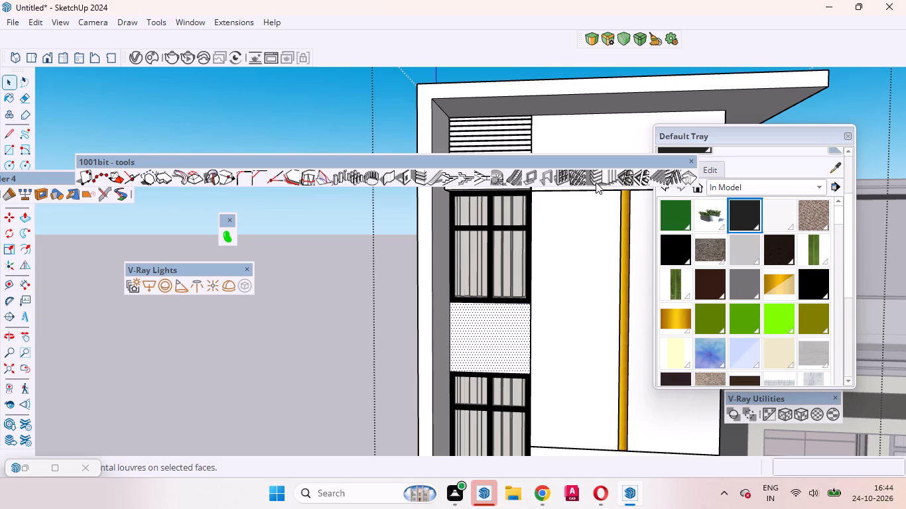
{"action": "left_click", "coordinate": [596, 178]}
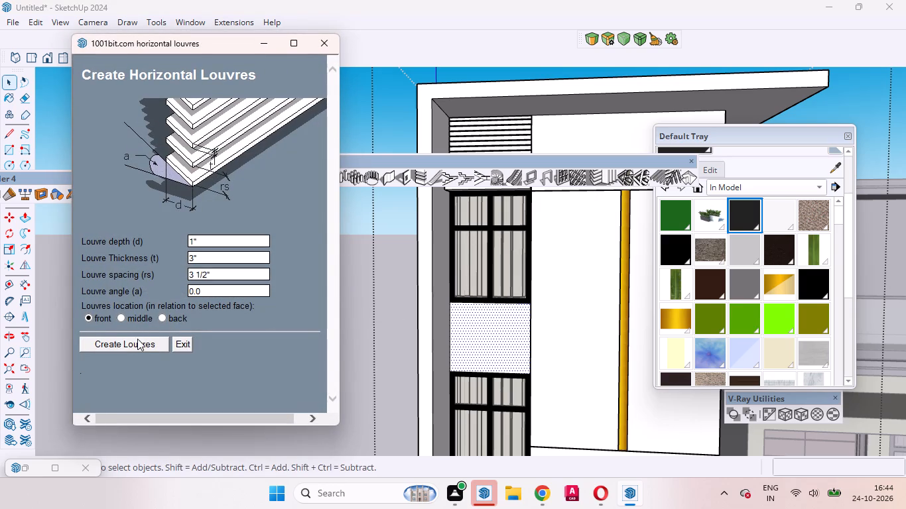
{"action": "left_click", "coordinate": [141, 343]}
Examine both louvred panels and the upper ledge on the white wing from the front, above and below.
{"action": "scroll", "coordinate": [464, 329], "scroll_direction": "down", "scroll_amount": 4}
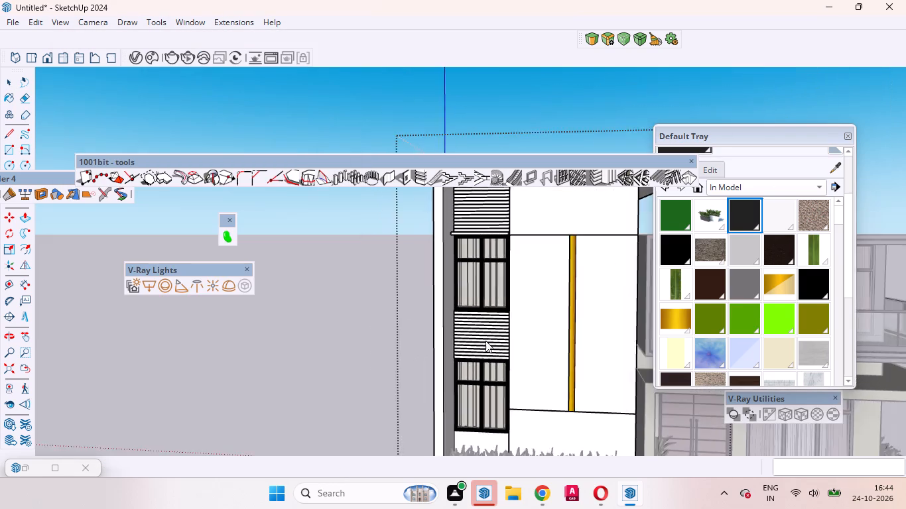
{"action": "scroll", "coordinate": [489, 343], "scroll_direction": "up", "scroll_amount": 4}
{"action": "middle_click_drag", "start_coordinate": [535, 385], "coordinate": [484, 398]}
{"action": "scroll", "coordinate": [481, 400], "scroll_direction": "up", "scroll_amount": 1}
{"action": "scroll", "coordinate": [480, 403], "scroll_direction": "down", "scroll_amount": 10}
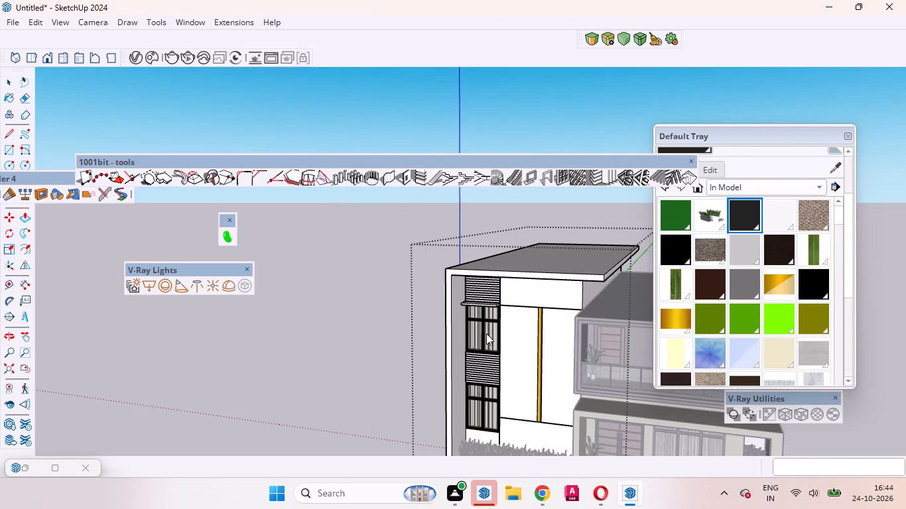
{"action": "scroll", "coordinate": [526, 290], "scroll_direction": "up", "scroll_amount": 1}
{"action": "middle_click_drag", "start_coordinate": [542, 284], "coordinate": [416, 278]}
{"action": "scroll", "coordinate": [489, 321], "scroll_direction": "up", "scroll_amount": 10}
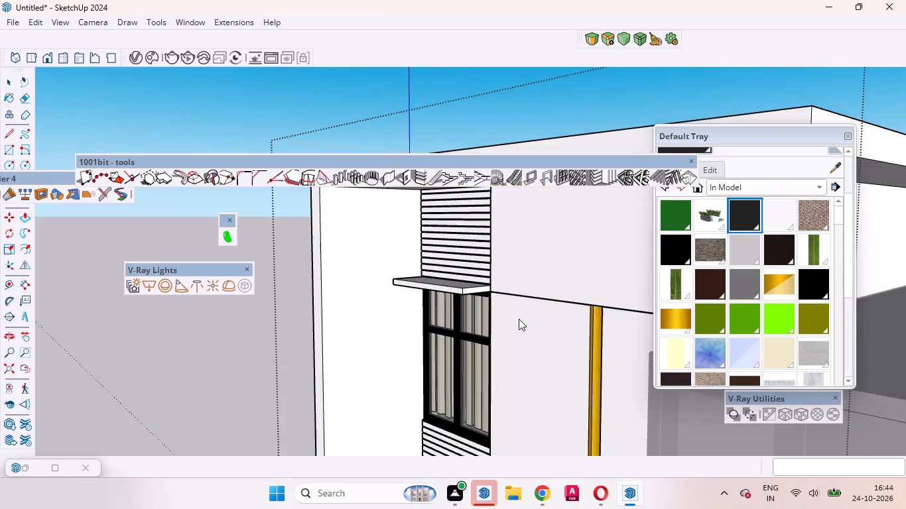
{"action": "middle_click_drag", "start_coordinate": [517, 318], "coordinate": [592, 267]}
{"action": "scroll", "coordinate": [508, 278], "scroll_direction": "up", "scroll_amount": 1}
{"action": "scroll", "coordinate": [518, 334], "scroll_direction": "down", "scroll_amount": 13}
{"action": "scroll", "coordinate": [488, 403], "scroll_direction": "up", "scroll_amount": 2}
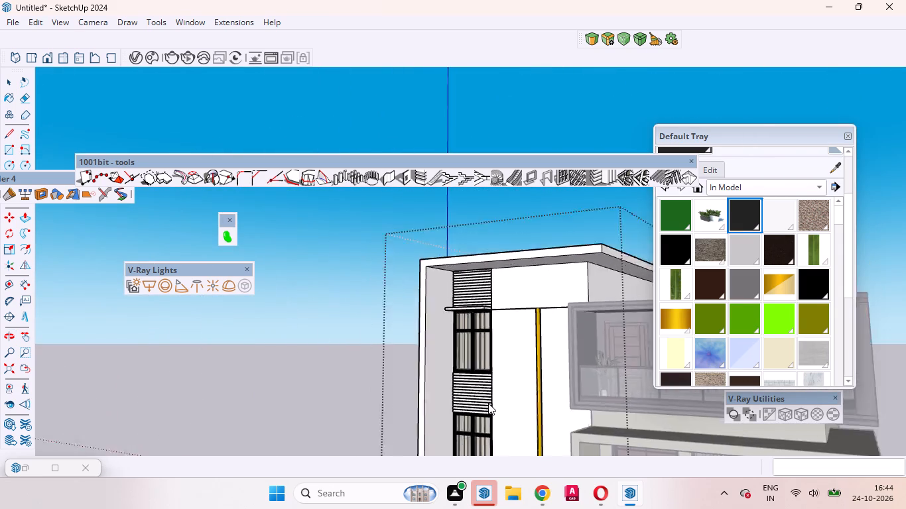
{"action": "scroll", "coordinate": [488, 403], "scroll_direction": "up", "scroll_amount": 5}
{"action": "scroll", "coordinate": [491, 380], "scroll_direction": "down", "scroll_amount": 9}
Open the louvres between the windows and pull the lowest louvre's front face outward by the same distance as the upper ledge.
{"action": "scroll", "coordinate": [484, 389], "scroll_direction": "up", "scroll_amount": 12}
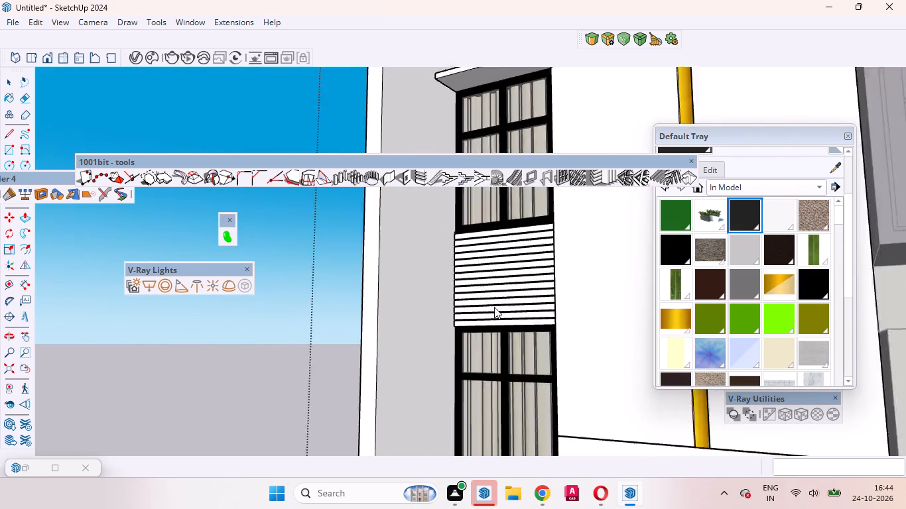
{"action": "scroll", "coordinate": [494, 307], "scroll_direction": "up", "scroll_amount": 9}
{"action": "left_click", "coordinate": [513, 326]}
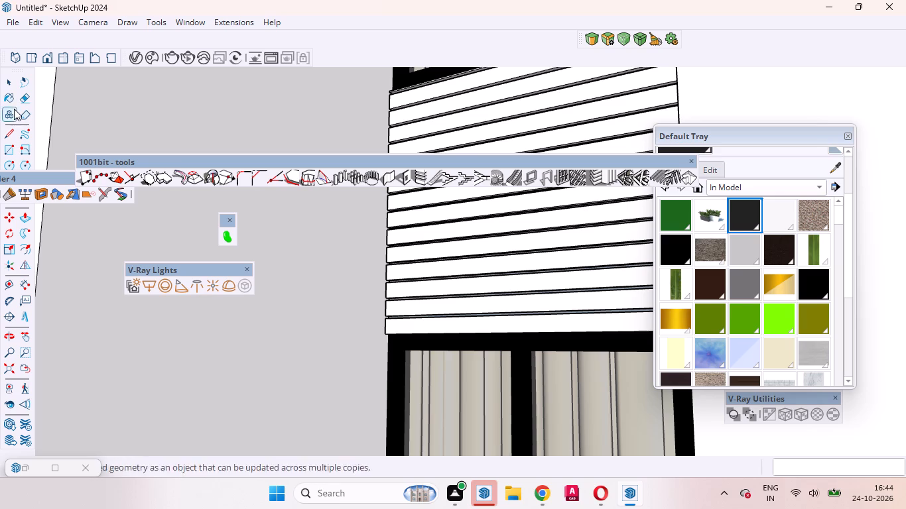
{"action": "left_click", "coordinate": [9, 75]}
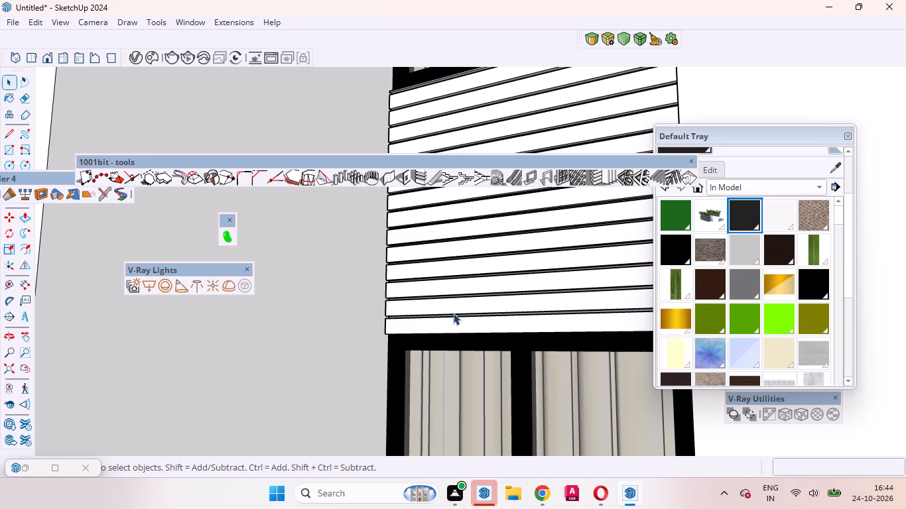
{"action": "scroll", "coordinate": [453, 313], "scroll_direction": "up", "scroll_amount": 4}
{"action": "left_click", "coordinate": [451, 335]}
{"action": "double_click", "coordinate": [451, 335]}
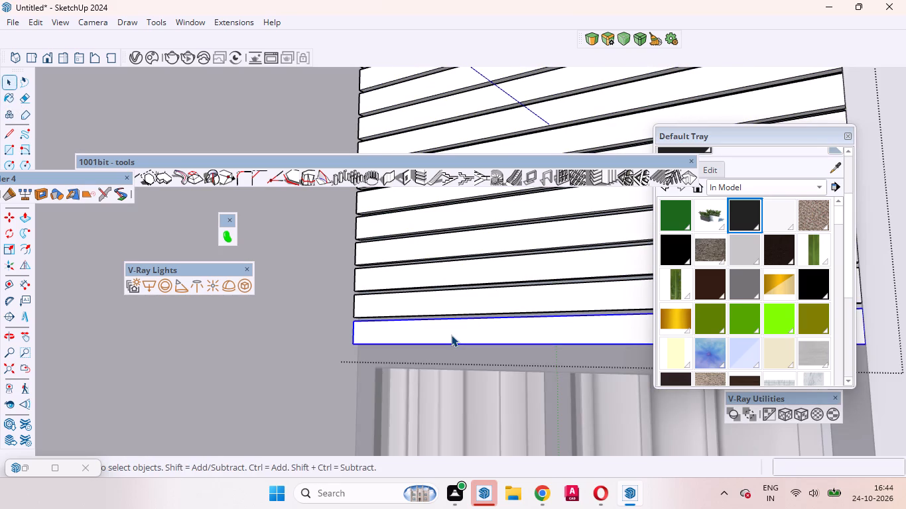
{"action": "triple_click", "coordinate": [451, 335]}
{"action": "key", "text": "p"}
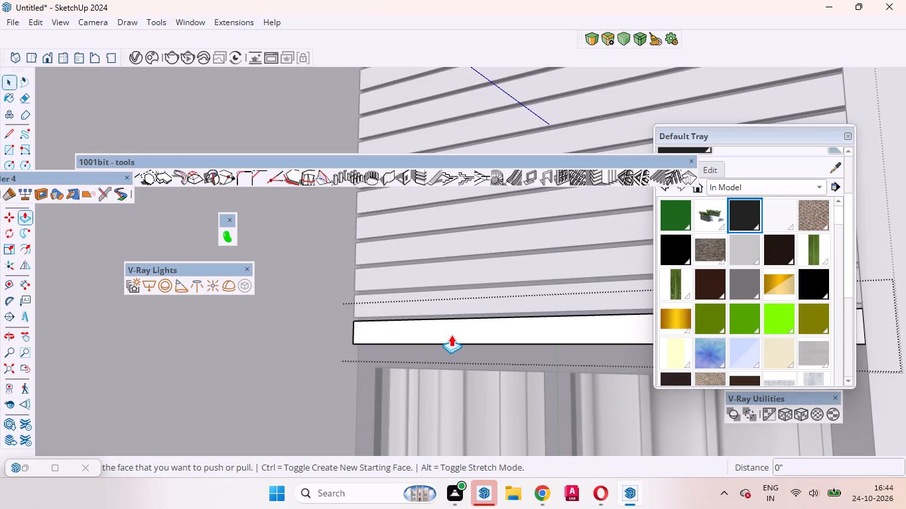
{"action": "double_click", "coordinate": [453, 335]}
{"action": "scroll", "coordinate": [453, 335], "scroll_direction": "down", "scroll_amount": 3}
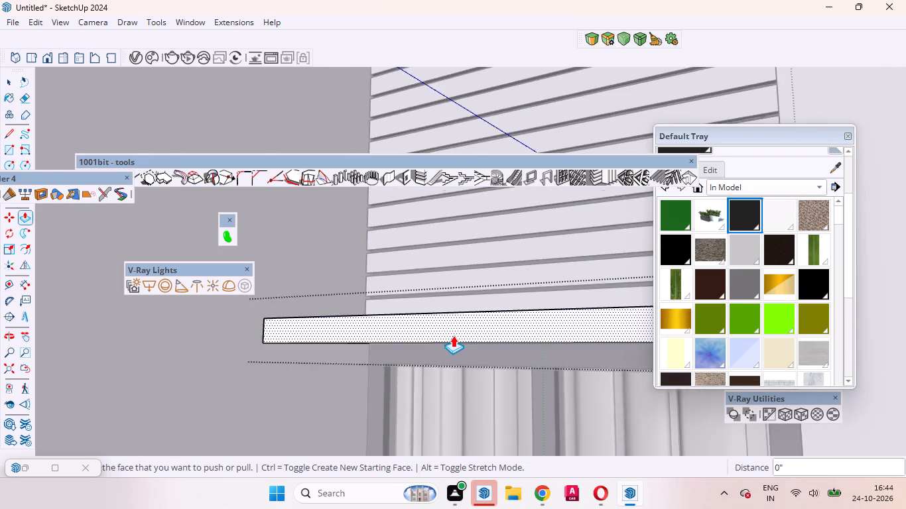
{"action": "scroll", "coordinate": [453, 335], "scroll_direction": "down", "scroll_amount": 18}
{"action": "key", "text": "space"}
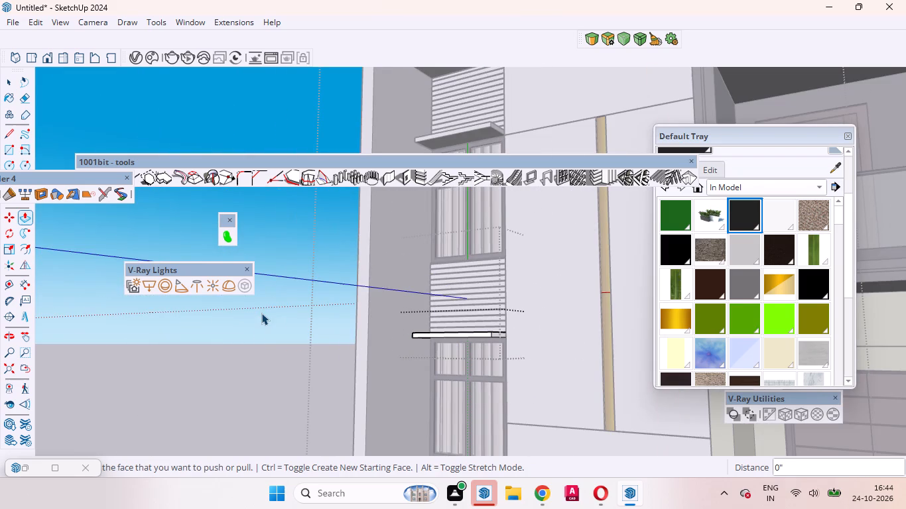
Paint the projecting ledge below the louvres between the two windows with 0136_Charcoal, and close the louvre group.
{"action": "left_click", "coordinate": [259, 313]}
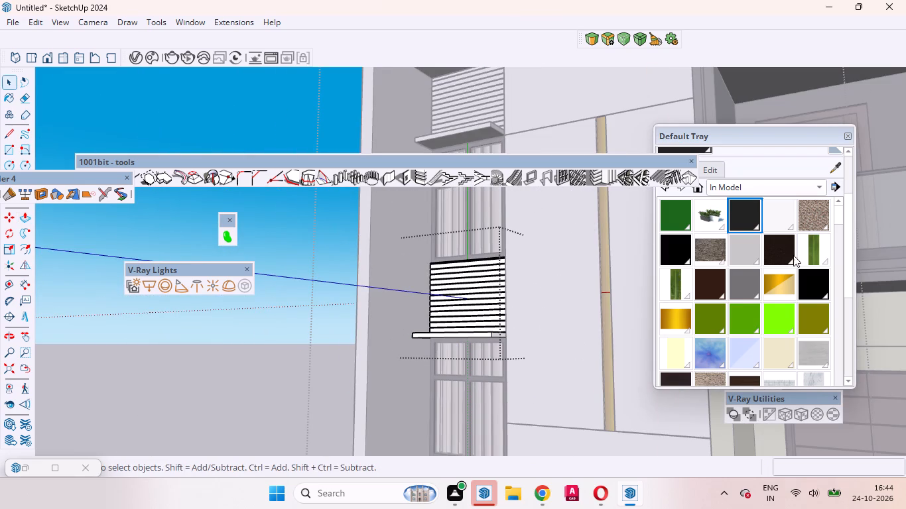
{"action": "scroll", "coordinate": [805, 236], "scroll_direction": "down", "scroll_amount": 5}
{"action": "scroll", "coordinate": [736, 155], "scroll_direction": "up", "scroll_amount": 5}
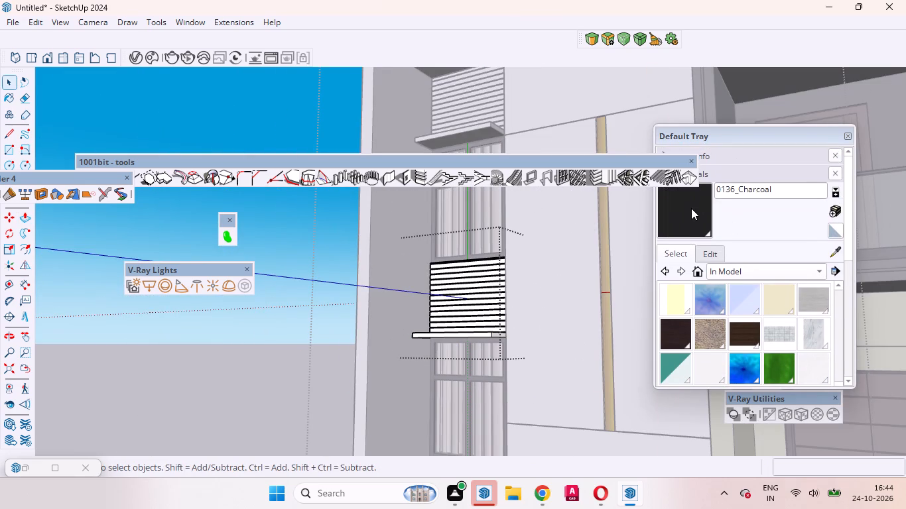
{"action": "left_click", "coordinate": [689, 208]}
{"action": "scroll", "coordinate": [488, 333], "scroll_direction": "up", "scroll_amount": 9}
{"action": "left_click", "coordinate": [477, 333]}
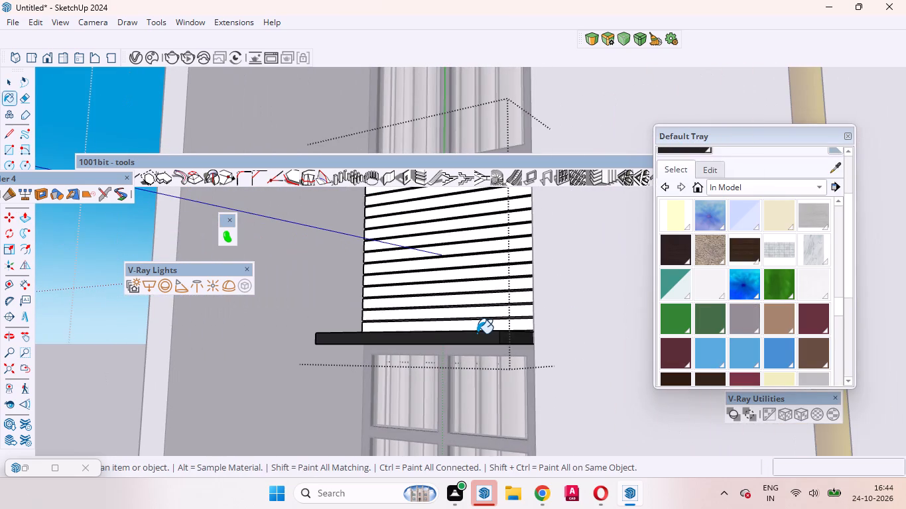
{"action": "scroll", "coordinate": [476, 338], "scroll_direction": "down", "scroll_amount": 15}
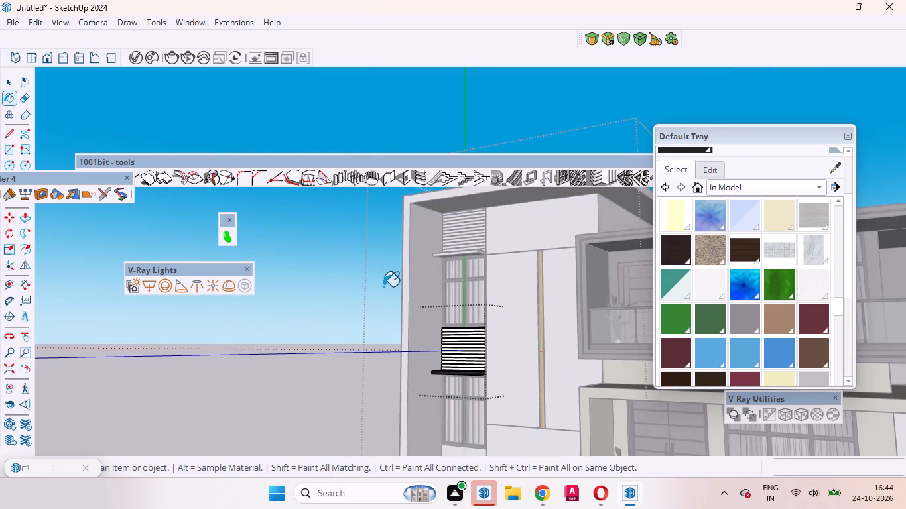
{"action": "key", "text": "space"}
{"action": "left_click", "coordinate": [357, 270]}
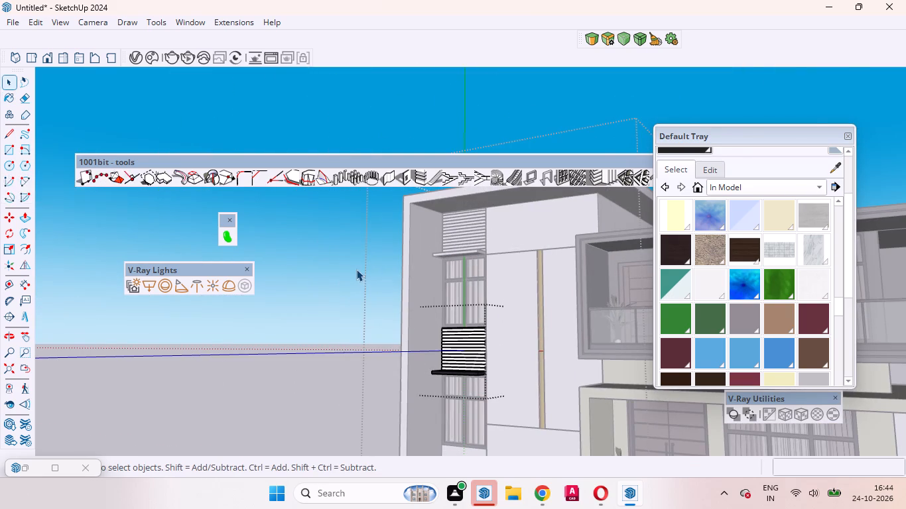
Open the louvres above the upper window, paint their projecting ledge with 0136_Charcoal, and close the open groups.
{"action": "scroll", "coordinate": [428, 286], "scroll_direction": "up", "scroll_amount": 5}
{"action": "middle_click_drag", "start_coordinate": [543, 305], "coordinate": [544, 408]}
{"action": "scroll", "coordinate": [543, 408], "scroll_direction": "up", "scroll_amount": 1}
{"action": "scroll", "coordinate": [505, 401], "scroll_direction": "down", "scroll_amount": 8}
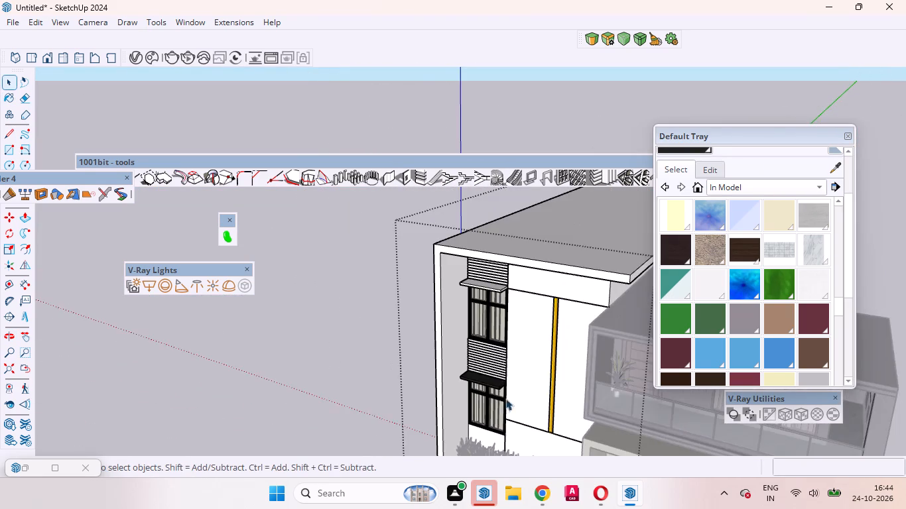
{"action": "scroll", "coordinate": [512, 299], "scroll_direction": "up", "scroll_amount": 12}
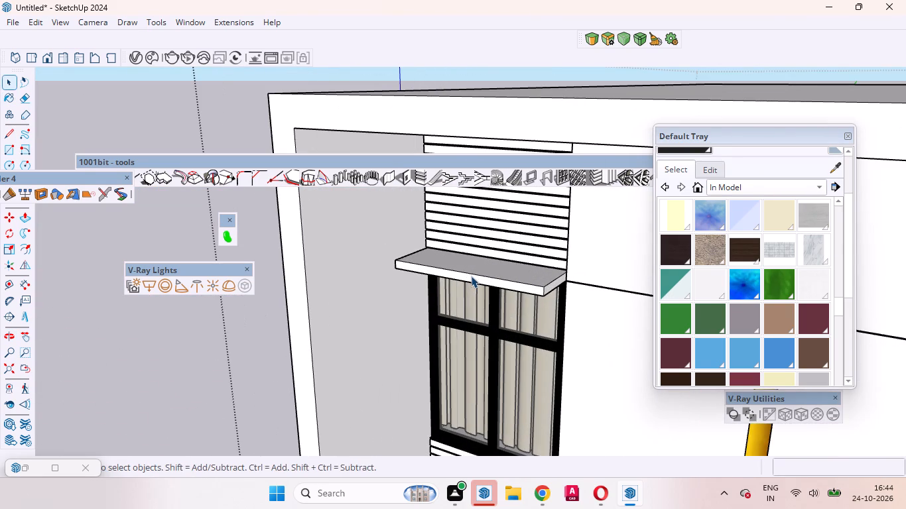
{"action": "left_click", "coordinate": [471, 276]}
{"action": "double_click", "coordinate": [468, 276]}
{"action": "left_click", "coordinate": [468, 276]}
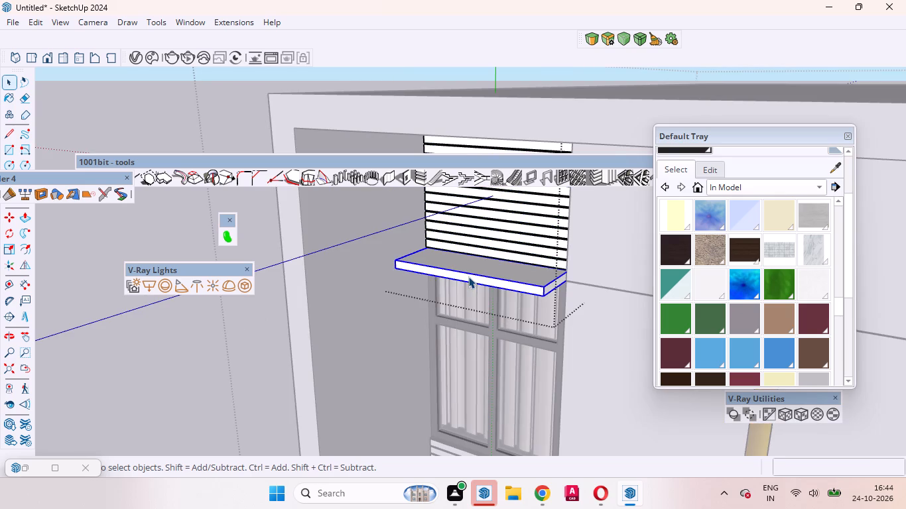
{"action": "scroll", "coordinate": [711, 183], "scroll_direction": "up", "scroll_amount": 4}
{"action": "left_click", "coordinate": [698, 203]}
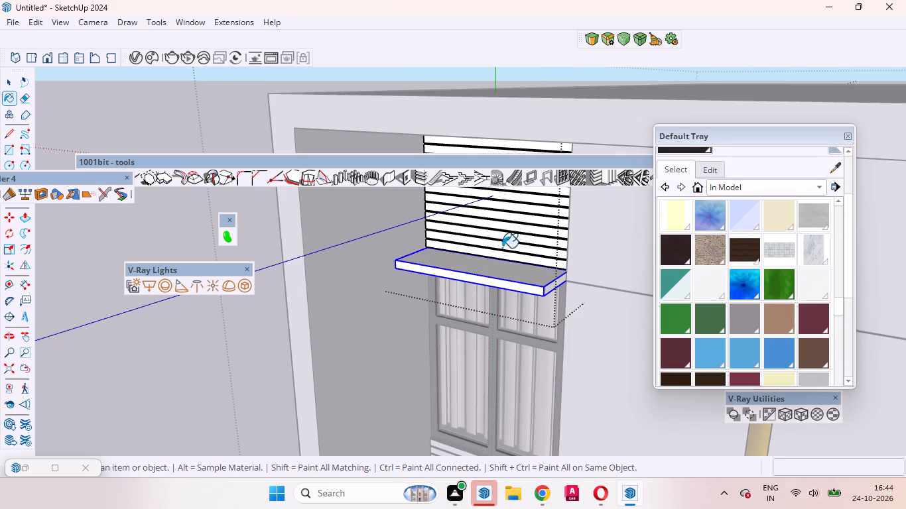
{"action": "left_click", "coordinate": [468, 280]}
{"action": "key", "text": "space"}
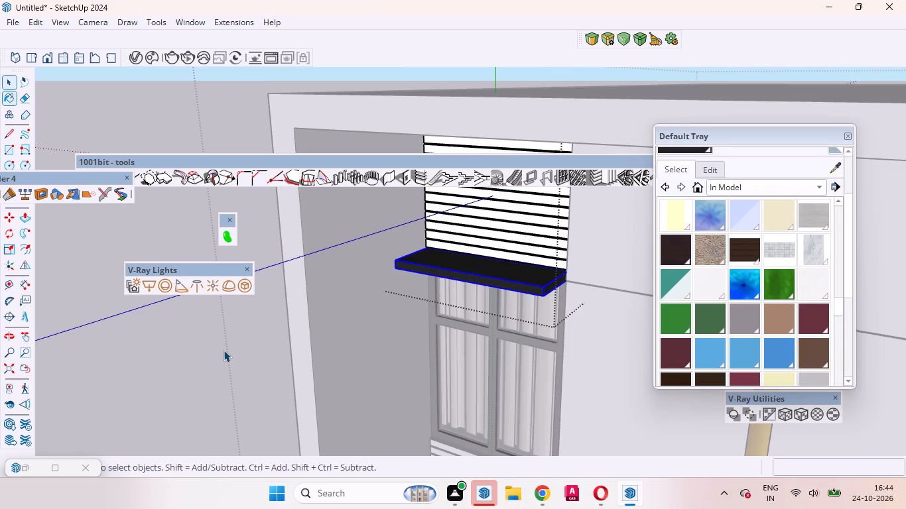
{"action": "scroll", "coordinate": [275, 298], "scroll_direction": "down", "scroll_amount": 7}
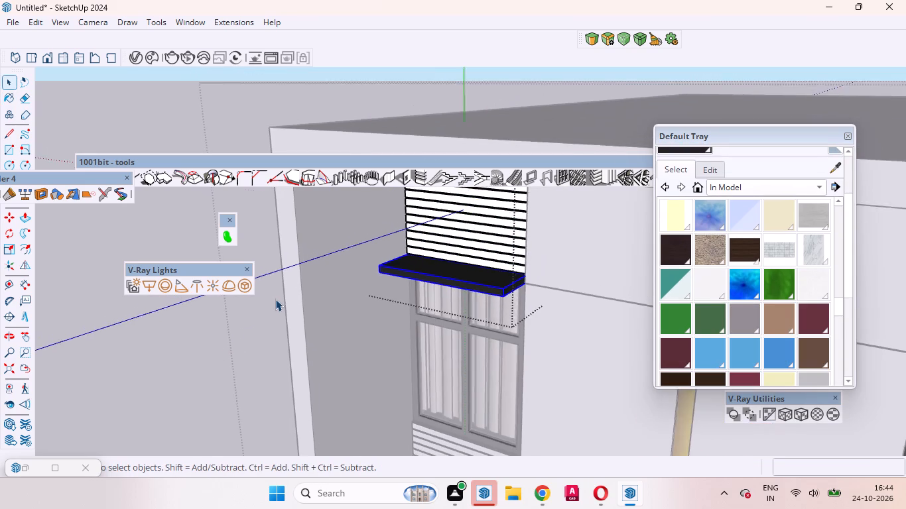
{"action": "scroll", "coordinate": [275, 299], "scroll_direction": "down", "scroll_amount": 17}
{"action": "middle_click_drag", "start_coordinate": [292, 321], "coordinate": [311, 321]}
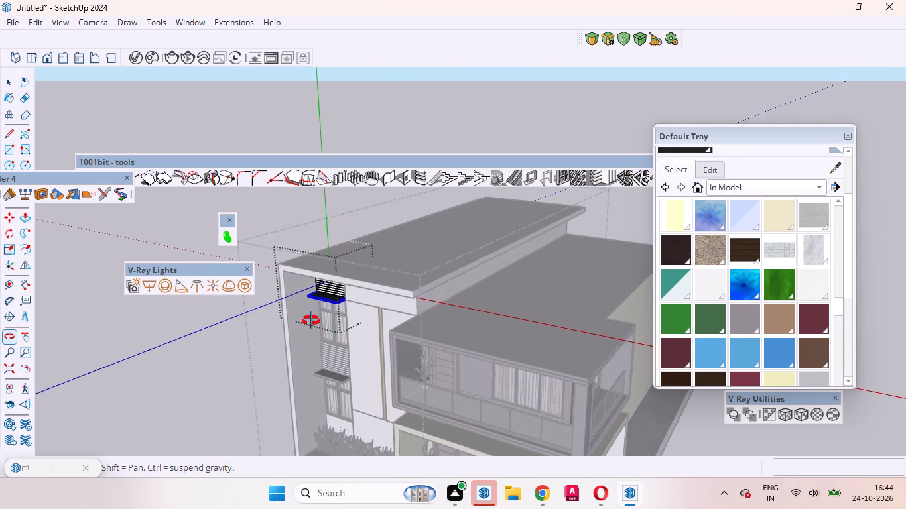
{"action": "middle_click_drag", "start_coordinate": [311, 321], "coordinate": [389, 285]}
{"action": "scroll", "coordinate": [389, 285], "scroll_direction": "up", "scroll_amount": 1}
{"action": "left_click", "coordinate": [198, 340]}
{"action": "scroll", "coordinate": [272, 249], "scroll_direction": "down", "scroll_amount": 6}
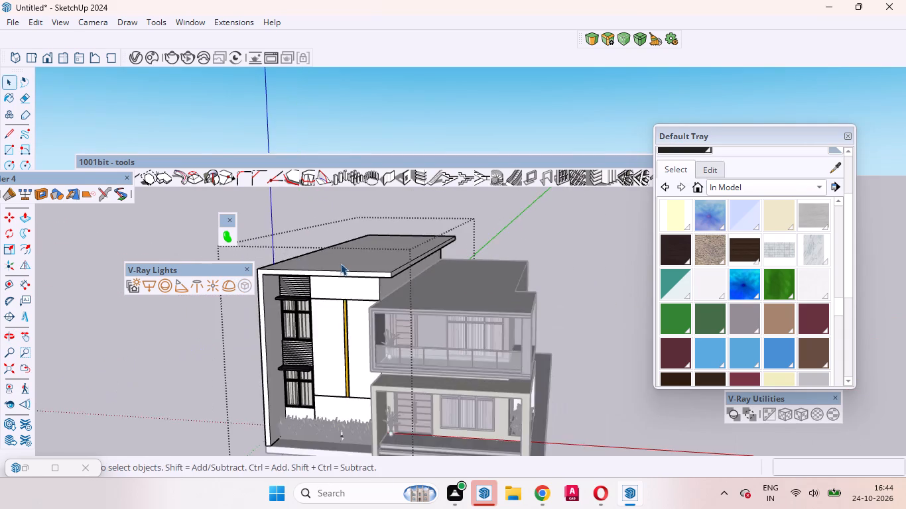
{"action": "scroll", "coordinate": [340, 263], "scroll_direction": "down", "scroll_amount": 8}
{"action": "left_click", "coordinate": [477, 345]}
Examine the white wing's louvres and ledges from the front, and look through the model's existing materials for a louvre finish.
{"action": "scroll", "coordinate": [359, 284], "scroll_direction": "up", "scroll_amount": 7}
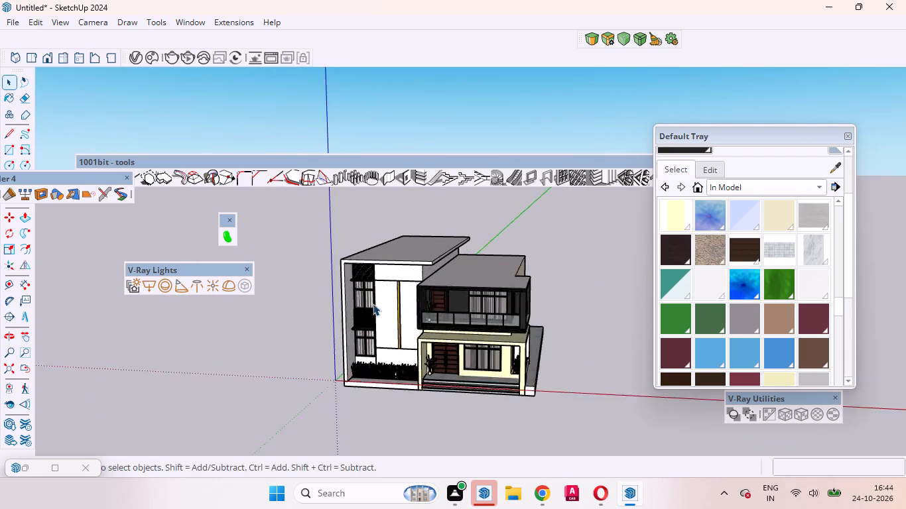
{"action": "scroll", "coordinate": [373, 304], "scroll_direction": "up", "scroll_amount": 3}
{"action": "scroll", "coordinate": [366, 225], "scroll_direction": "up", "scroll_amount": 3}
{"action": "scroll", "coordinate": [379, 297], "scroll_direction": "down", "scroll_amount": 1}
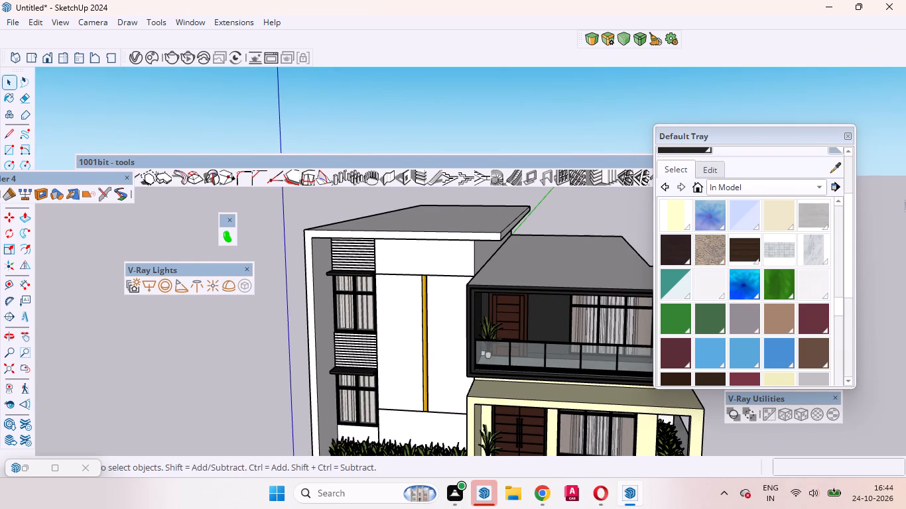
{"action": "scroll", "coordinate": [866, 223], "scroll_direction": "down", "scroll_amount": 3}
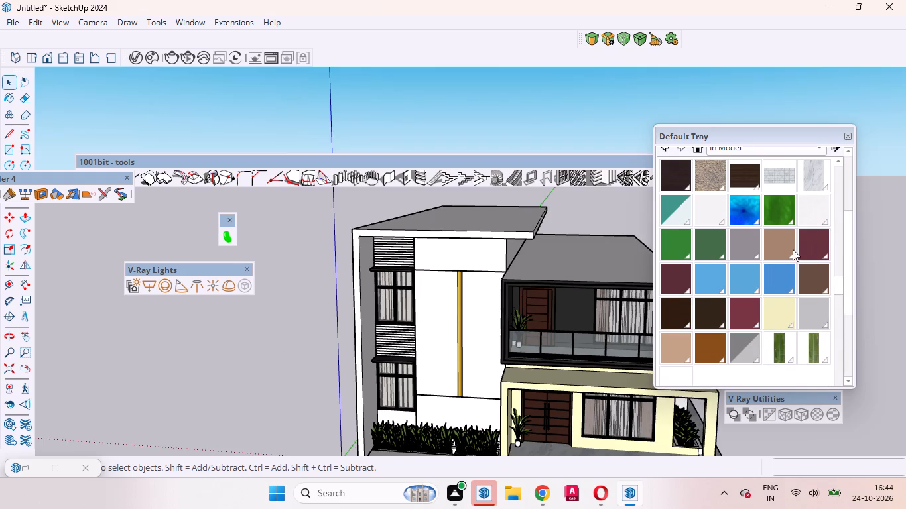
{"action": "scroll", "coordinate": [375, 308], "scroll_direction": "up", "scroll_amount": 4}
{"action": "middle_click_drag", "start_coordinate": [402, 361], "coordinate": [452, 314]}
{"action": "scroll", "coordinate": [442, 310], "scroll_direction": "up", "scroll_amount": 1}
{"action": "scroll", "coordinate": [395, 316], "scroll_direction": "down", "scroll_amount": 5}
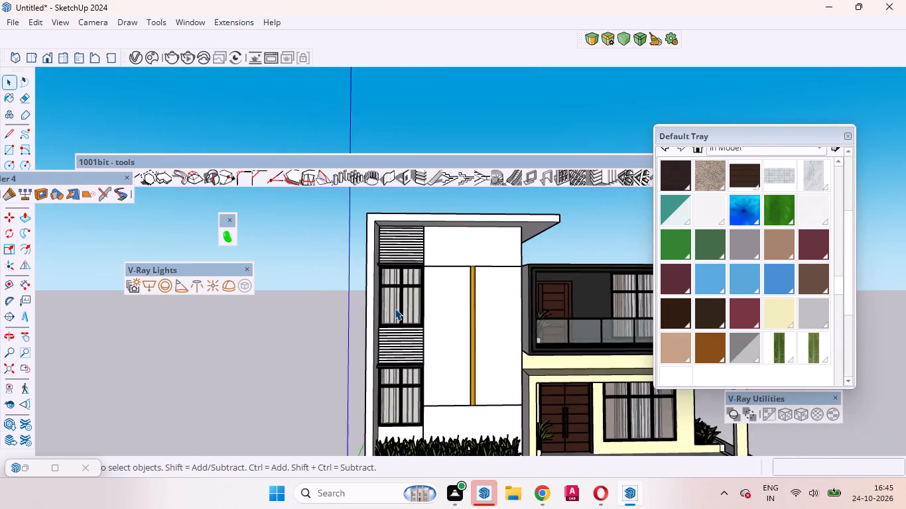
{"action": "scroll", "coordinate": [395, 308], "scroll_direction": "up", "scroll_amount": 5}
{"action": "scroll", "coordinate": [248, 389], "scroll_direction": "down", "scroll_amount": 5}
{"action": "scroll", "coordinate": [762, 196], "scroll_direction": "up", "scroll_amount": 1}
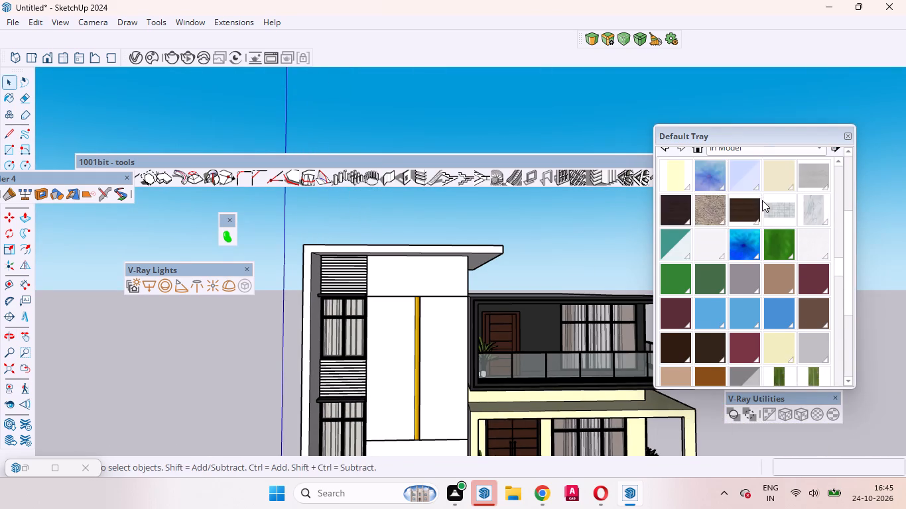
{"action": "scroll", "coordinate": [762, 217], "scroll_direction": "up", "scroll_amount": 16}
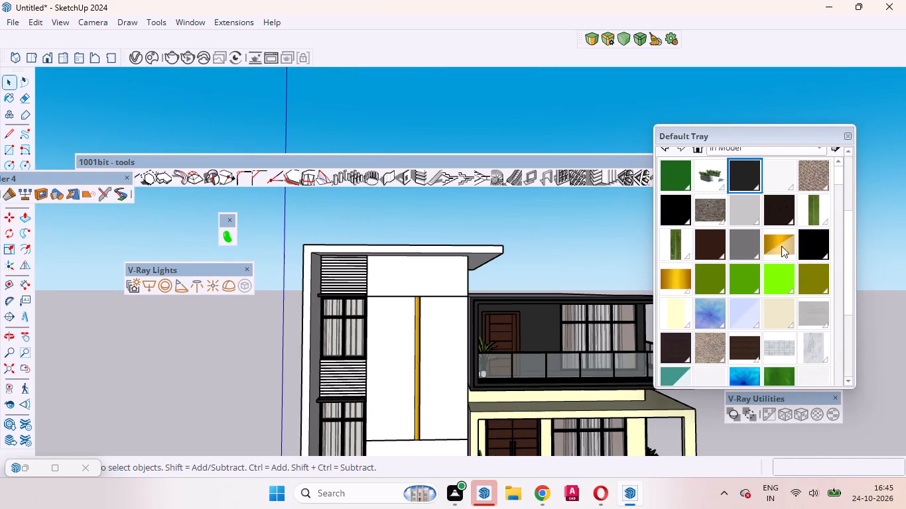
{"action": "scroll", "coordinate": [771, 197], "scroll_direction": "up", "scroll_amount": 4}
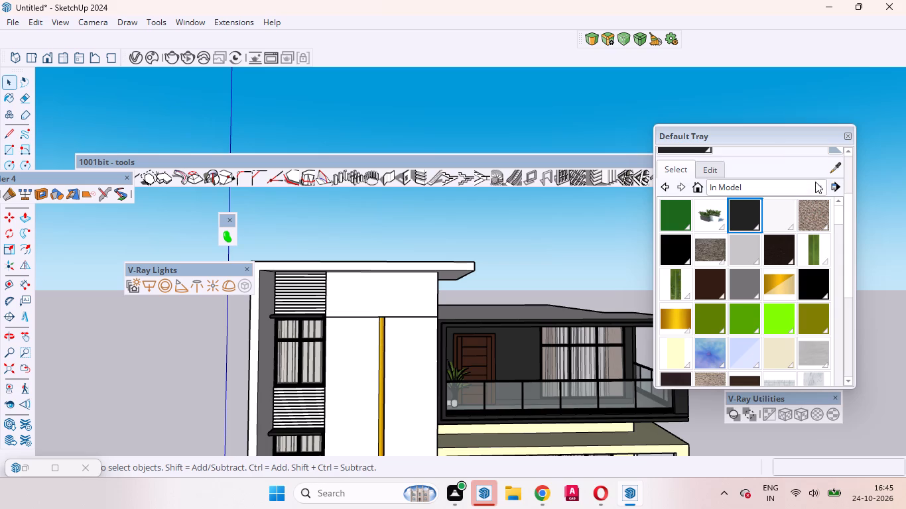
Paint the top seven slats of the louvres above the upper window with the light reddish-brown grained material from the Wood collection.
{"action": "left_click", "coordinate": [818, 186]}
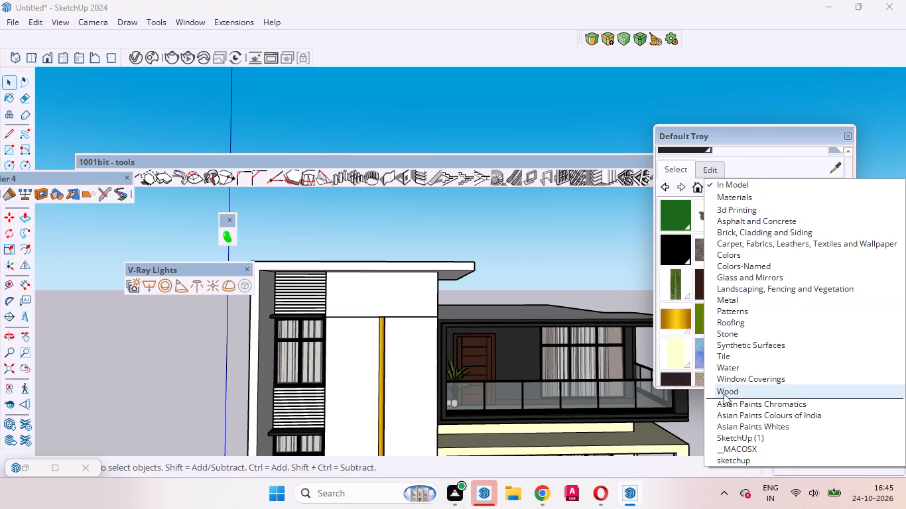
{"action": "left_click", "coordinate": [724, 394]}
{"action": "left_click", "coordinate": [716, 290]}
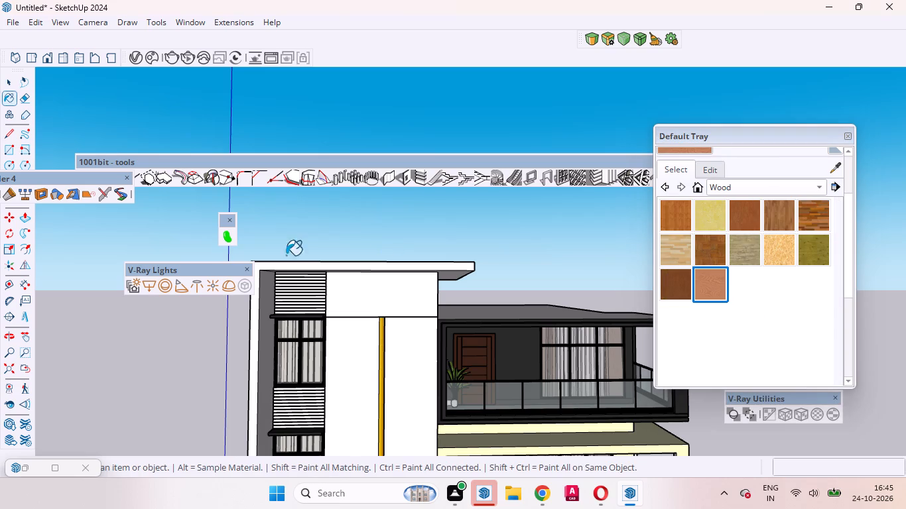
{"action": "key", "text": "space"}
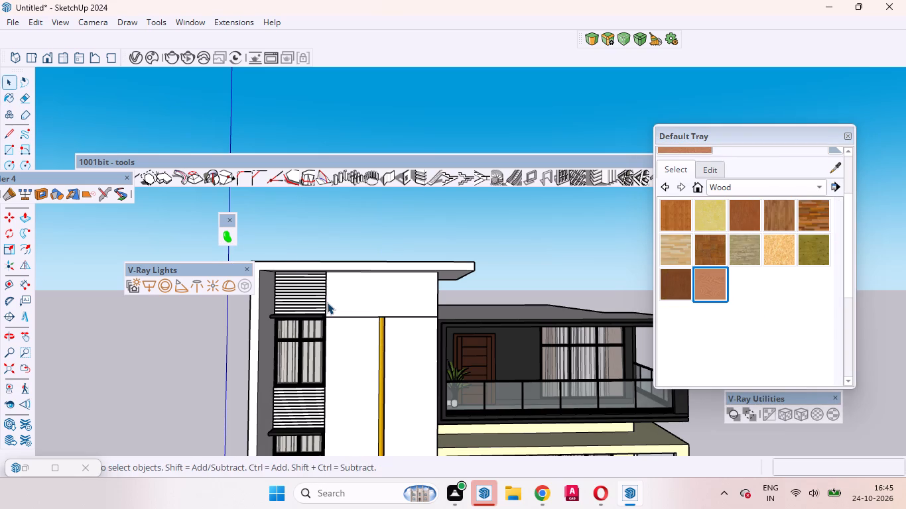
{"action": "scroll", "coordinate": [308, 294], "scroll_direction": "up", "scroll_amount": 9}
{"action": "left_click", "coordinate": [302, 281]}
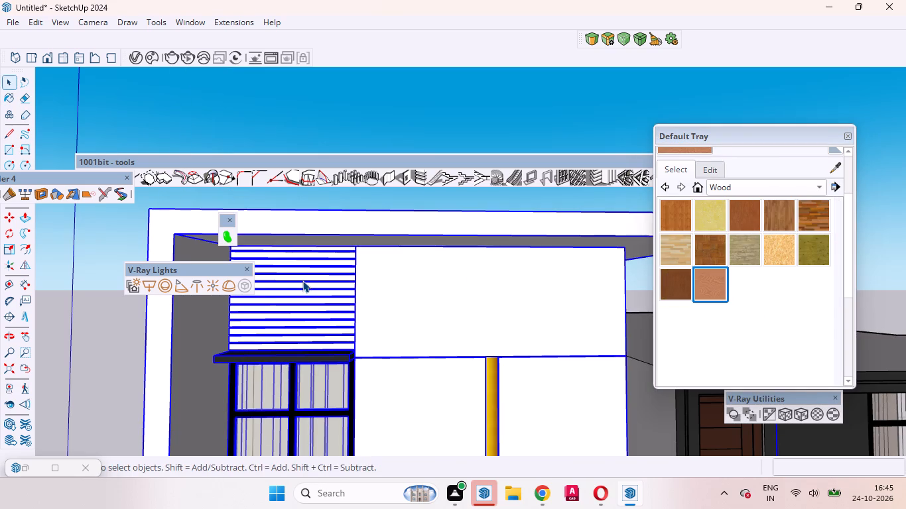
{"action": "double_click", "coordinate": [302, 280]}
{"action": "left_click", "coordinate": [302, 280]}
{"action": "left_click", "coordinate": [302, 280]}
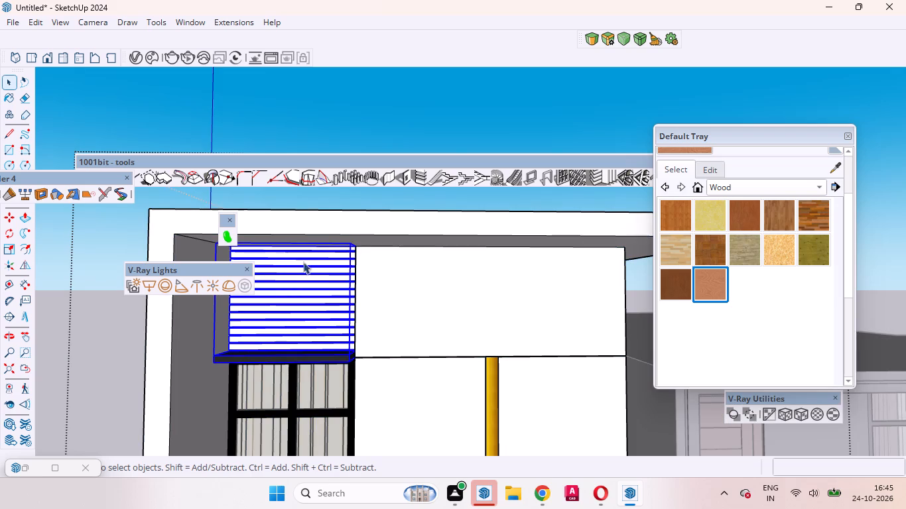
{"action": "double_click", "coordinate": [307, 256]}
{"action": "left_click", "coordinate": [312, 249]}
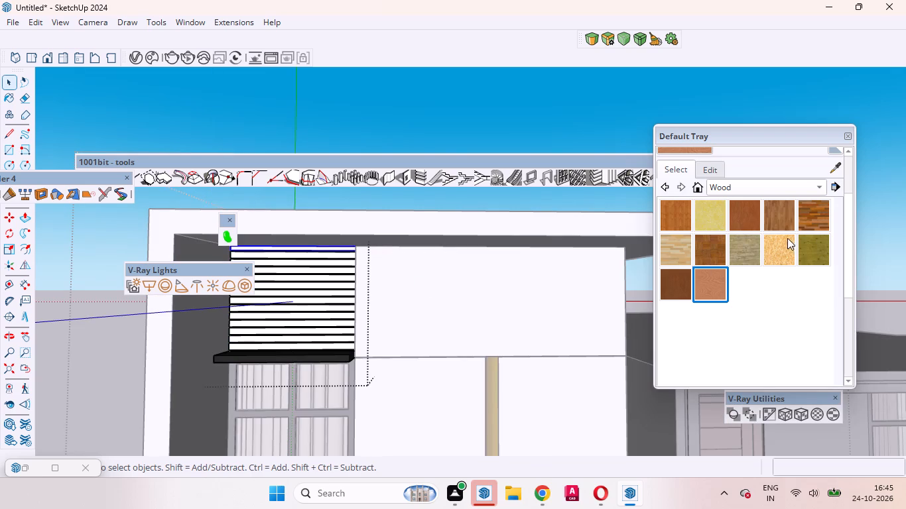
{"action": "left_click", "coordinate": [713, 282]}
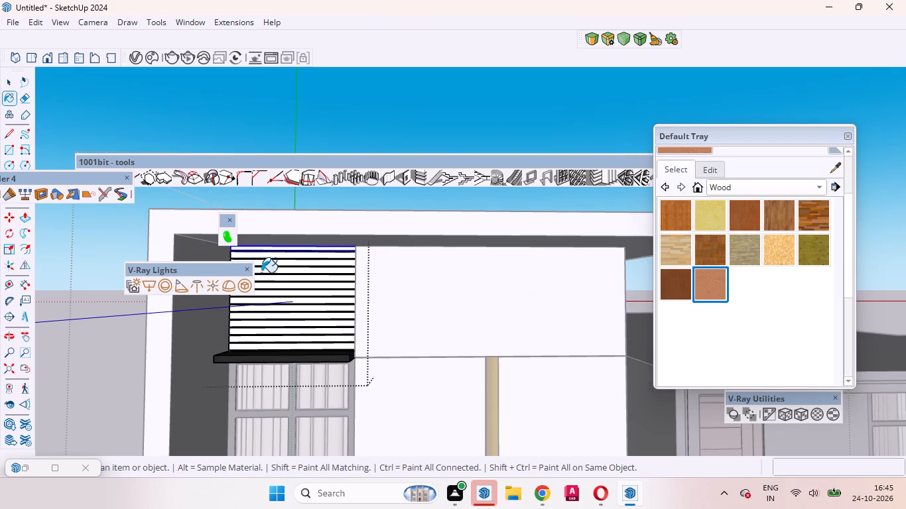
{"action": "scroll", "coordinate": [261, 272], "scroll_direction": "up", "scroll_amount": 14}
{"action": "left_click", "coordinate": [281, 217]}
{"action": "left_click", "coordinate": [284, 233]}
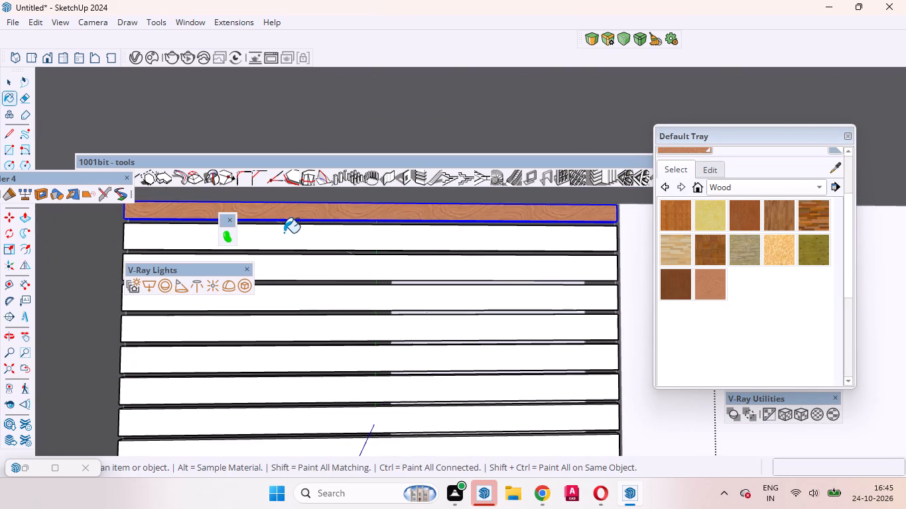
{"action": "left_click", "coordinate": [286, 272]}
{"action": "left_click", "coordinate": [294, 305]}
{"action": "left_click", "coordinate": [298, 341]}
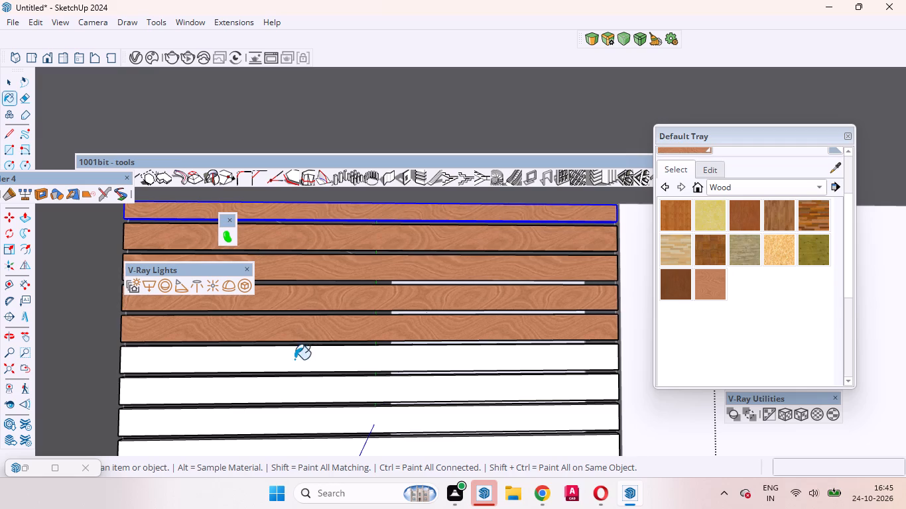
{"action": "left_click", "coordinate": [290, 374]}
{"action": "left_click", "coordinate": [291, 370]}
Paint the remaining slats of the upper louvres, down to the charcoal ledge, with the same reddish-brown wood.
{"action": "scroll", "coordinate": [332, 312], "scroll_direction": "down", "scroll_amount": 7}
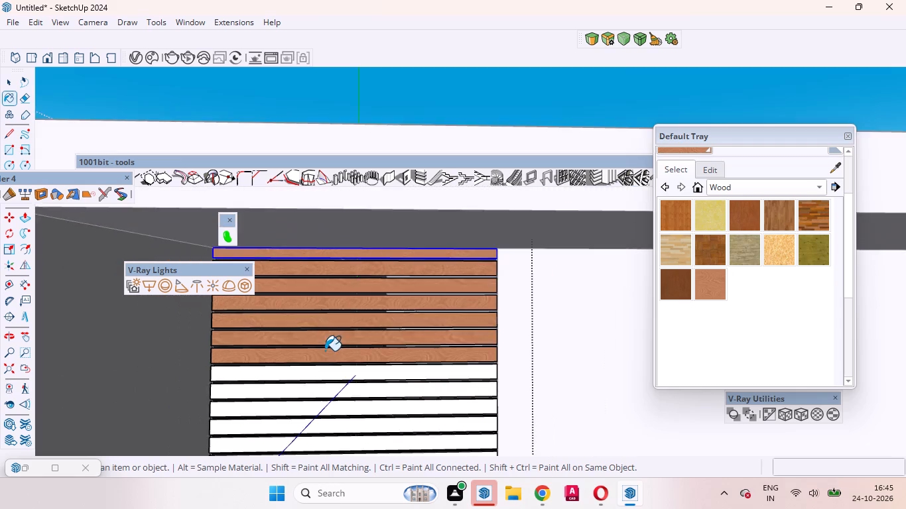
{"action": "scroll", "coordinate": [327, 356], "scroll_direction": "down", "scroll_amount": 2}
{"action": "scroll", "coordinate": [327, 356], "scroll_direction": "up", "scroll_amount": 1}
{"action": "scroll", "coordinate": [327, 356], "scroll_direction": "down", "scroll_amount": 1}
{"action": "scroll", "coordinate": [424, 376], "scroll_direction": "up", "scroll_amount": 4}
{"action": "left_click", "coordinate": [416, 372]}
{"action": "left_click", "coordinate": [397, 392]}
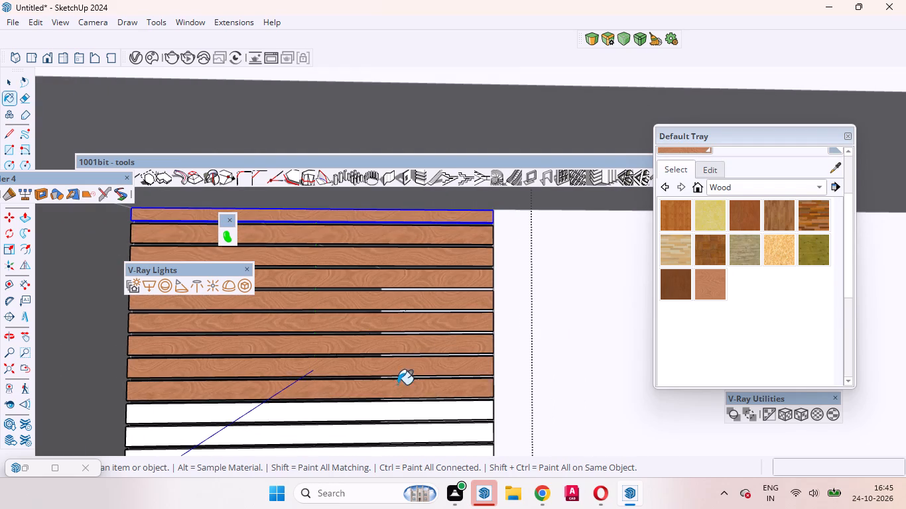
{"action": "scroll", "coordinate": [381, 352], "scroll_direction": "down", "scroll_amount": 8}
{"action": "middle_click_drag", "start_coordinate": [370, 384], "coordinate": [326, 400]}
{"action": "scroll", "coordinate": [393, 386], "scroll_direction": "up", "scroll_amount": 6}
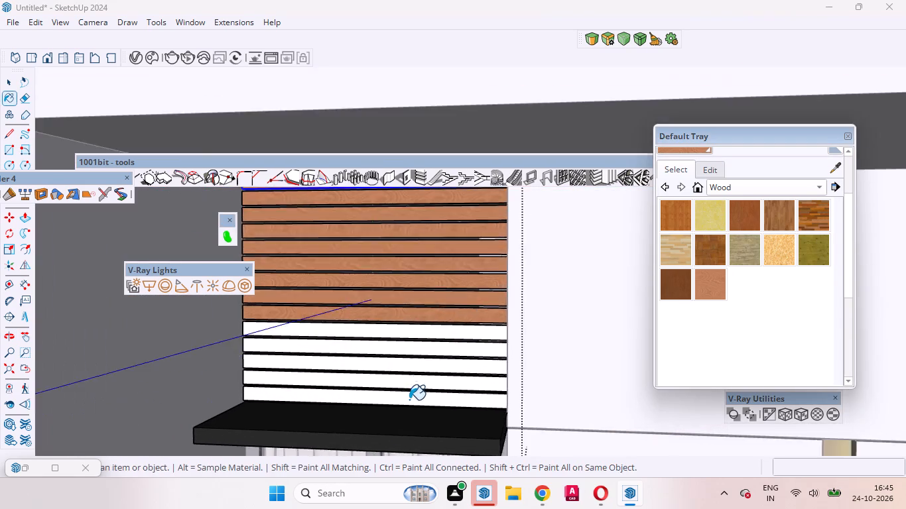
{"action": "scroll", "coordinate": [409, 400], "scroll_direction": "up", "scroll_amount": 2}
{"action": "left_click", "coordinate": [410, 400]}
{"action": "left_click", "coordinate": [410, 383]}
{"action": "left_click", "coordinate": [413, 356]}
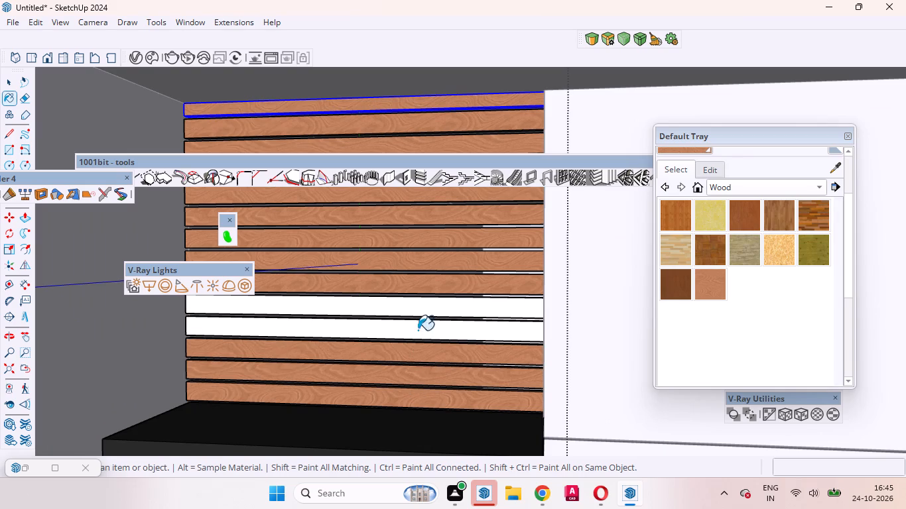
{"action": "left_click", "coordinate": [418, 330]}
{"action": "left_click", "coordinate": [422, 305]}
{"action": "scroll", "coordinate": [391, 309], "scroll_direction": "down", "scroll_amount": 20}
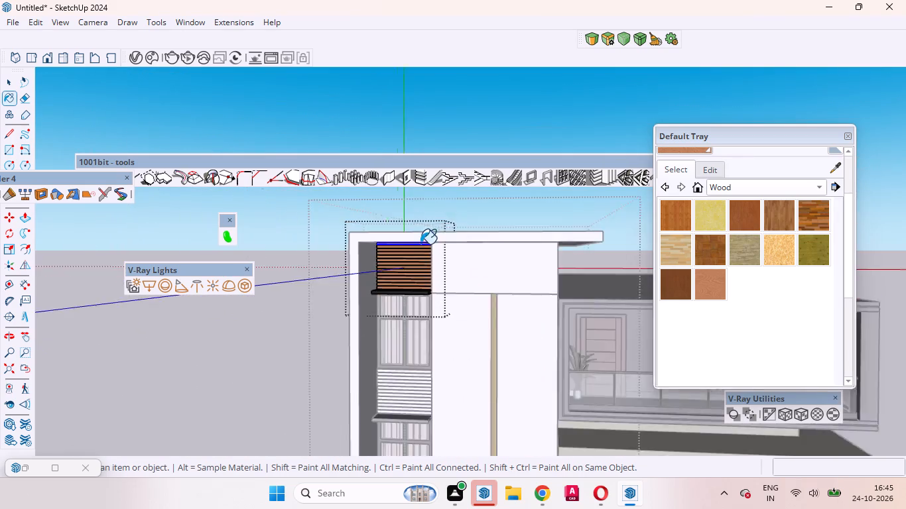
{"action": "scroll", "coordinate": [421, 244], "scroll_direction": "down", "scroll_amount": 5}
{"action": "scroll", "coordinate": [391, 372], "scroll_direction": "up", "scroll_amount": 3}
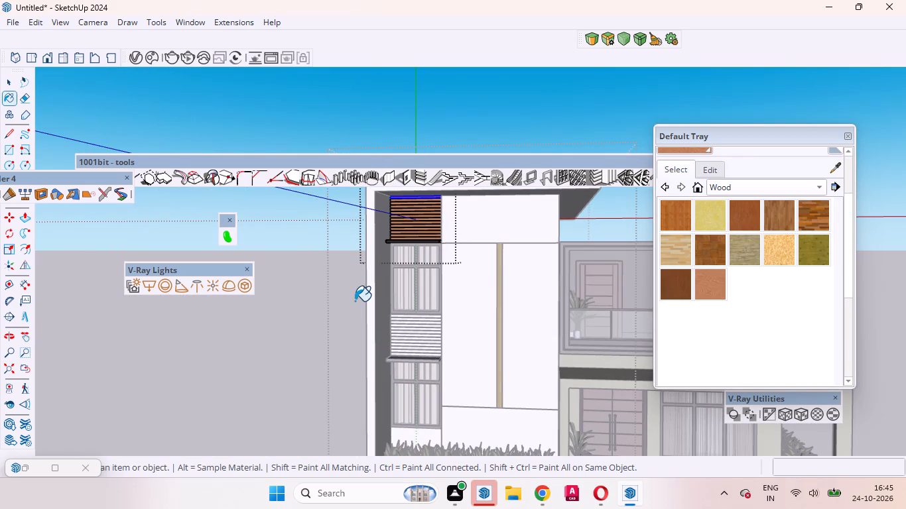
Close the upper louvres and open the white louvre group between the wing's two windows for editing.
{"action": "key", "text": "space"}
{"action": "left_click", "coordinate": [336, 294]}
{"action": "left_click", "coordinate": [302, 296]}
{"action": "scroll", "coordinate": [366, 315], "scroll_direction": "up", "scroll_amount": 4}
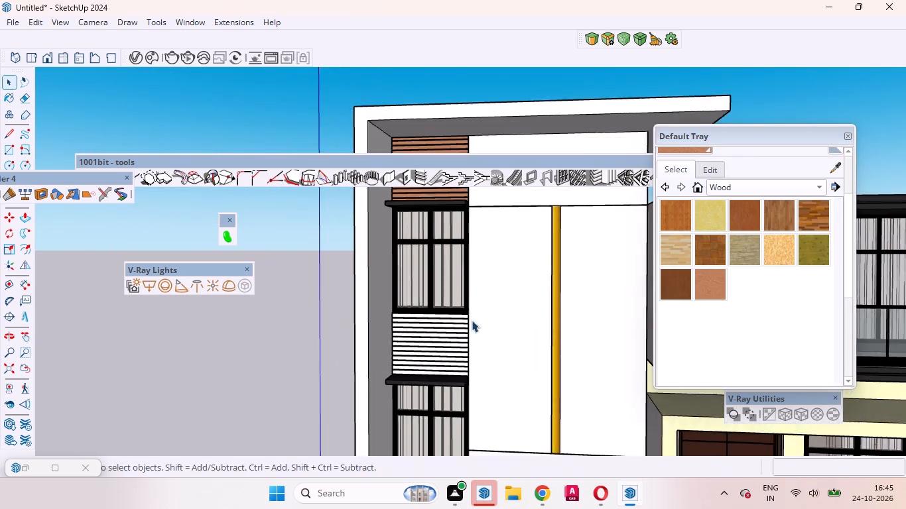
{"action": "scroll", "coordinate": [472, 320], "scroll_direction": "up", "scroll_amount": 9}
{"action": "left_click", "coordinate": [403, 307]}
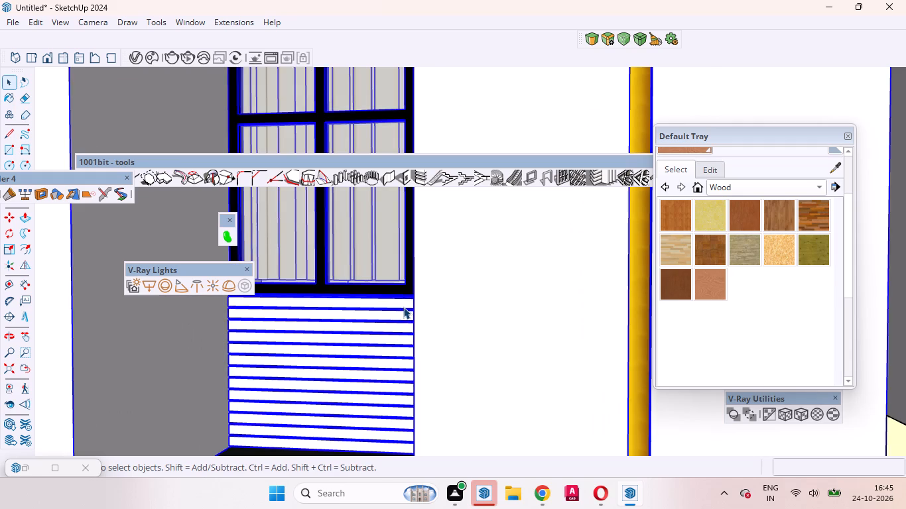
{"action": "double_click", "coordinate": [403, 307]}
{"action": "left_click", "coordinate": [403, 307]}
{"action": "left_click", "coordinate": [402, 307]}
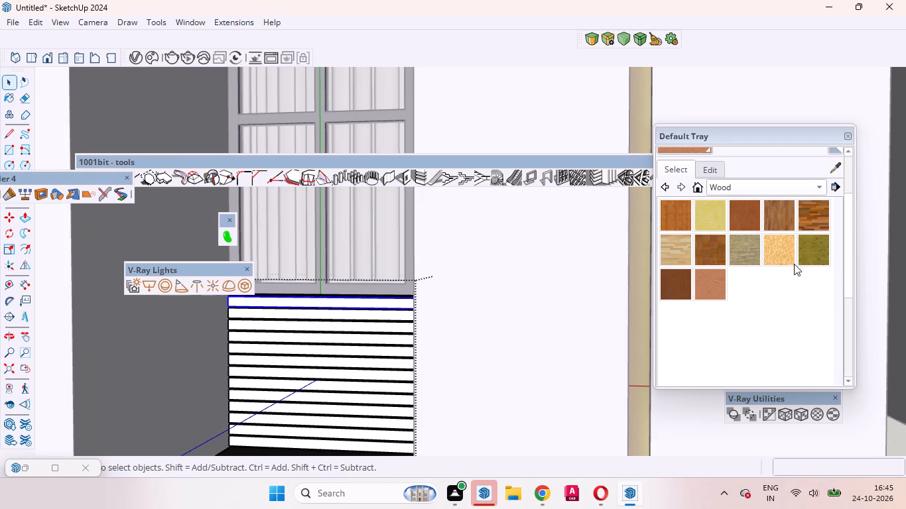
Paint the top eight slats of the louvres between the windows with the light reddish-brown material from the Wood collection.
{"action": "left_click", "coordinate": [715, 278]}
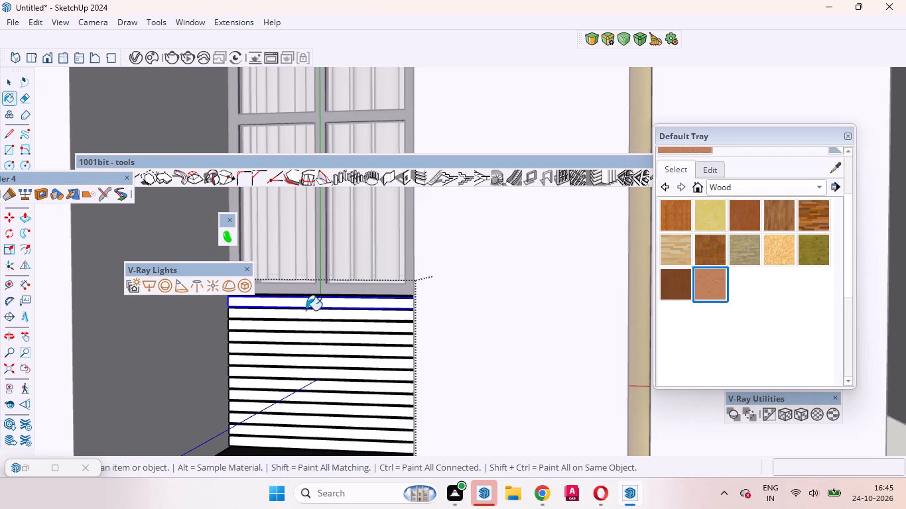
{"action": "left_click", "coordinate": [318, 303]}
{"action": "left_click", "coordinate": [322, 322]}
{"action": "left_click", "coordinate": [324, 335]}
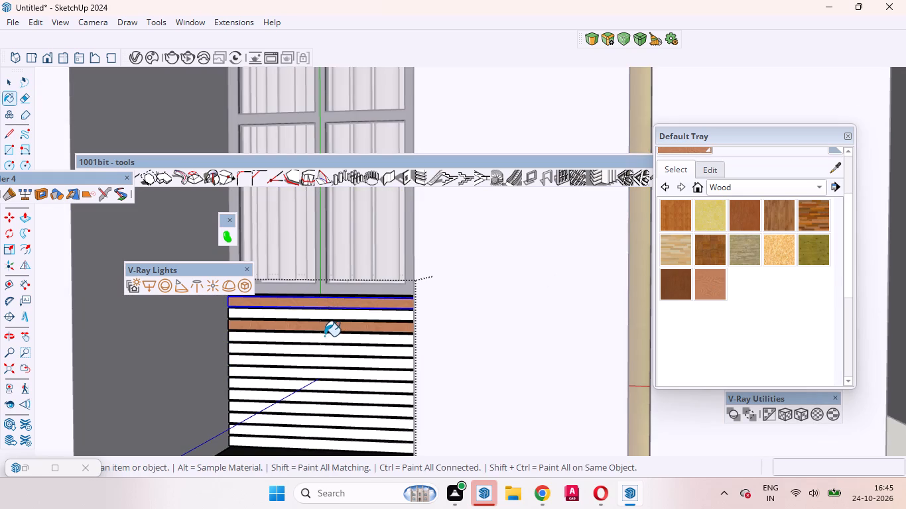
{"action": "left_click", "coordinate": [327, 382]}
{"action": "left_click", "coordinate": [330, 361]}
{"action": "left_click", "coordinate": [334, 347]}
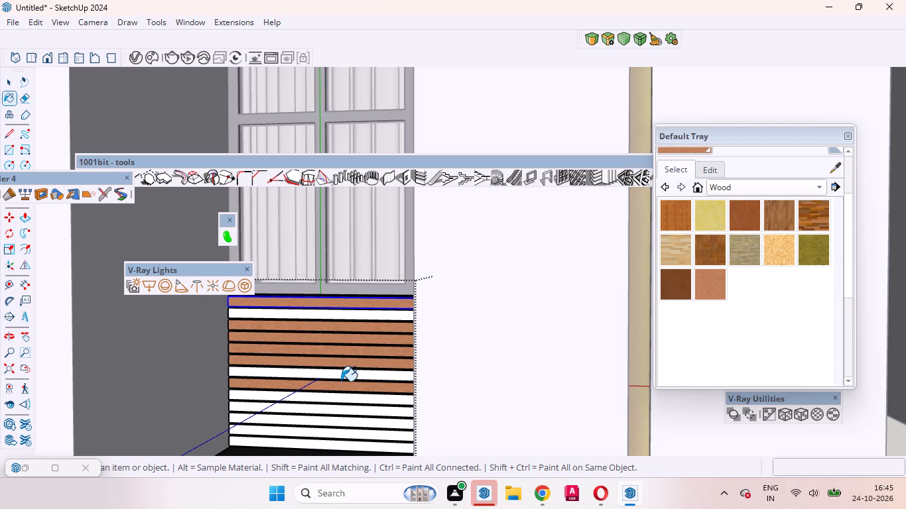
{"action": "left_click", "coordinate": [341, 381]}
{"action": "left_click", "coordinate": [341, 372]}
{"action": "left_click", "coordinate": [357, 314]}
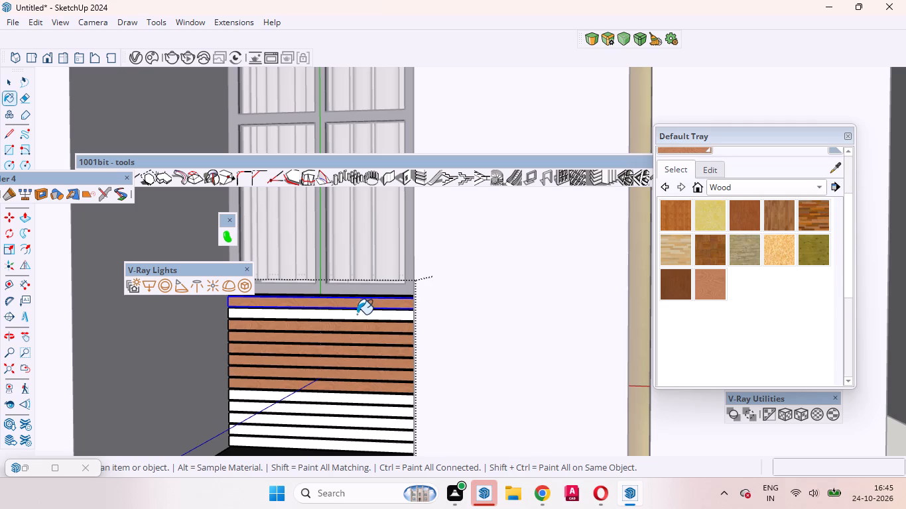
Paint the remaining five slats, down to the charcoal ledge, with the same reddish-brown wood and close the louvre group.
{"action": "left_click", "coordinate": [348, 426]}
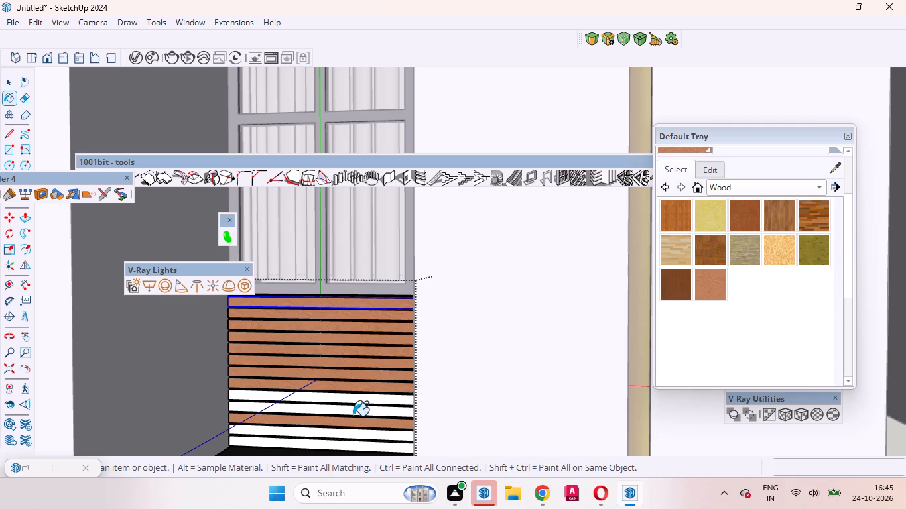
{"action": "left_click", "coordinate": [353, 416]}
{"action": "left_click", "coordinate": [357, 401]}
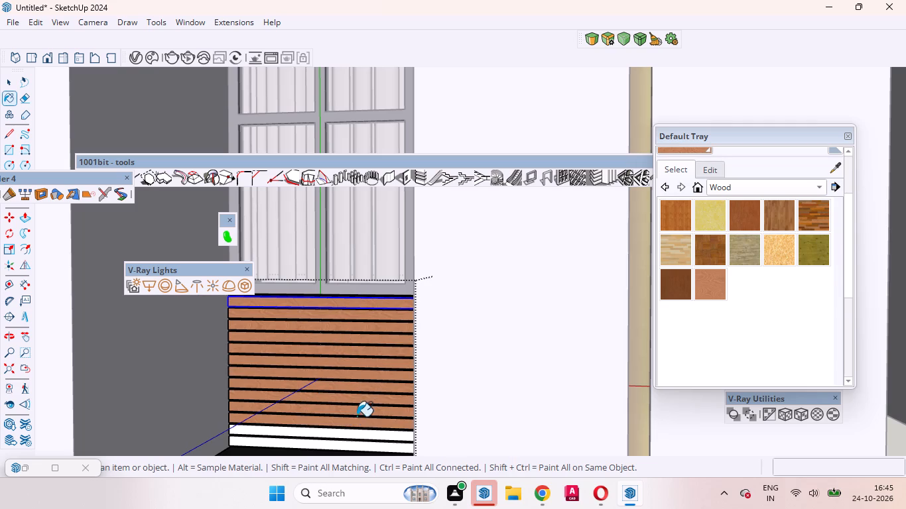
{"action": "left_click", "coordinate": [357, 435]}
{"action": "left_click", "coordinate": [359, 448]}
{"action": "scroll", "coordinate": [383, 359], "scroll_direction": "down", "scroll_amount": 4}
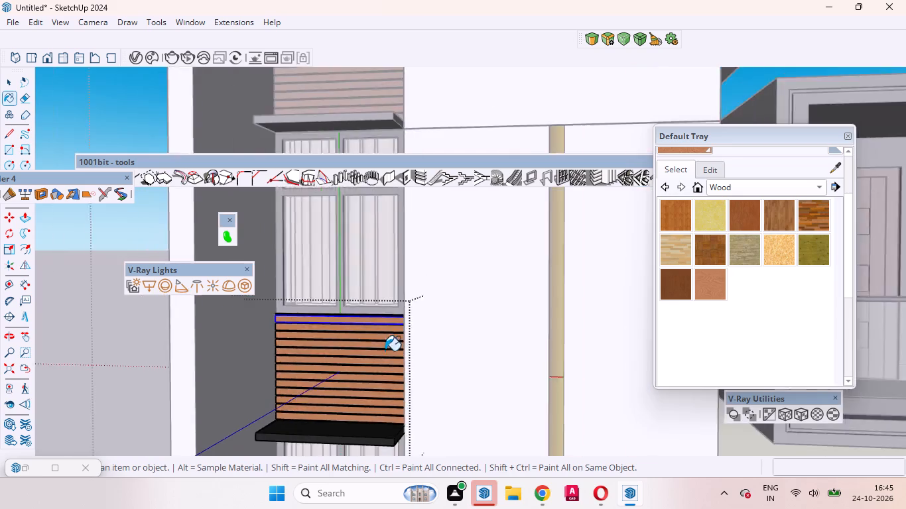
{"action": "scroll", "coordinate": [385, 351], "scroll_direction": "down", "scroll_amount": 10}
{"action": "key", "text": "space"}
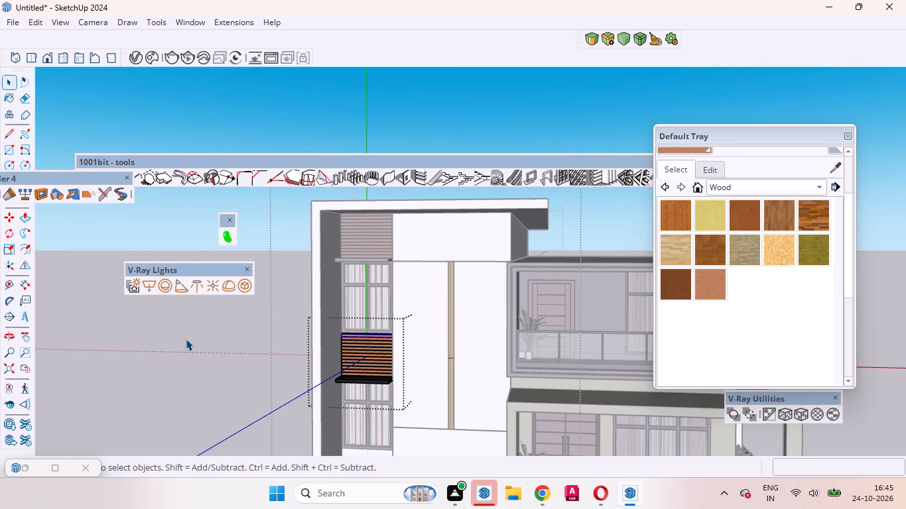
{"action": "double_click", "coordinate": [185, 339]}
Examine the wing's finished louvres and white walls, and look through the model's existing materials for a wall colour.
{"action": "scroll", "coordinate": [430, 331], "scroll_direction": "up", "scroll_amount": 5}
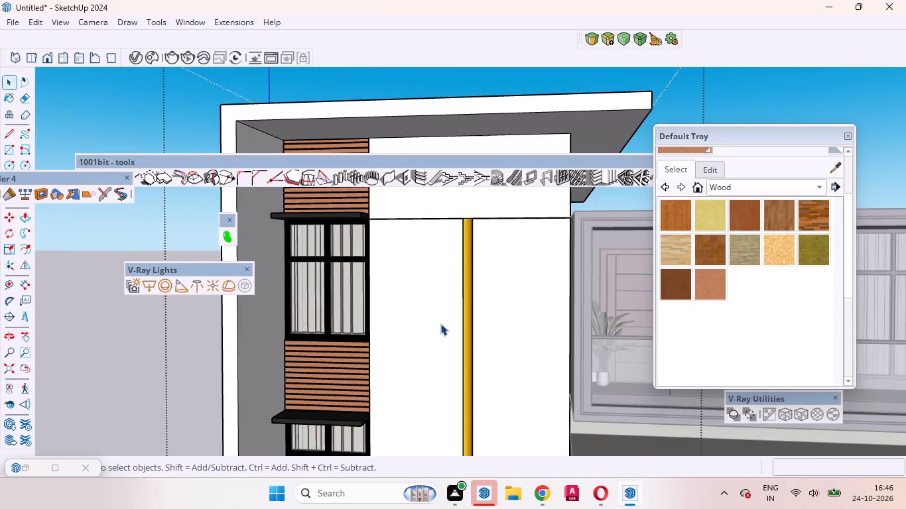
{"action": "middle_click_drag", "start_coordinate": [433, 337], "coordinate": [284, 457]}
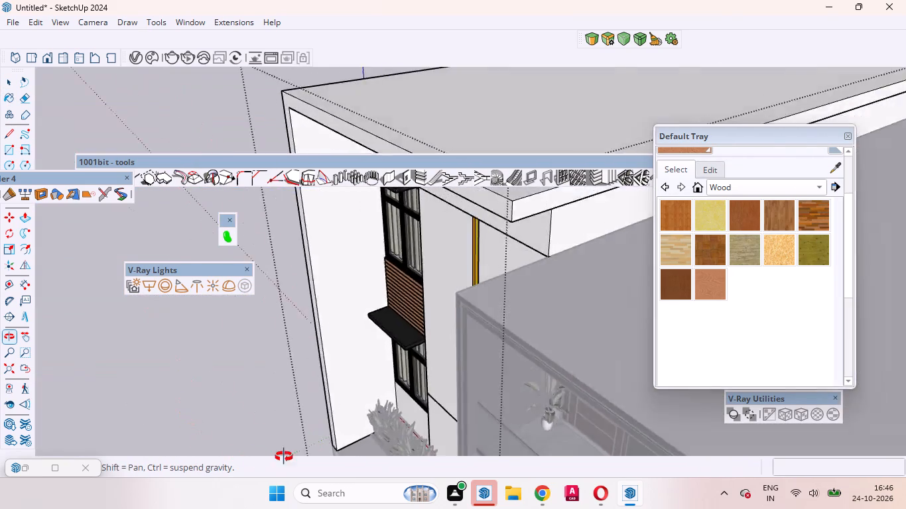
{"action": "middle_click_drag", "start_coordinate": [284, 457], "coordinate": [454, 346]}
{"action": "scroll", "coordinate": [455, 345], "scroll_direction": "down", "scroll_amount": 11}
{"action": "scroll", "coordinate": [474, 319], "scroll_direction": "up", "scroll_amount": 5}
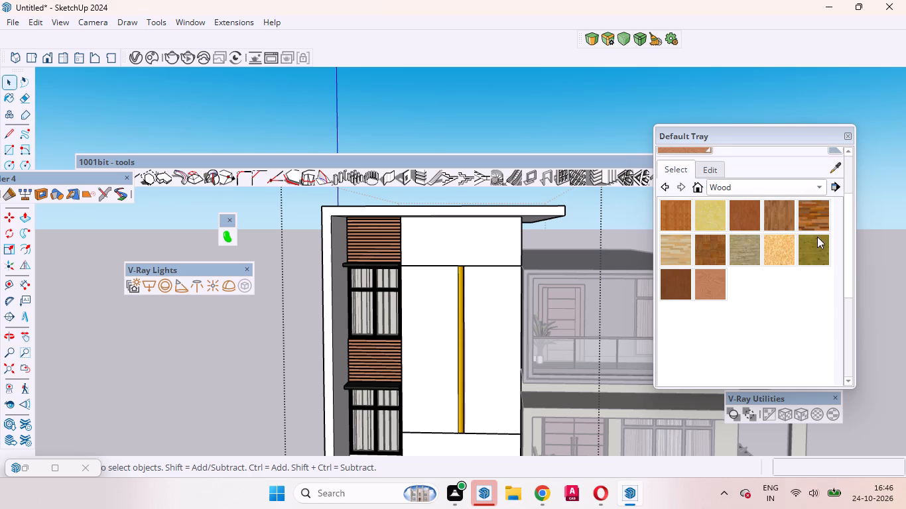
{"action": "left_click", "coordinate": [819, 181]}
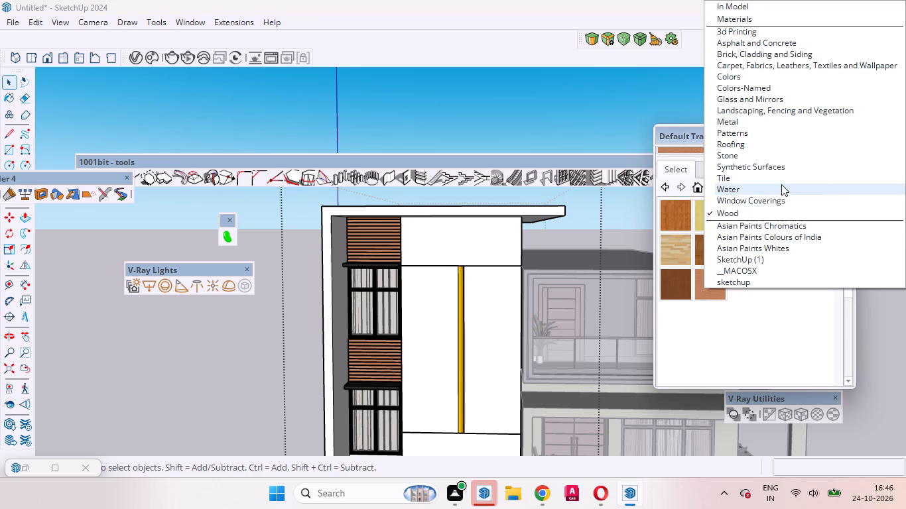
{"action": "left_click", "coordinate": [767, 4]}
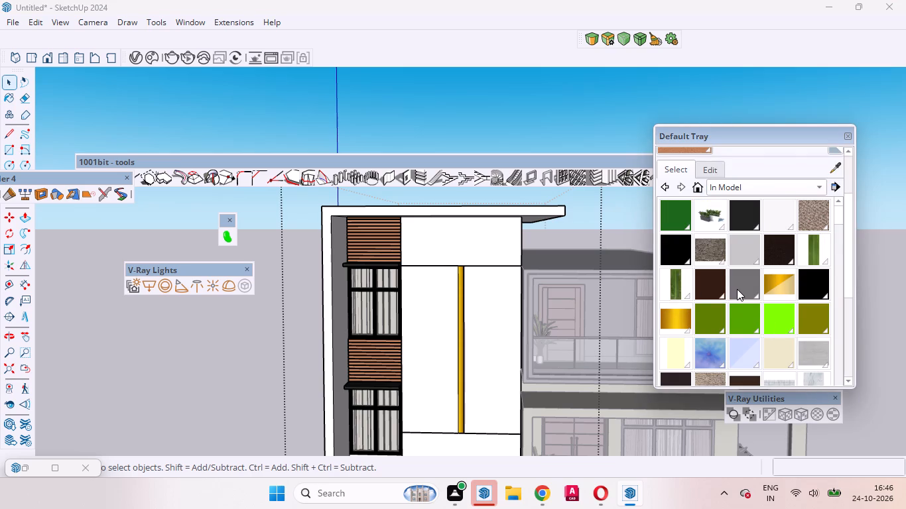
{"action": "scroll", "coordinate": [737, 289], "scroll_direction": "down", "scroll_amount": 6}
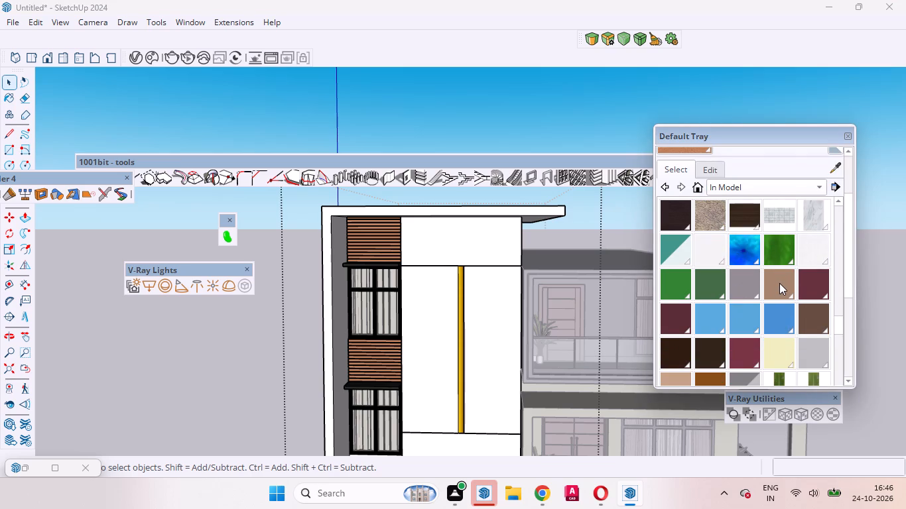
{"action": "left_click", "coordinate": [779, 283]}
{"action": "scroll", "coordinate": [485, 253], "scroll_direction": "up", "scroll_amount": 5}
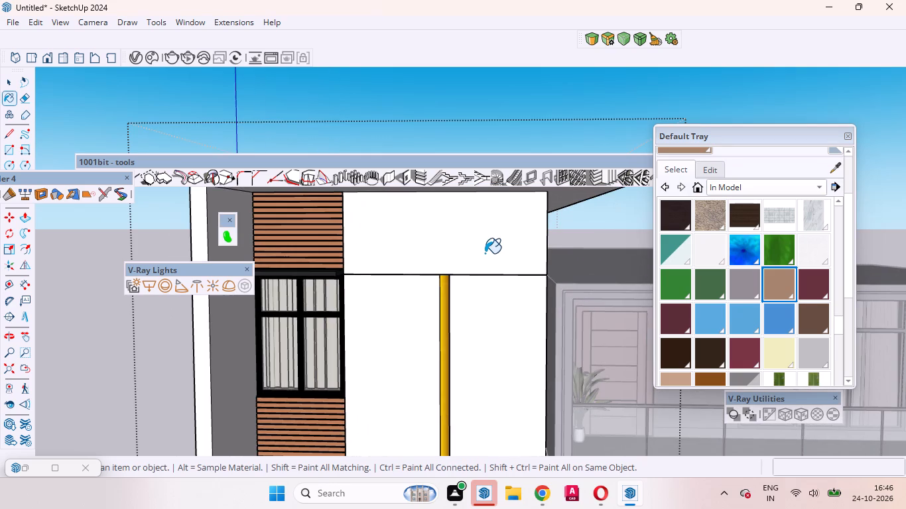
{"action": "key", "text": "space"}
{"action": "scroll", "coordinate": [485, 253], "scroll_direction": "up", "scroll_amount": 1}
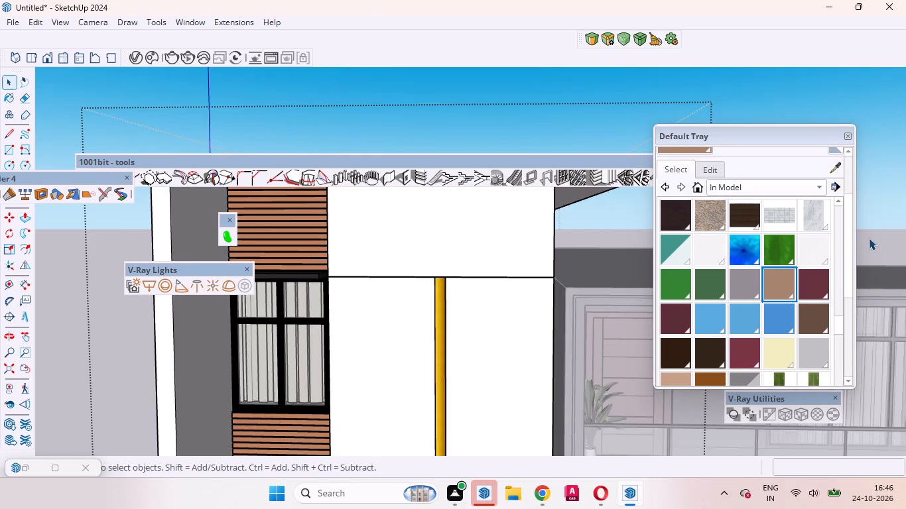
{"action": "scroll", "coordinate": [875, 239], "scroll_direction": "up", "scroll_amount": 4}
{"action": "scroll", "coordinate": [672, 284], "scroll_direction": "down", "scroll_amount": 4}
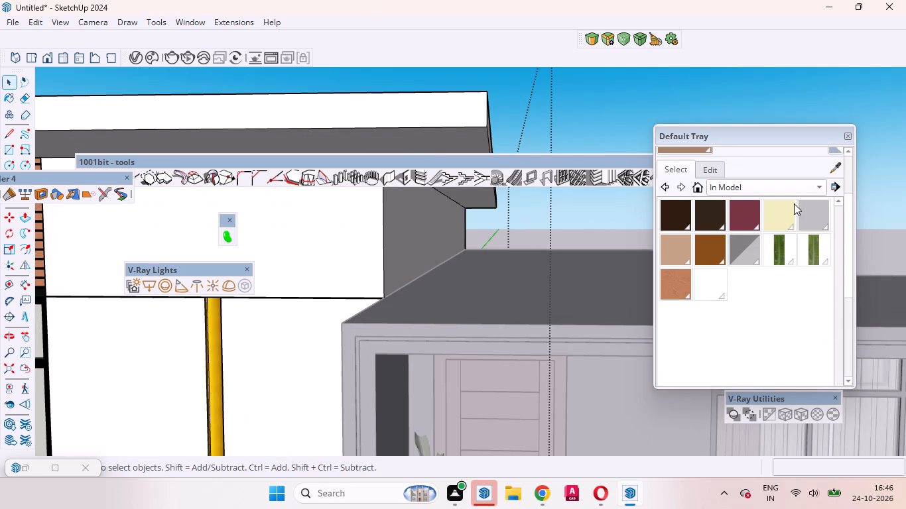
{"action": "scroll", "coordinate": [792, 205], "scroll_direction": "up", "scroll_amount": 6}
{"action": "scroll", "coordinate": [771, 227], "scroll_direction": "down", "scroll_amount": 3}
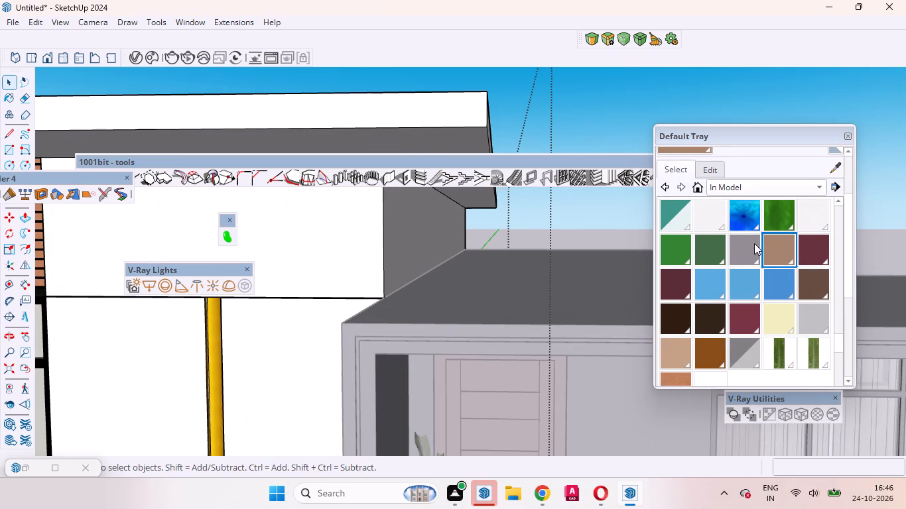
Paint the wing's upper wall panel and the two tall panels beside the gold strip with Teddy_Skin.
{"action": "left_click", "coordinate": [670, 354]}
{"action": "scroll", "coordinate": [579, 291], "scroll_direction": "down", "scroll_amount": 7}
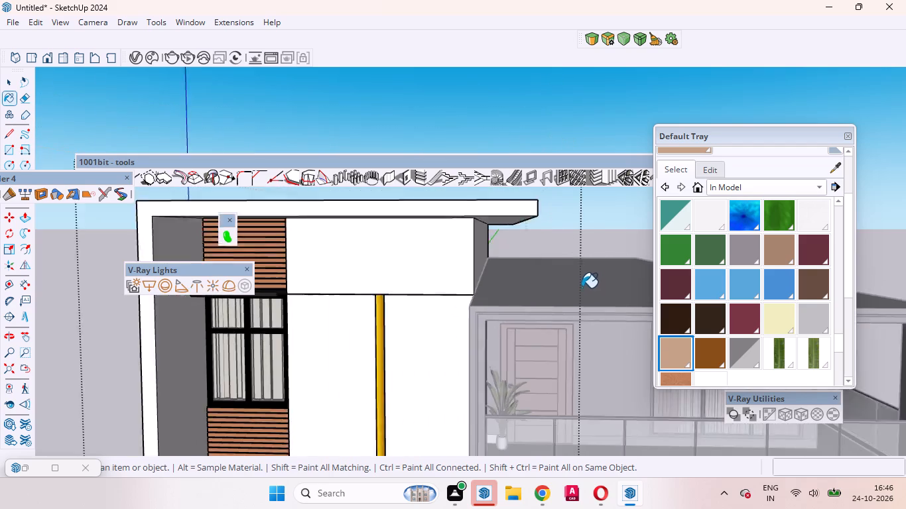
{"action": "key", "text": "space"}
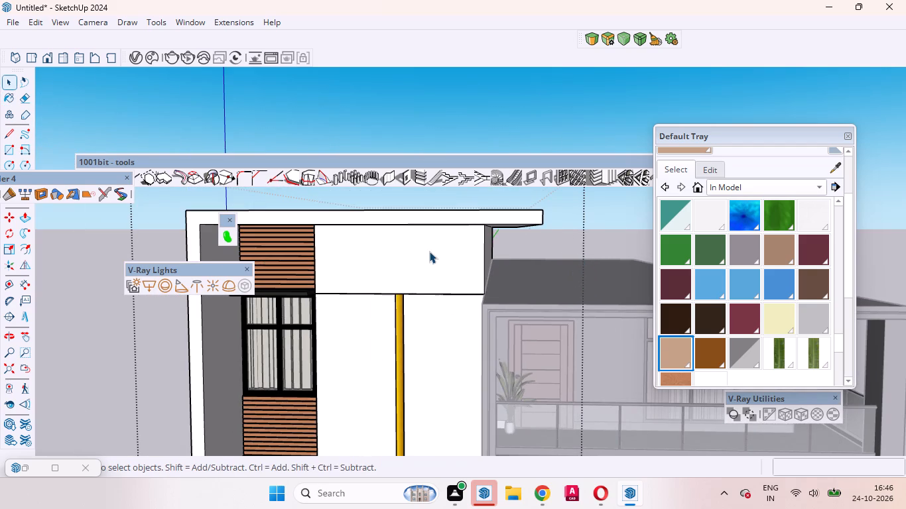
{"action": "left_click", "coordinate": [417, 251]}
{"action": "left_click", "coordinate": [417, 251]}
{"action": "scroll", "coordinate": [730, 158], "scroll_direction": "up", "scroll_amount": 4}
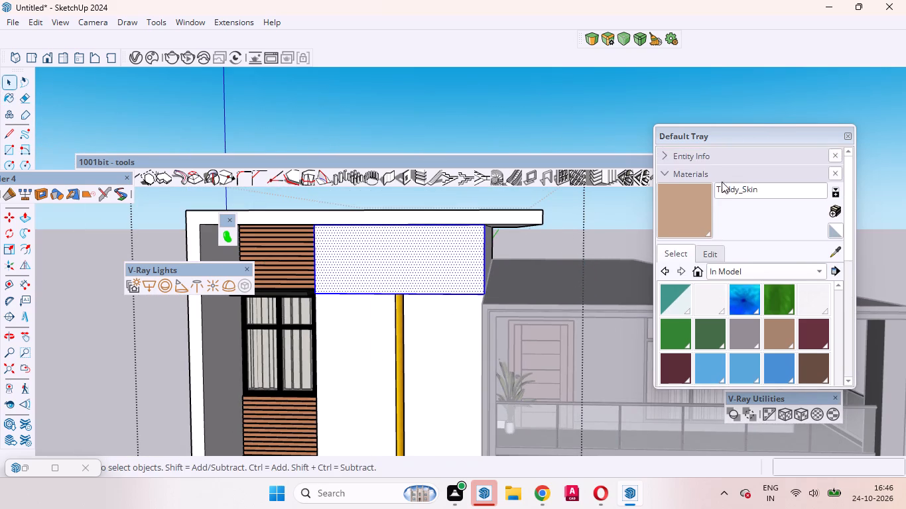
{"action": "left_click", "coordinate": [684, 206]}
{"action": "left_click", "coordinate": [404, 263]}
{"action": "left_click", "coordinate": [439, 345]}
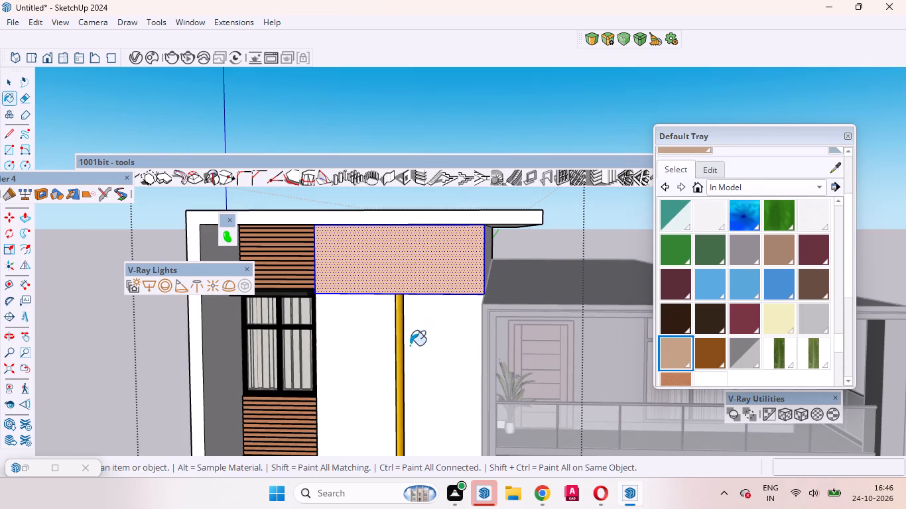
{"action": "left_click", "coordinate": [372, 349]}
Paint the wall panel behind the plants and the one beneath the lower window with Teddy_Skin, and close the wing's group.
{"action": "scroll", "coordinate": [402, 272], "scroll_direction": "down", "scroll_amount": 12}
{"action": "scroll", "coordinate": [450, 341], "scroll_direction": "up", "scroll_amount": 6}
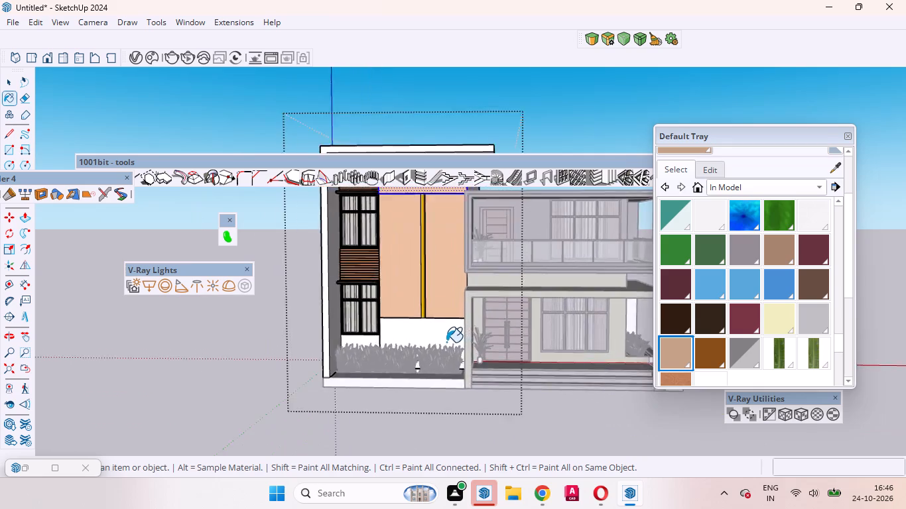
{"action": "scroll", "coordinate": [446, 342], "scroll_direction": "up", "scroll_amount": 5}
{"action": "left_click", "coordinate": [434, 339]}
{"action": "scroll", "coordinate": [297, 345], "scroll_direction": "up", "scroll_amount": 11}
{"action": "left_click", "coordinate": [308, 345]}
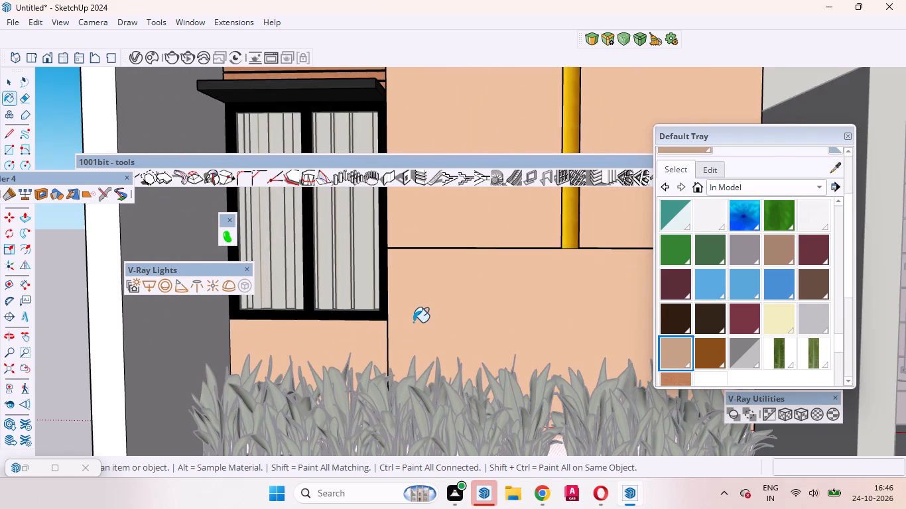
{"action": "scroll", "coordinate": [413, 322], "scroll_direction": "down", "scroll_amount": 10}
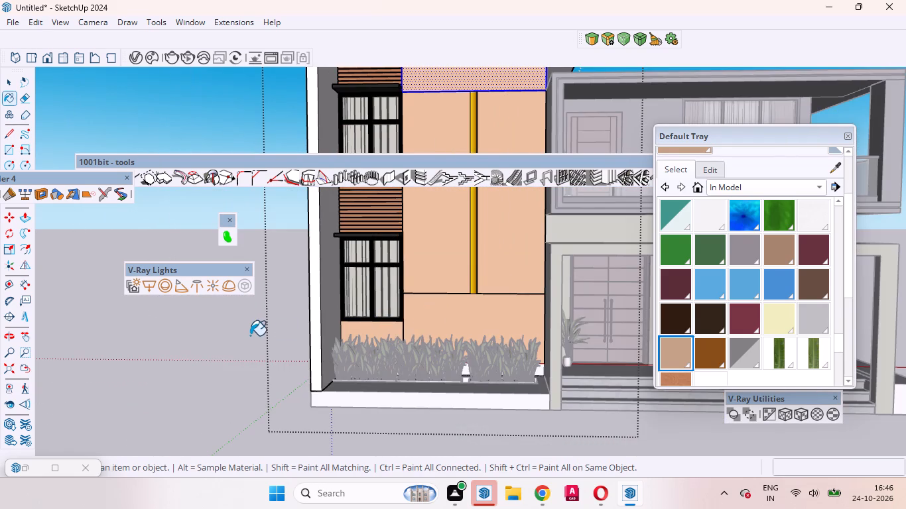
{"action": "key", "text": "space"}
{"action": "double_click", "coordinate": [250, 335]}
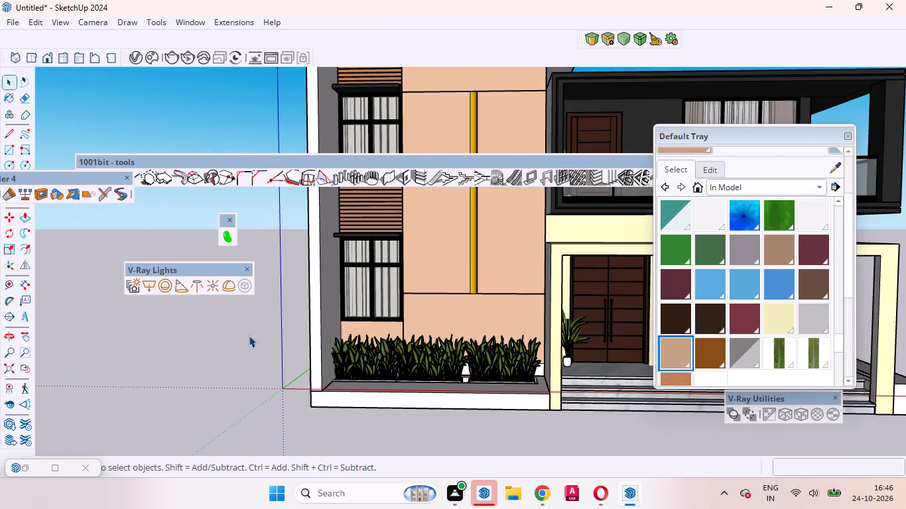
Sample the ground floor's pale yellow and paint the white wall face beside the porch's side opening with it.
{"action": "scroll", "coordinate": [193, 380], "scroll_direction": "down", "scroll_amount": 8}
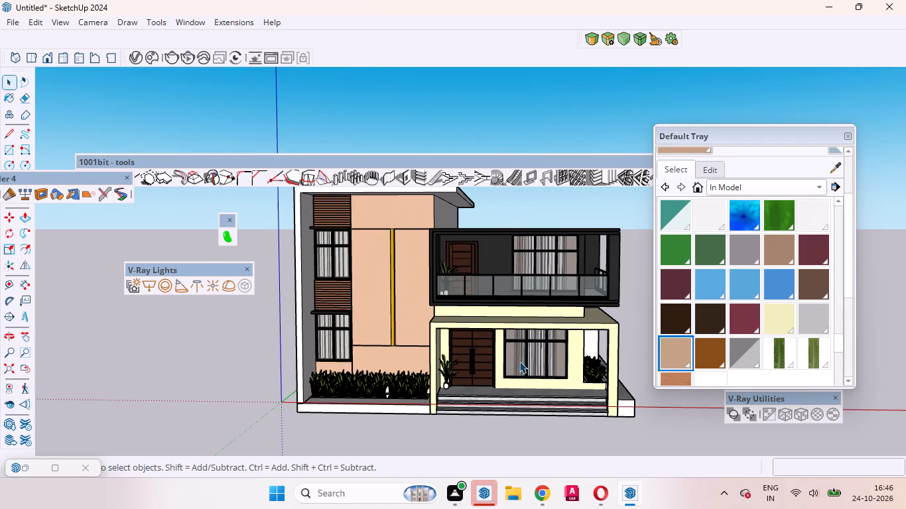
{"action": "scroll", "coordinate": [519, 280], "scroll_direction": "up", "scroll_amount": 4}
{"action": "scroll", "coordinate": [504, 234], "scroll_direction": "down", "scroll_amount": 4}
{"action": "scroll", "coordinate": [865, 188], "scroll_direction": "up", "scroll_amount": 4}
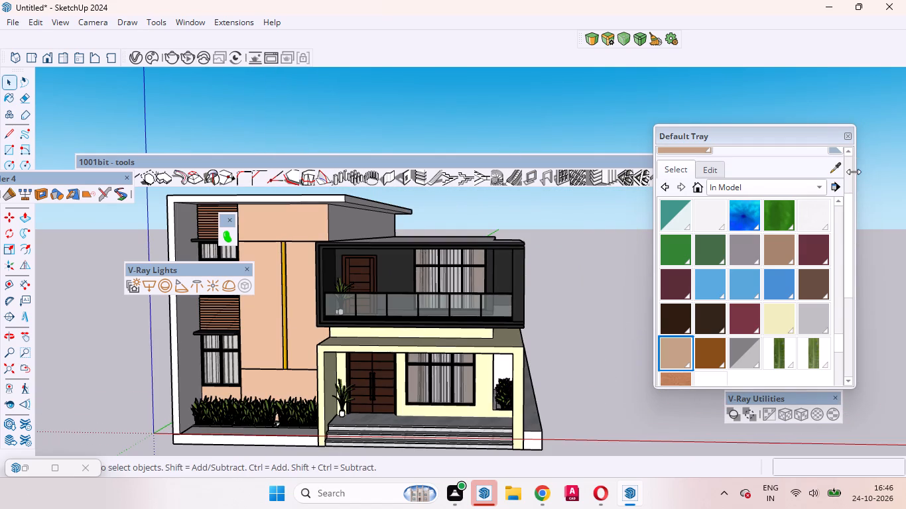
{"action": "scroll", "coordinate": [854, 172], "scroll_direction": "up", "scroll_amount": 3}
{"action": "left_click", "coordinate": [832, 249]}
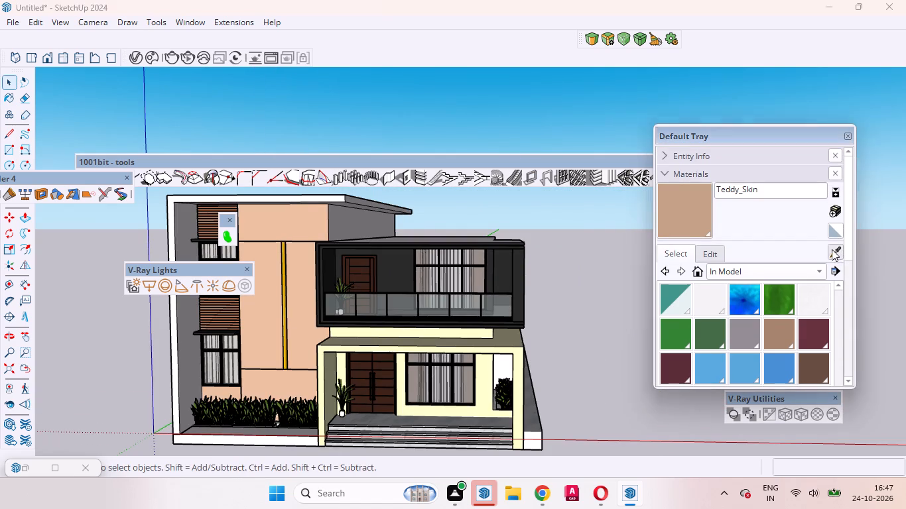
{"action": "scroll", "coordinate": [553, 337], "scroll_direction": "up", "scroll_amount": 5}
{"action": "left_click", "coordinate": [460, 345]}
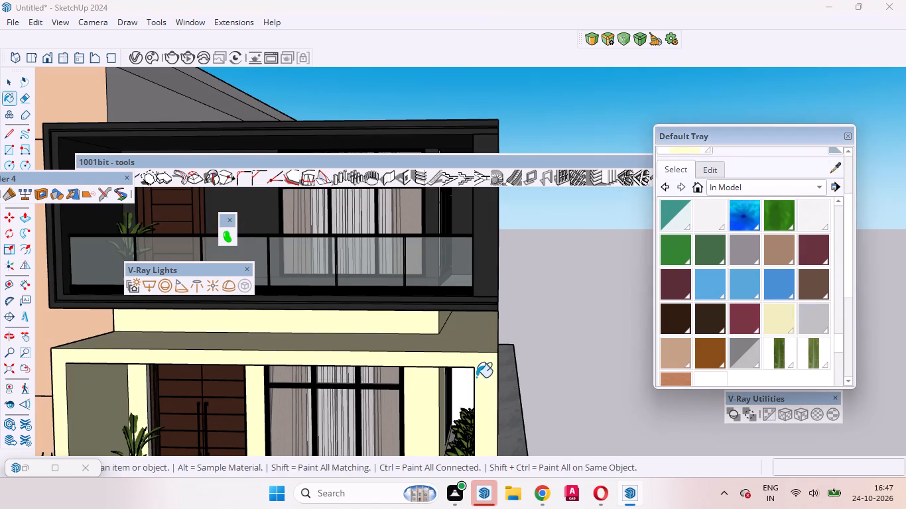
{"action": "middle_click_drag", "start_coordinate": [476, 377], "coordinate": [384, 313]}
{"action": "scroll", "coordinate": [516, 373], "scroll_direction": "up", "scroll_amount": 4}
{"action": "left_click", "coordinate": [523, 378]}
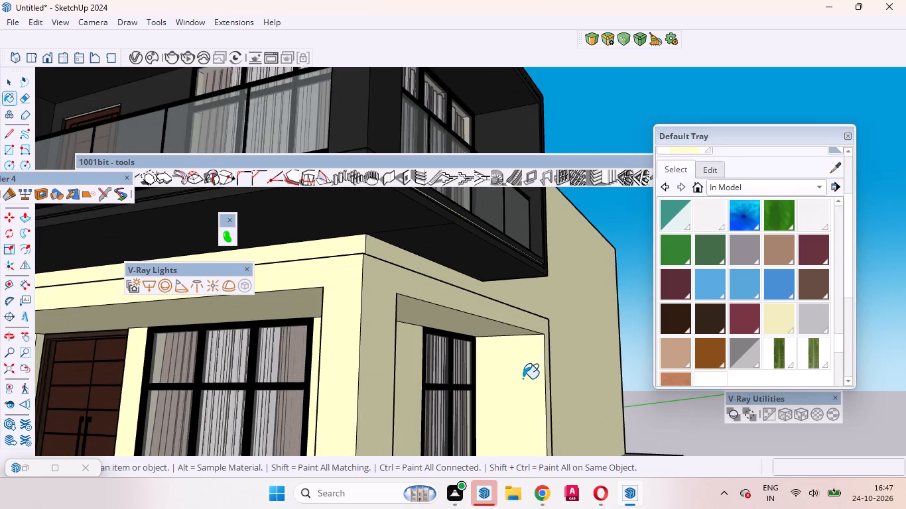
{"action": "scroll", "coordinate": [543, 359], "scroll_direction": "down", "scroll_amount": 9}
{"action": "middle_click_drag", "start_coordinate": [566, 359], "coordinate": [657, 400]}
{"action": "scroll", "coordinate": [658, 400], "scroll_direction": "up", "scroll_amount": 1}
{"action": "scroll", "coordinate": [620, 382], "scroll_direction": "down", "scroll_amount": 4}
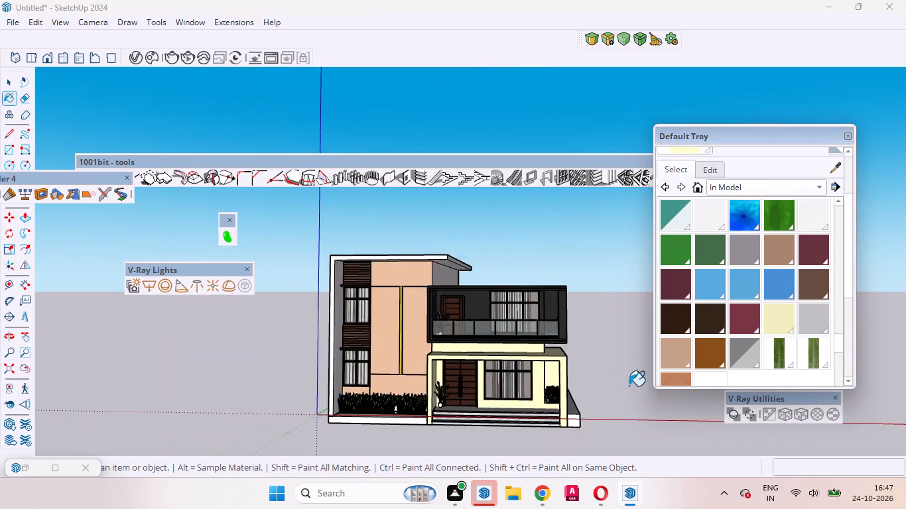
Paint the wing's white outer frame and roof slab with the sampled pale yellow.
{"action": "scroll", "coordinate": [629, 386], "scroll_direction": "down", "scroll_amount": 5}
{"action": "scroll", "coordinate": [434, 285], "scroll_direction": "up", "scroll_amount": 14}
{"action": "left_click", "coordinate": [386, 293]}
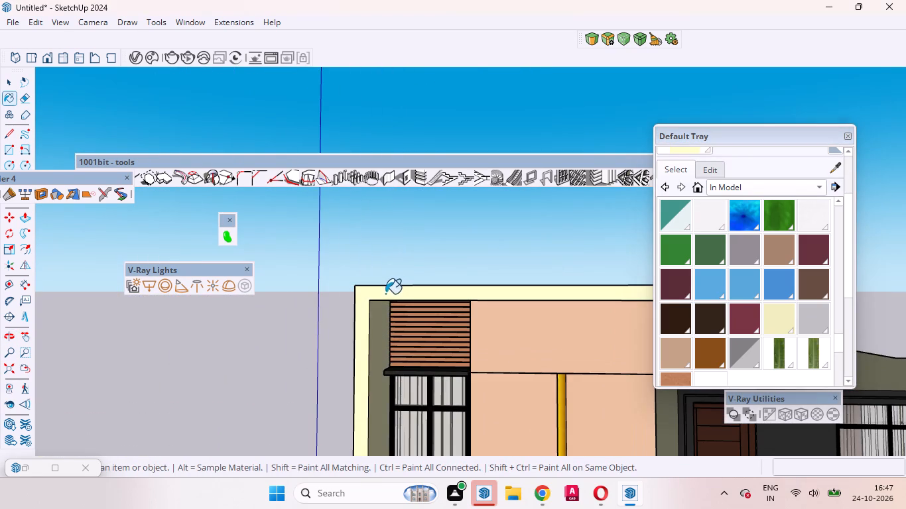
{"action": "scroll", "coordinate": [385, 283], "scroll_direction": "down", "scroll_amount": 9}
{"action": "middle_click_drag", "start_coordinate": [490, 292], "coordinate": [337, 339]}
{"action": "scroll", "coordinate": [376, 359], "scroll_direction": "up", "scroll_amount": 10}
{"action": "scroll", "coordinate": [453, 314], "scroll_direction": "down", "scroll_amount": 9}
{"action": "middle_click_drag", "start_coordinate": [415, 368], "coordinate": [534, 380]}
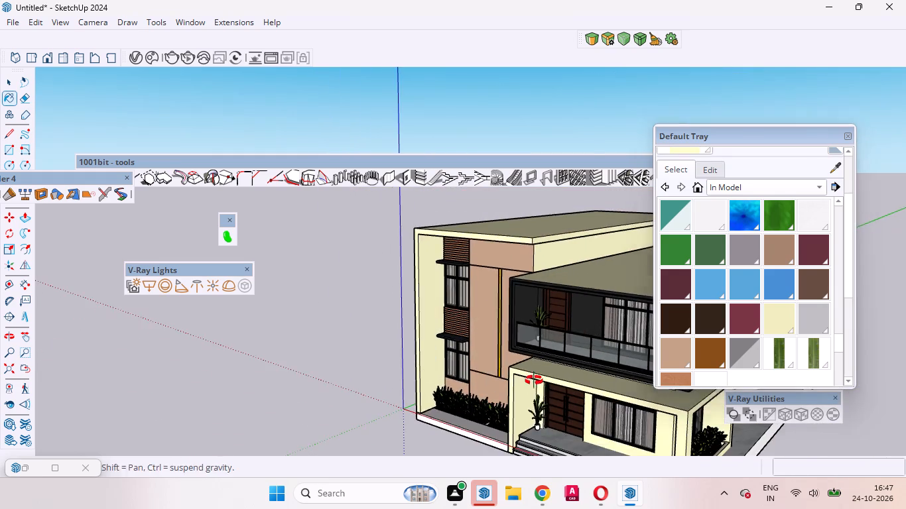
{"action": "middle_click_drag", "start_coordinate": [534, 380], "coordinate": [537, 380]}
Sample the porch floor's grey marble and paint the white base under the wing's plants with it.
{"action": "scroll", "coordinate": [484, 413], "scroll_direction": "up", "scroll_amount": 11}
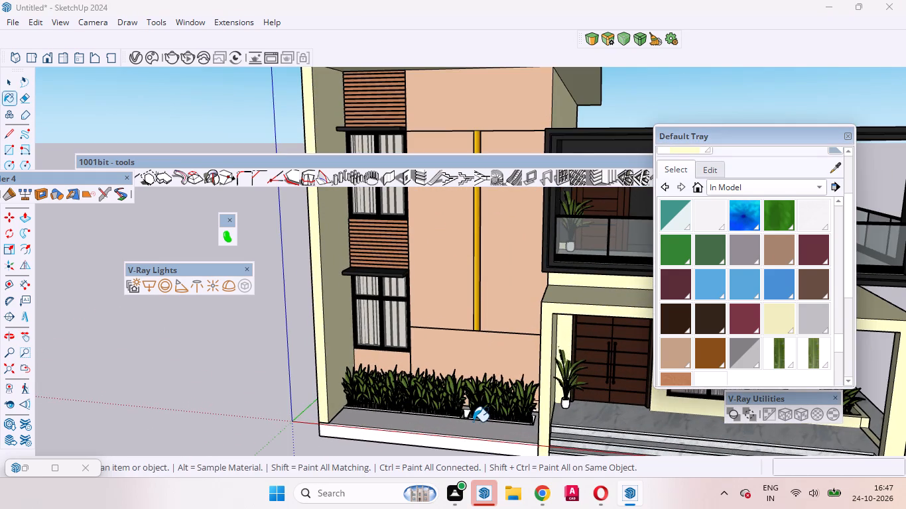
{"action": "scroll", "coordinate": [479, 399], "scroll_direction": "down", "scroll_amount": 4}
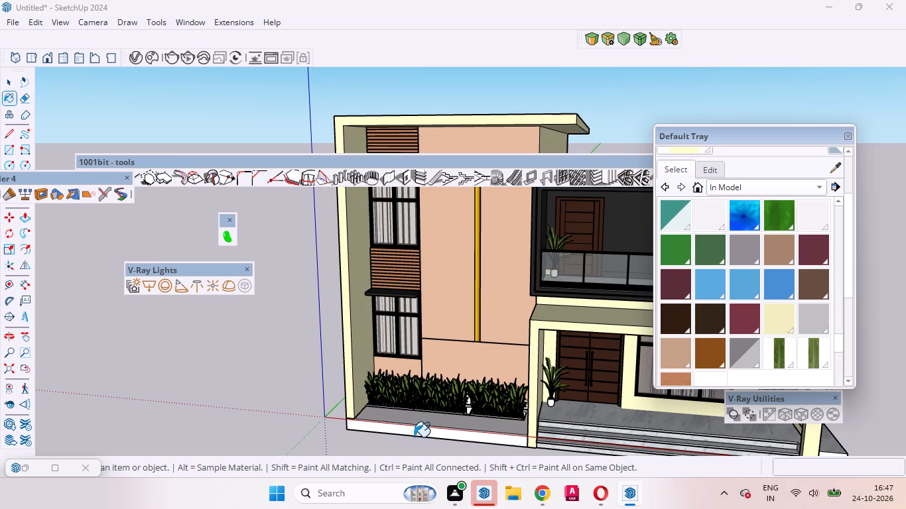
{"action": "key", "text": "space"}
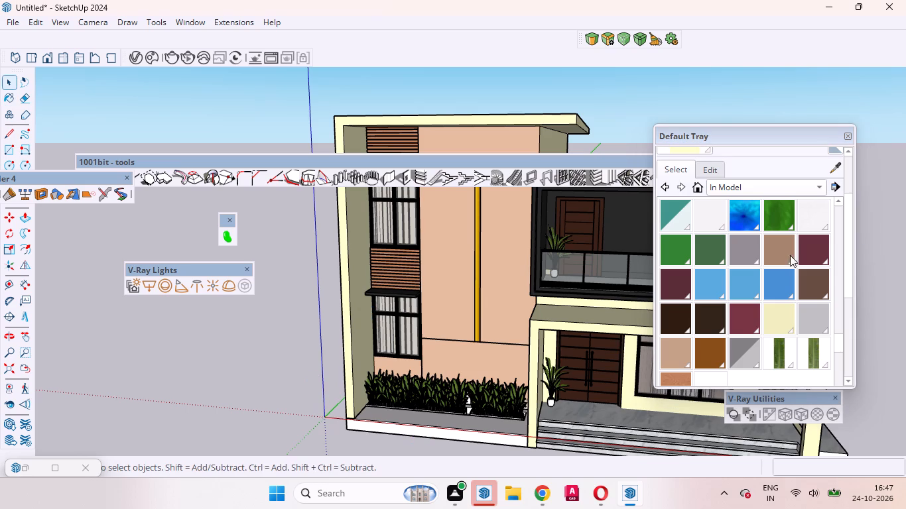
{"action": "left_click", "coordinate": [830, 164]}
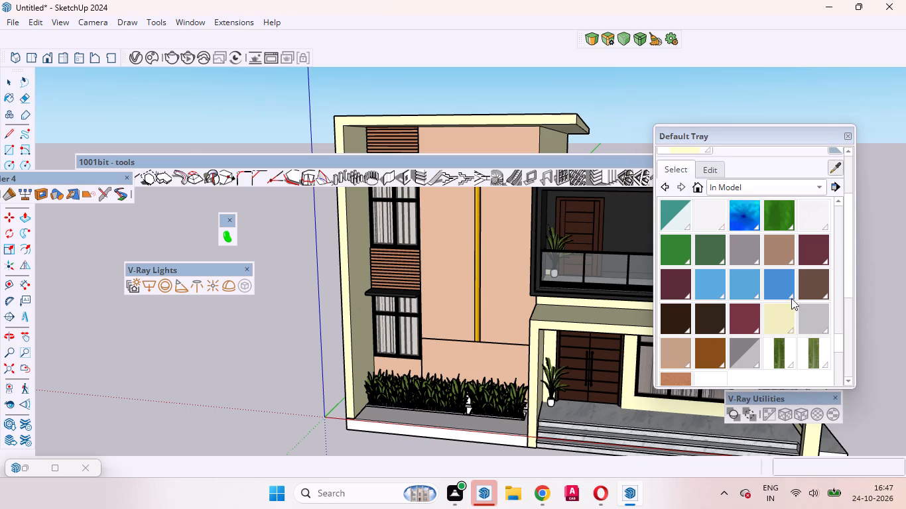
{"action": "scroll", "coordinate": [587, 429], "scroll_direction": "up", "scroll_amount": 8}
{"action": "left_click", "coordinate": [584, 398]}
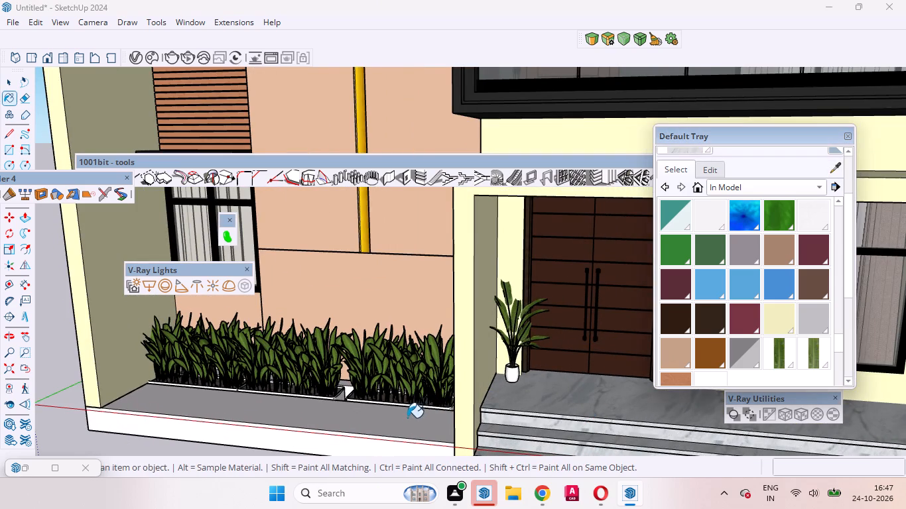
{"action": "left_click", "coordinate": [404, 420]}
{"action": "scroll", "coordinate": [357, 418], "scroll_direction": "up", "scroll_amount": 3}
{"action": "scroll", "coordinate": [408, 335], "scroll_direction": "down", "scroll_amount": 7}
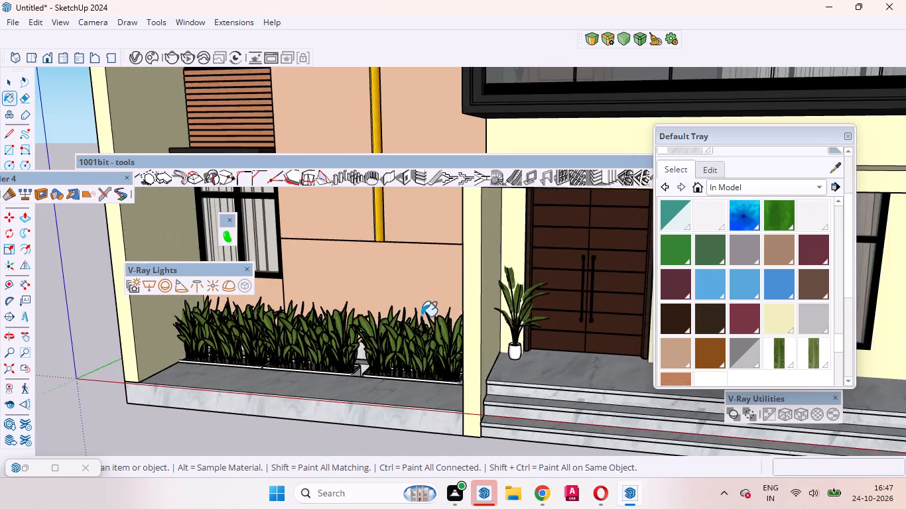
Open the base's group, paint only the front face below the wing's plants with the model's pale yellow, and close the group.
{"action": "scroll", "coordinate": [421, 316], "scroll_direction": "down", "scroll_amount": 2}
{"action": "middle_click_drag", "start_coordinate": [434, 312], "coordinate": [584, 340]}
{"action": "scroll", "coordinate": [584, 340], "scroll_direction": "up", "scroll_amount": 1}
{"action": "scroll", "coordinate": [542, 338], "scroll_direction": "down", "scroll_amount": 13}
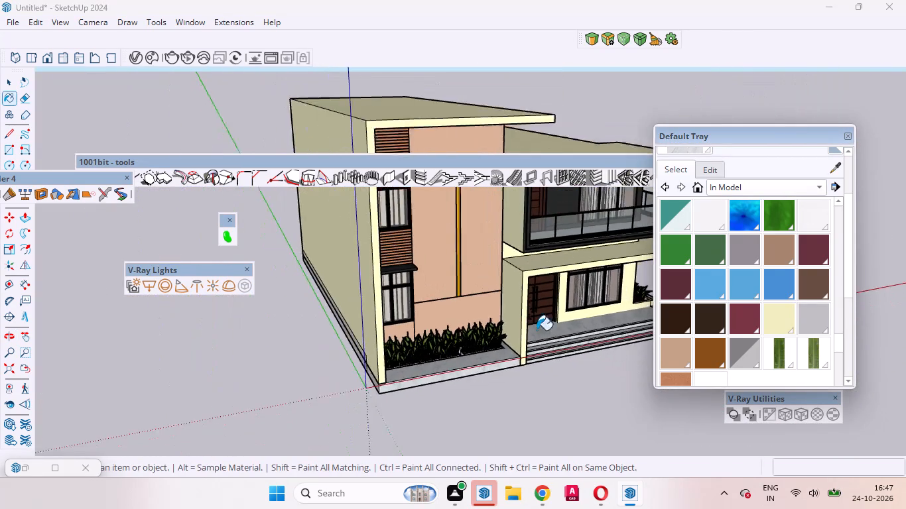
{"action": "key", "text": "space"}
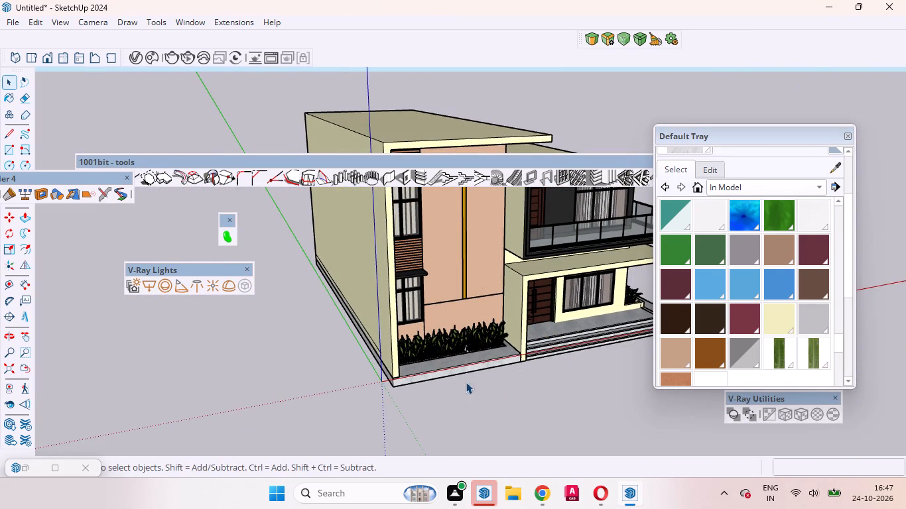
{"action": "scroll", "coordinate": [520, 338], "scroll_direction": "up", "scroll_amount": 9}
{"action": "double_click", "coordinate": [493, 370]}
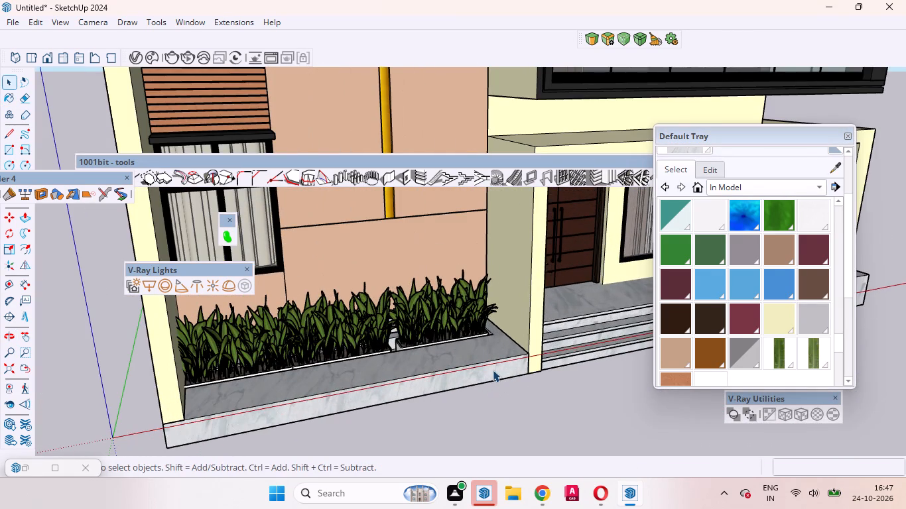
{"action": "left_click", "coordinate": [491, 372]}
{"action": "left_click", "coordinate": [501, 368]}
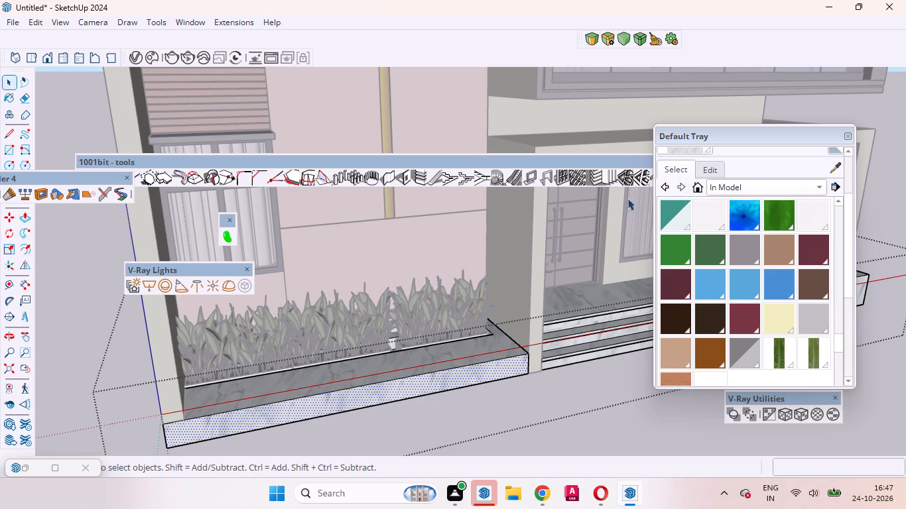
{"action": "left_click", "coordinate": [783, 320]}
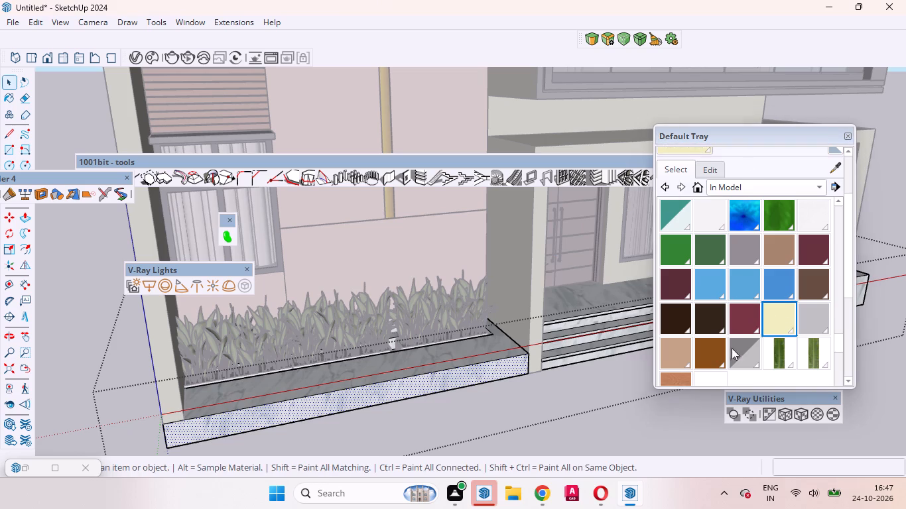
{"action": "scroll", "coordinate": [401, 373], "scroll_direction": "up", "scroll_amount": 5}
{"action": "left_click", "coordinate": [448, 398]}
{"action": "scroll", "coordinate": [441, 371], "scroll_direction": "down", "scroll_amount": 4}
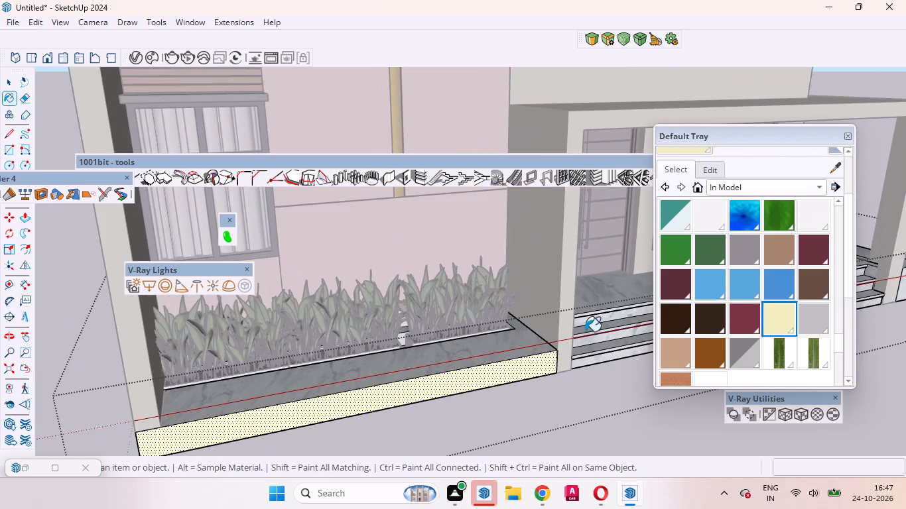
{"action": "middle_click_drag", "start_coordinate": [584, 343], "coordinate": [527, 380]}
{"action": "key", "text": "space"}
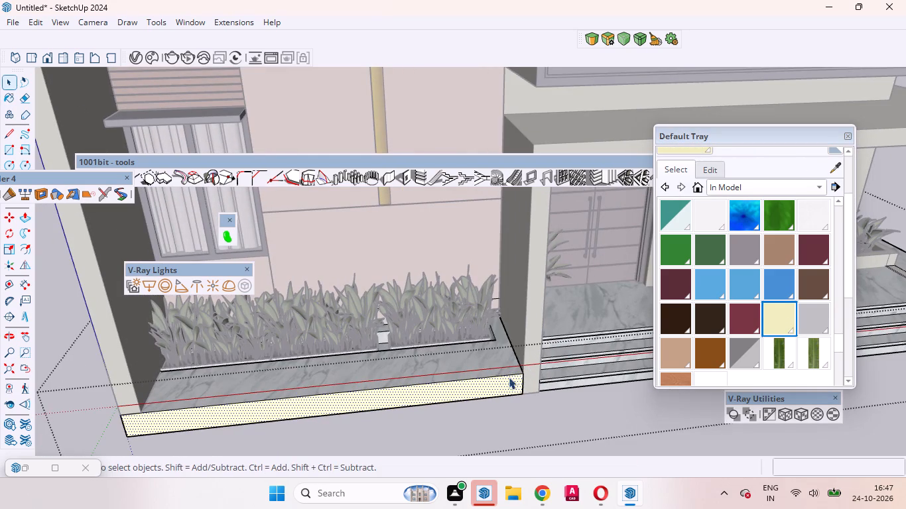
{"action": "double_click", "coordinate": [507, 406]}
Examine the painted frame, base and porch of the house from above and from a low front angle.
{"action": "scroll", "coordinate": [446, 360], "scroll_direction": "down", "scroll_amount": 8}
{"action": "middle_click_drag", "start_coordinate": [436, 334], "coordinate": [324, 339]}
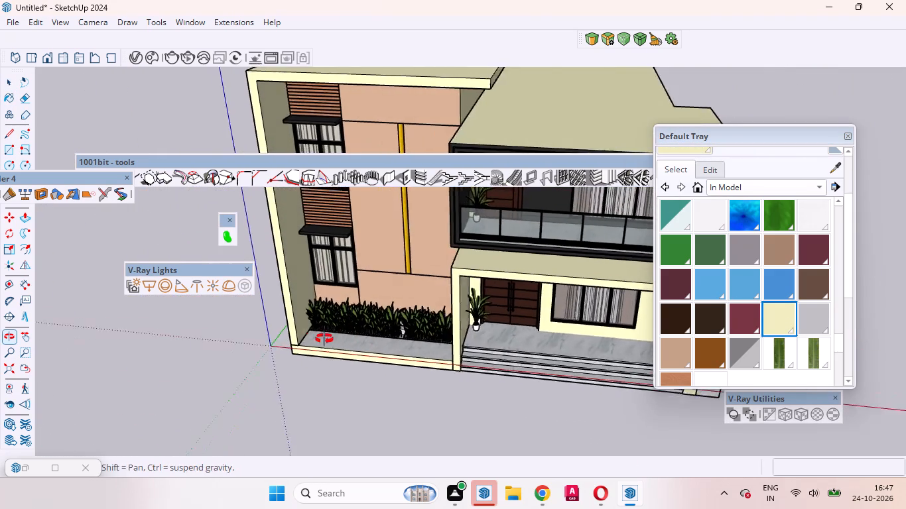
{"action": "middle_click_drag", "start_coordinate": [324, 339], "coordinate": [314, 331]}
{"action": "scroll", "coordinate": [306, 287], "scroll_direction": "down", "scroll_amount": 4}
{"action": "scroll", "coordinate": [421, 278], "scroll_direction": "up", "scroll_amount": 5}
{"action": "middle_click_drag", "start_coordinate": [471, 292], "coordinate": [466, 182]}
{"action": "scroll", "coordinate": [466, 182], "scroll_direction": "up", "scroll_amount": 1}
{"action": "scroll", "coordinate": [406, 282], "scroll_direction": "down", "scroll_amount": 5}
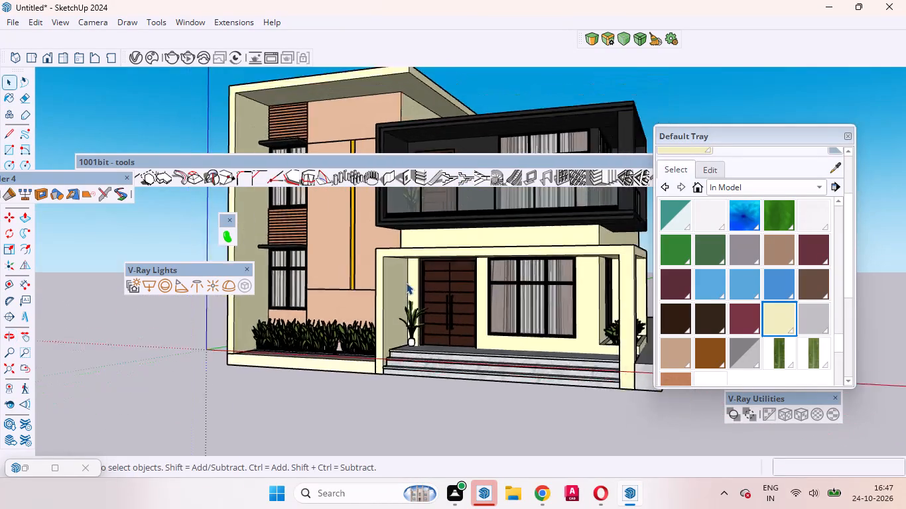
{"action": "scroll", "coordinate": [369, 231], "scroll_direction": "up", "scroll_amount": 4}
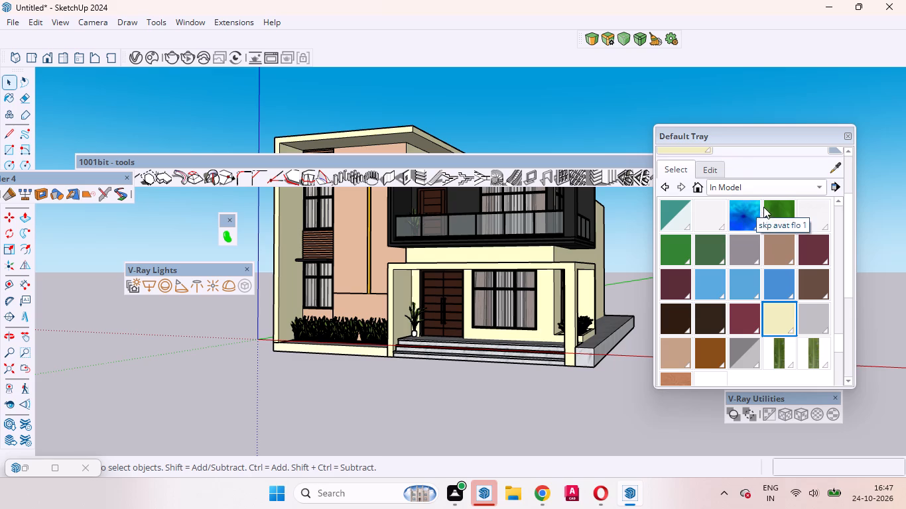
Open the Asian Paints Chromatics material collection.
{"action": "left_click", "coordinate": [824, 186]}
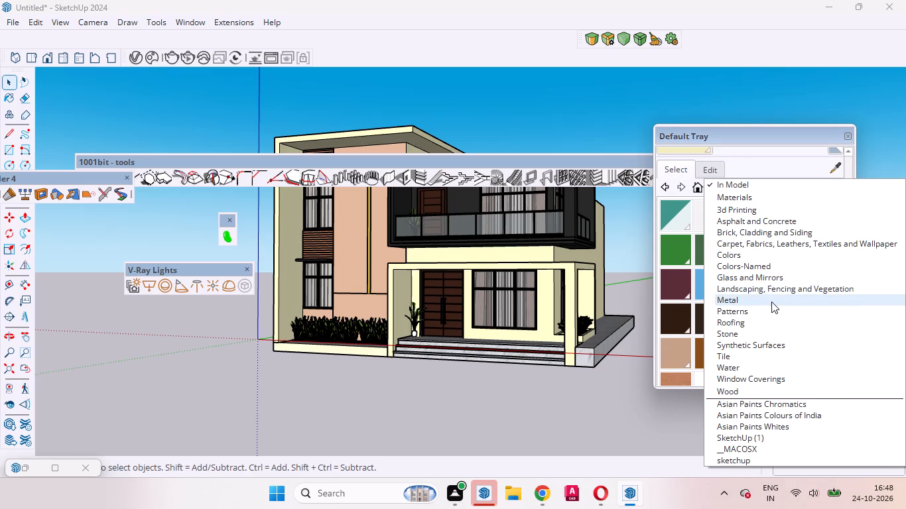
{"action": "left_click", "coordinate": [732, 404]}
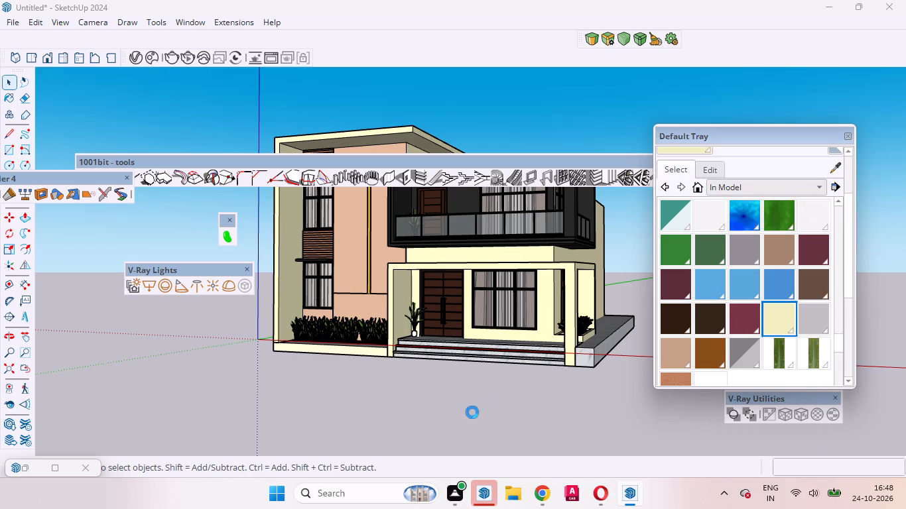
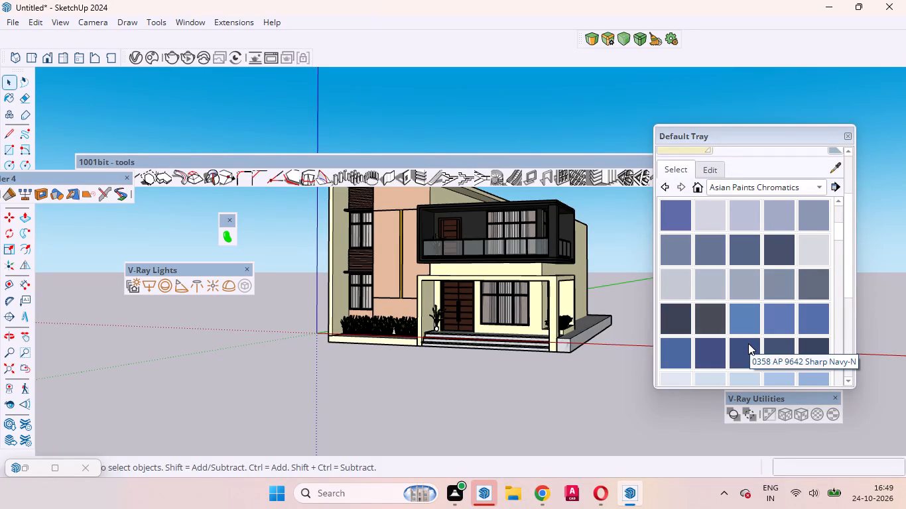
Browse the Asian Paints Chromatics collection through to its warm tan and brown shades for a facade wall colour.
{"action": "scroll", "coordinate": [748, 343], "scroll_direction": "down", "scroll_amount": 17}
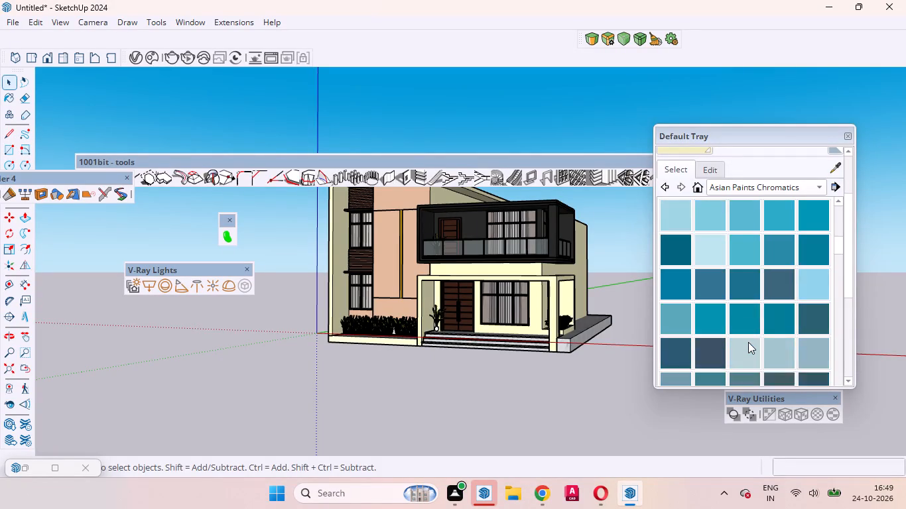
{"action": "scroll", "coordinate": [748, 342], "scroll_direction": "down", "scroll_amount": 19}
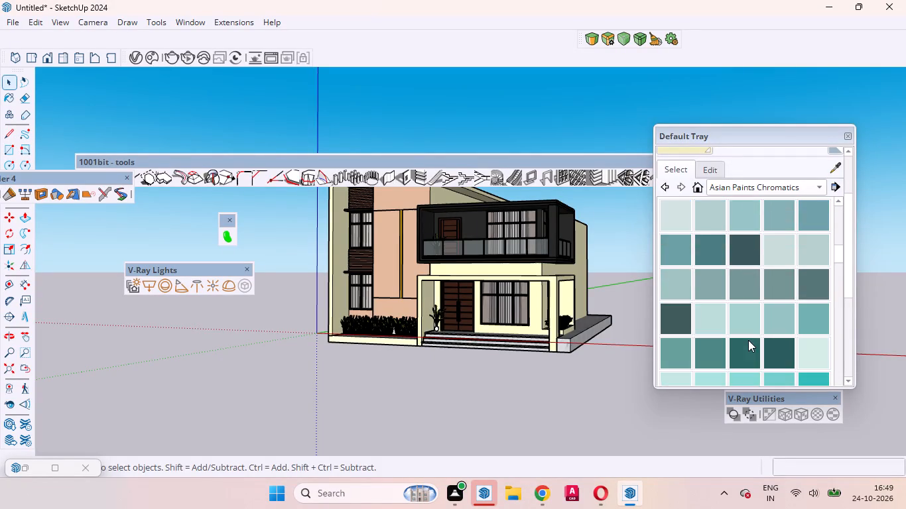
{"action": "scroll", "coordinate": [748, 340], "scroll_direction": "down", "scroll_amount": 16}
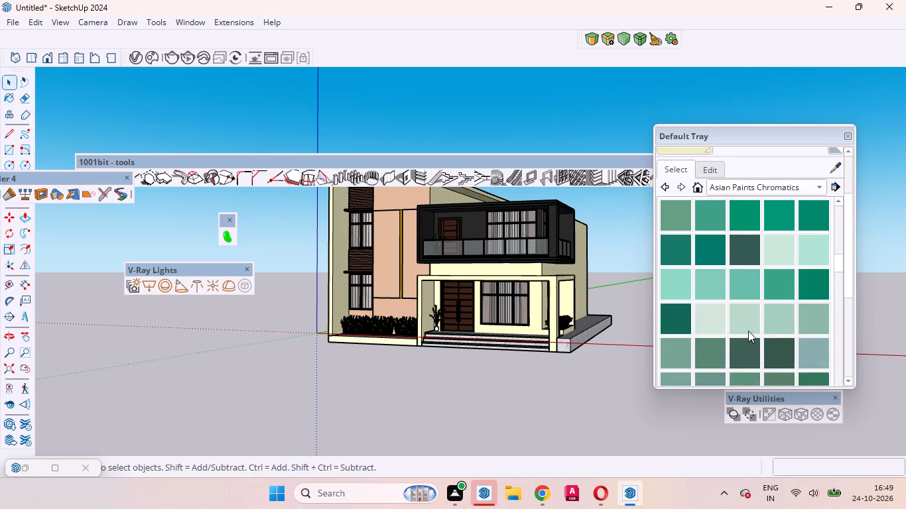
{"action": "scroll", "coordinate": [748, 331], "scroll_direction": "down", "scroll_amount": 19}
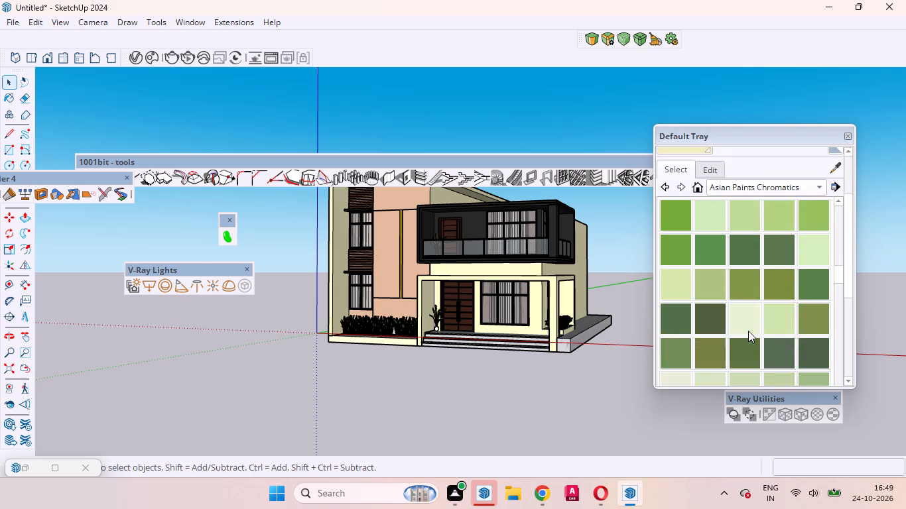
{"action": "scroll", "coordinate": [748, 331], "scroll_direction": "down", "scroll_amount": 14}
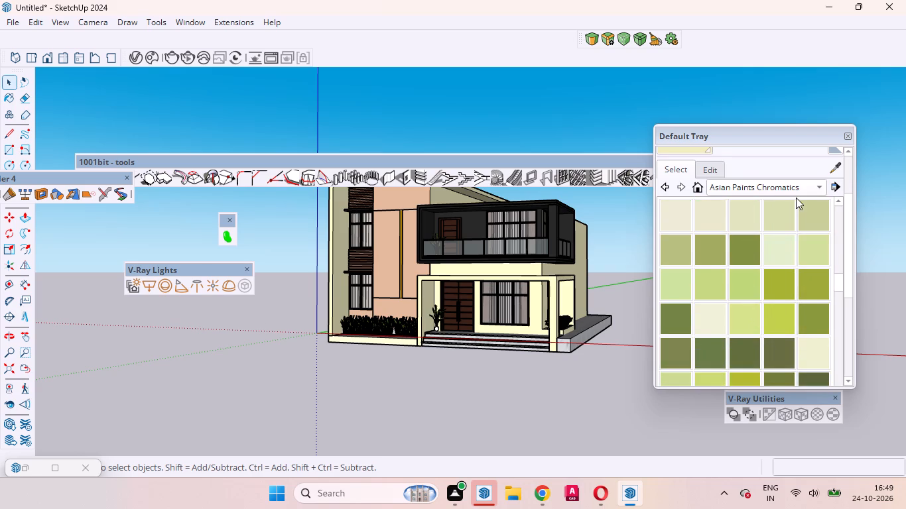
{"action": "scroll", "coordinate": [796, 198], "scroll_direction": "down", "scroll_amount": 6}
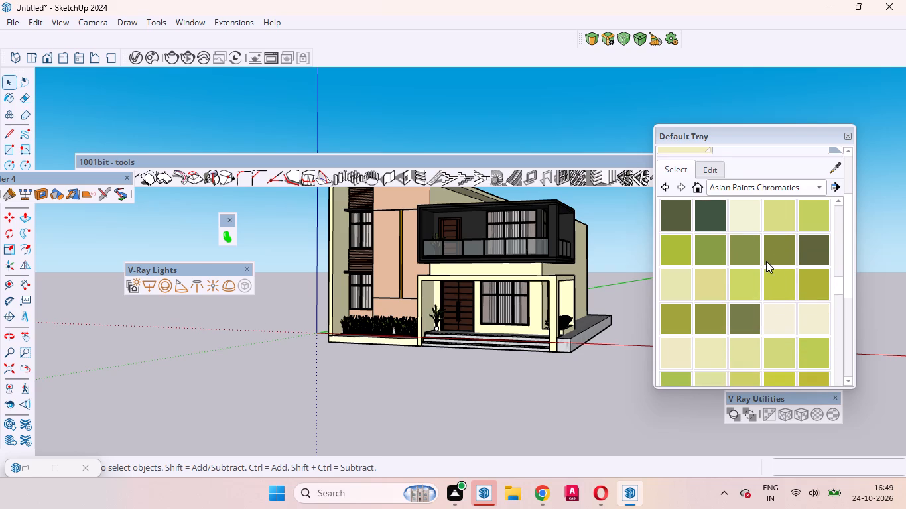
{"action": "scroll", "coordinate": [766, 262], "scroll_direction": "down", "scroll_amount": 4}
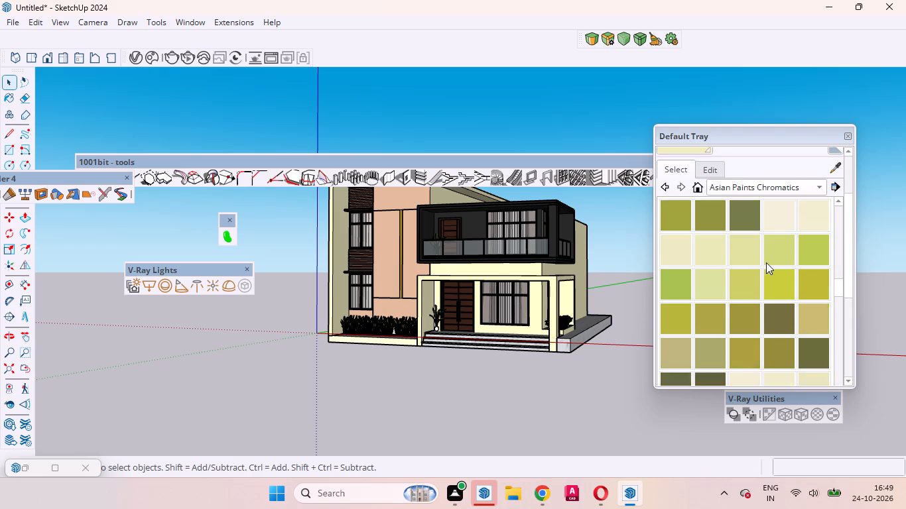
{"action": "scroll", "coordinate": [766, 262], "scroll_direction": "down", "scroll_amount": 11}
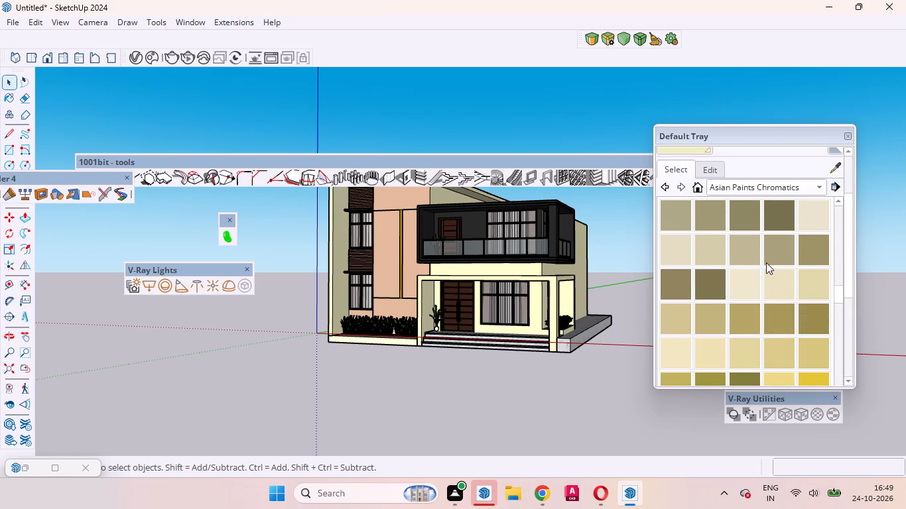
{"action": "scroll", "coordinate": [766, 262], "scroll_direction": "down", "scroll_amount": 1}
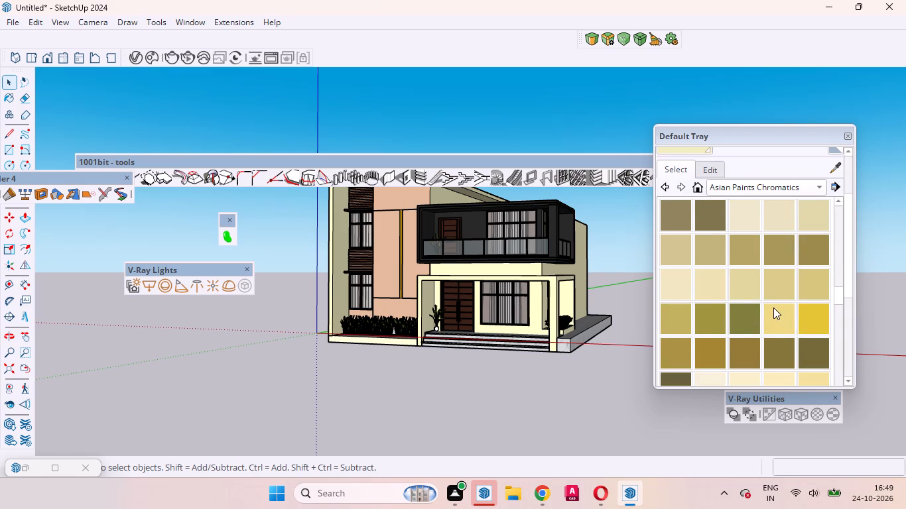
{"action": "scroll", "coordinate": [773, 310], "scroll_direction": "down", "scroll_amount": 8}
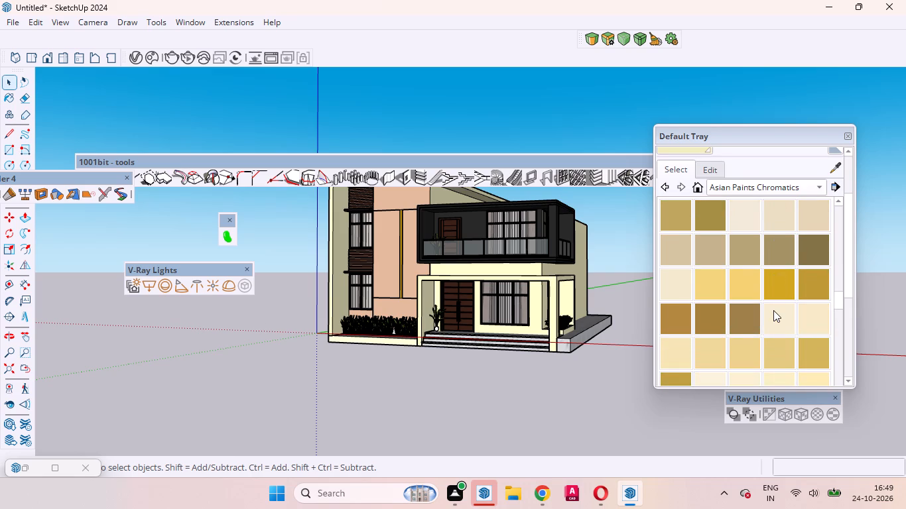
{"action": "scroll", "coordinate": [773, 310], "scroll_direction": "down", "scroll_amount": 4}
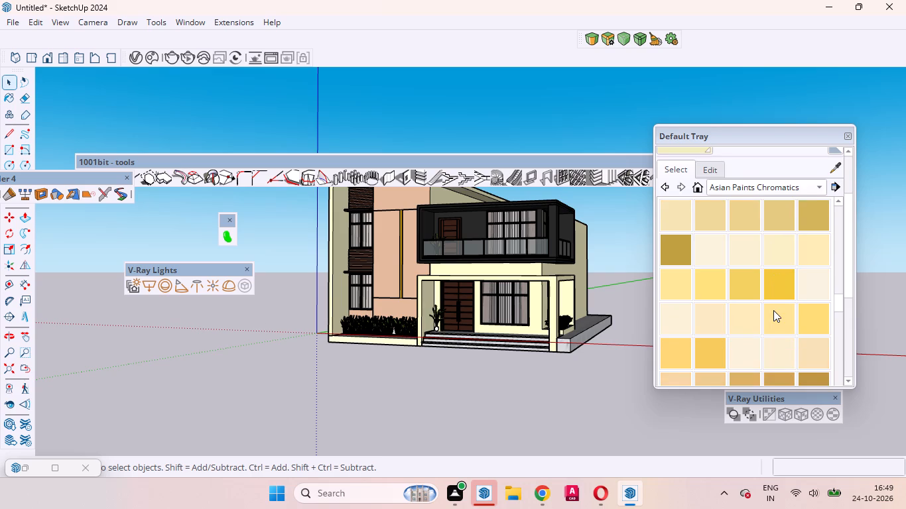
{"action": "scroll", "coordinate": [773, 310], "scroll_direction": "down", "scroll_amount": 3}
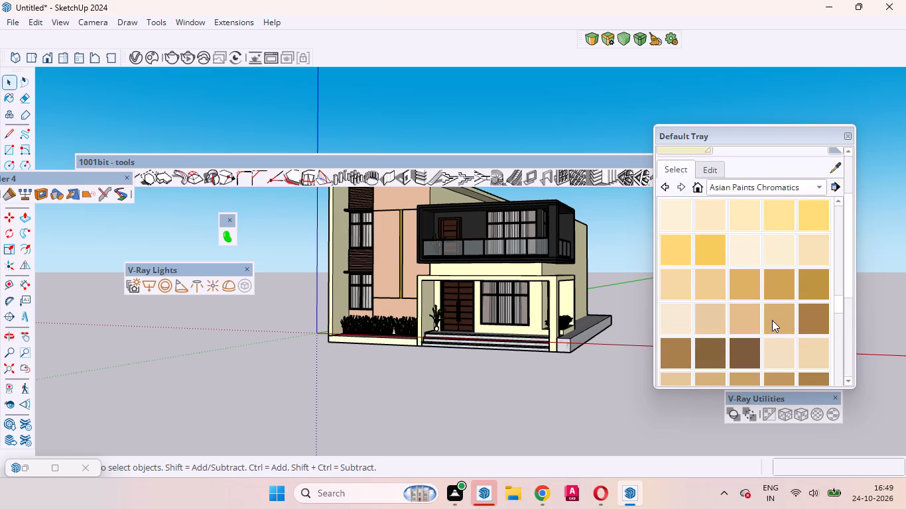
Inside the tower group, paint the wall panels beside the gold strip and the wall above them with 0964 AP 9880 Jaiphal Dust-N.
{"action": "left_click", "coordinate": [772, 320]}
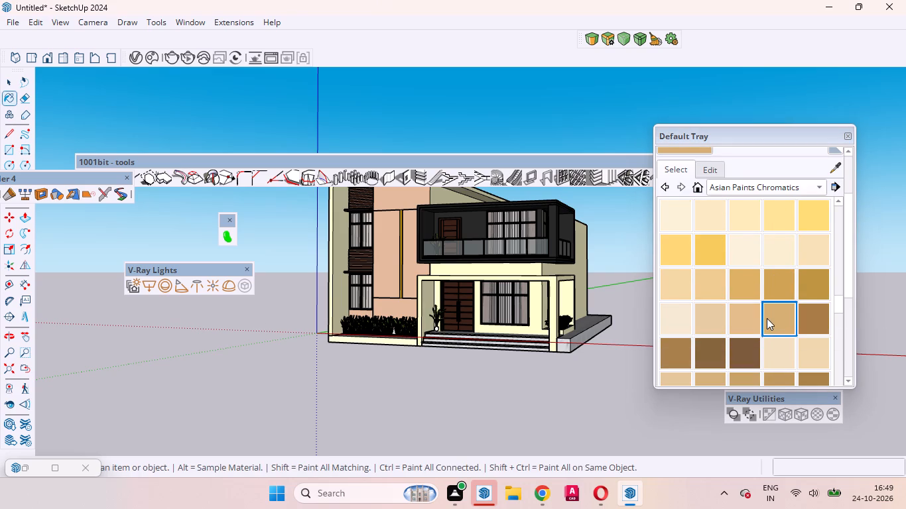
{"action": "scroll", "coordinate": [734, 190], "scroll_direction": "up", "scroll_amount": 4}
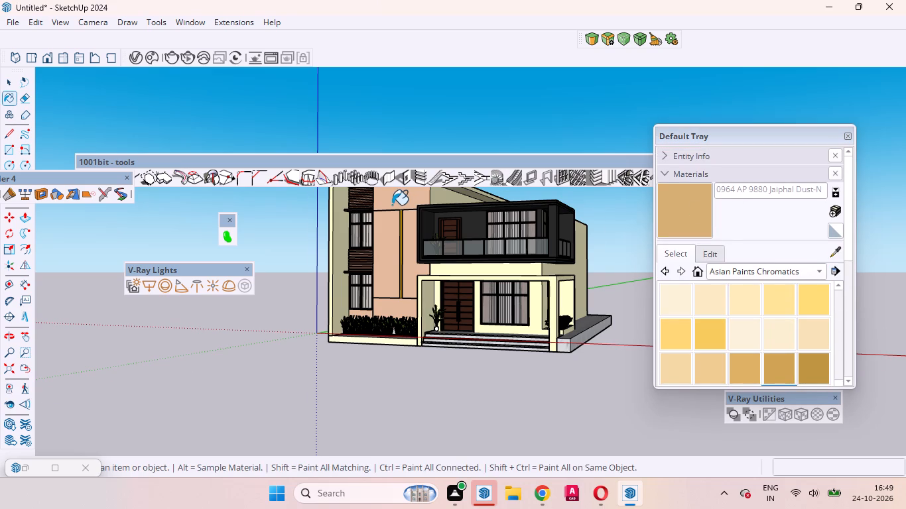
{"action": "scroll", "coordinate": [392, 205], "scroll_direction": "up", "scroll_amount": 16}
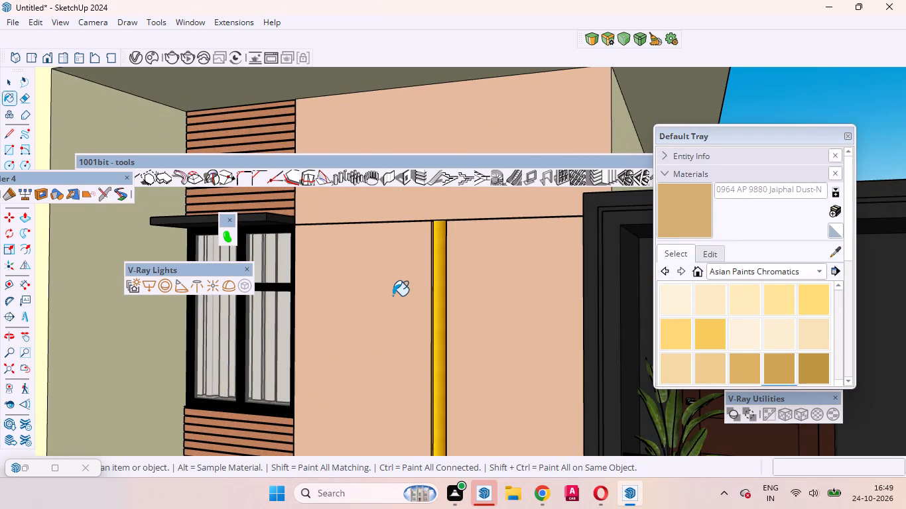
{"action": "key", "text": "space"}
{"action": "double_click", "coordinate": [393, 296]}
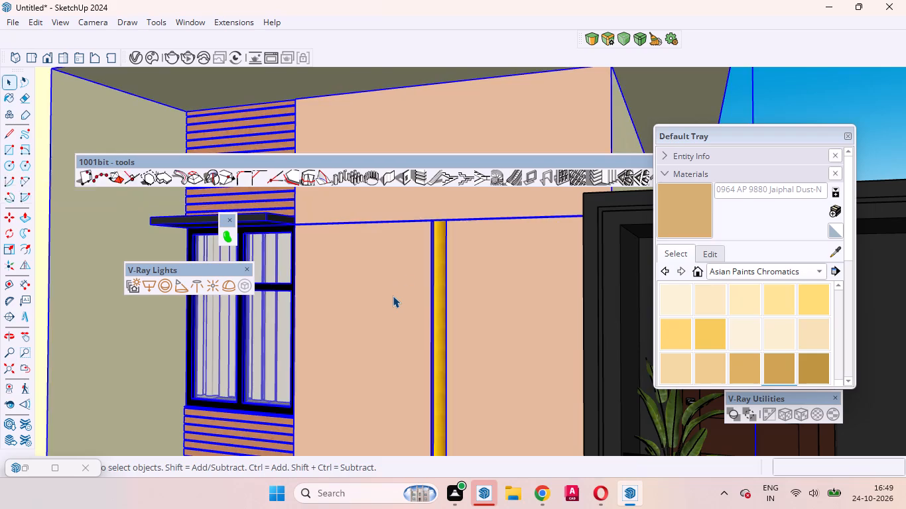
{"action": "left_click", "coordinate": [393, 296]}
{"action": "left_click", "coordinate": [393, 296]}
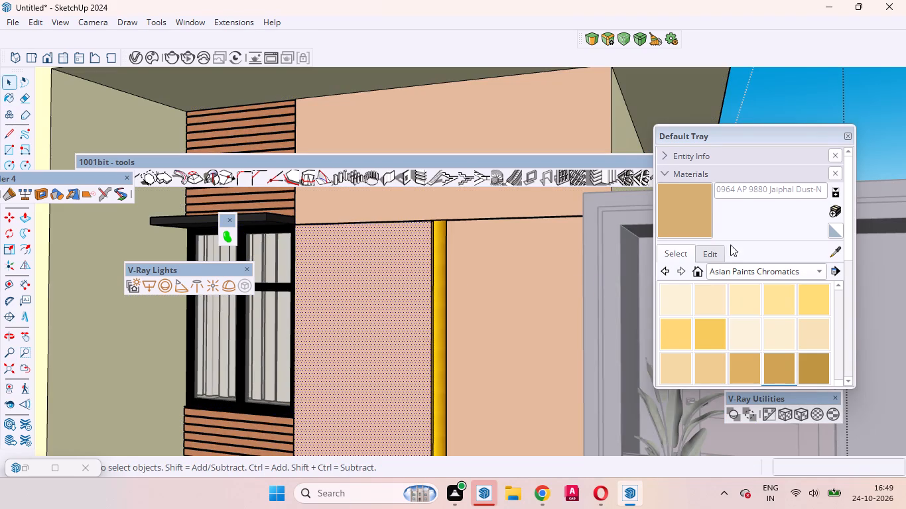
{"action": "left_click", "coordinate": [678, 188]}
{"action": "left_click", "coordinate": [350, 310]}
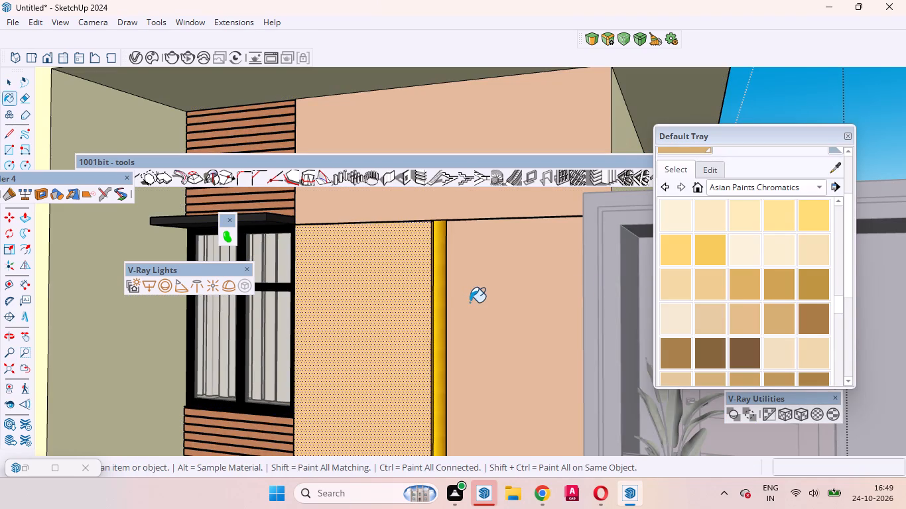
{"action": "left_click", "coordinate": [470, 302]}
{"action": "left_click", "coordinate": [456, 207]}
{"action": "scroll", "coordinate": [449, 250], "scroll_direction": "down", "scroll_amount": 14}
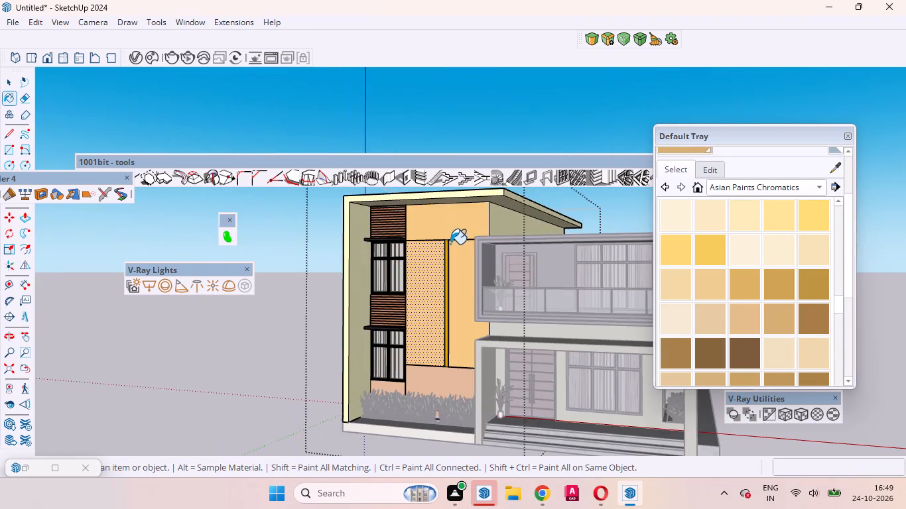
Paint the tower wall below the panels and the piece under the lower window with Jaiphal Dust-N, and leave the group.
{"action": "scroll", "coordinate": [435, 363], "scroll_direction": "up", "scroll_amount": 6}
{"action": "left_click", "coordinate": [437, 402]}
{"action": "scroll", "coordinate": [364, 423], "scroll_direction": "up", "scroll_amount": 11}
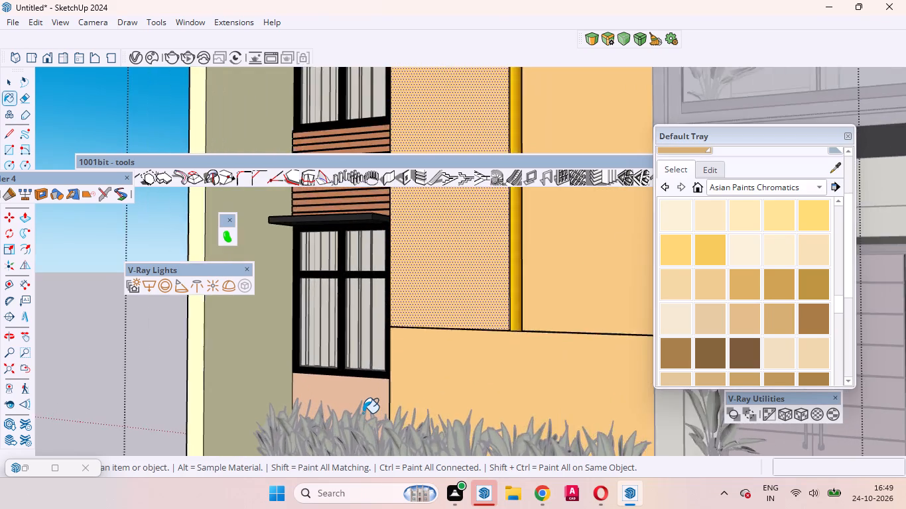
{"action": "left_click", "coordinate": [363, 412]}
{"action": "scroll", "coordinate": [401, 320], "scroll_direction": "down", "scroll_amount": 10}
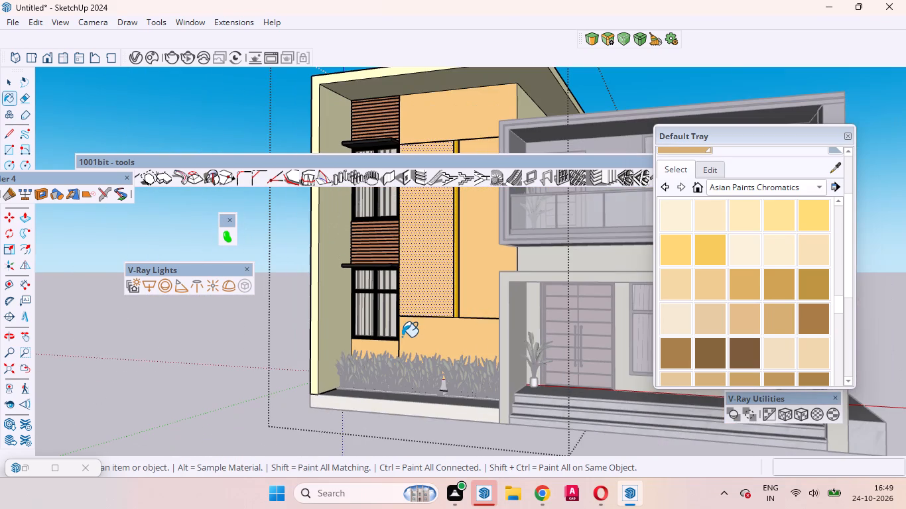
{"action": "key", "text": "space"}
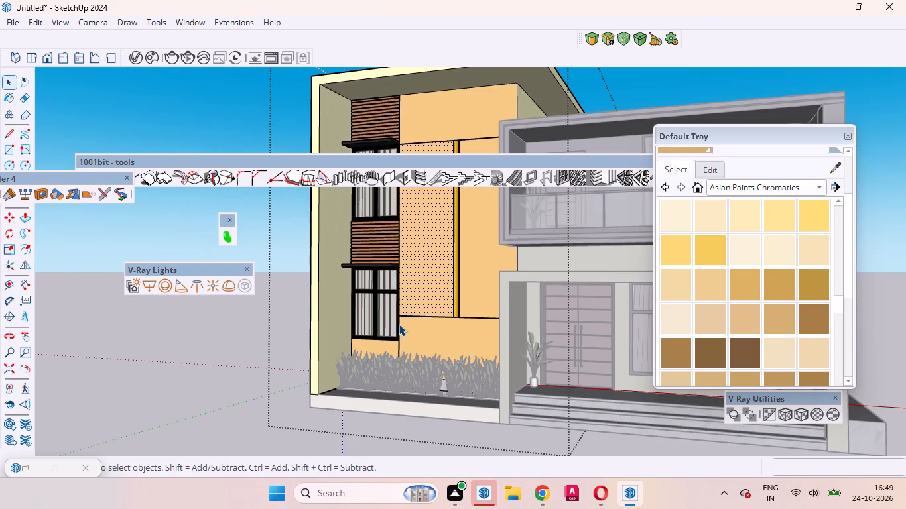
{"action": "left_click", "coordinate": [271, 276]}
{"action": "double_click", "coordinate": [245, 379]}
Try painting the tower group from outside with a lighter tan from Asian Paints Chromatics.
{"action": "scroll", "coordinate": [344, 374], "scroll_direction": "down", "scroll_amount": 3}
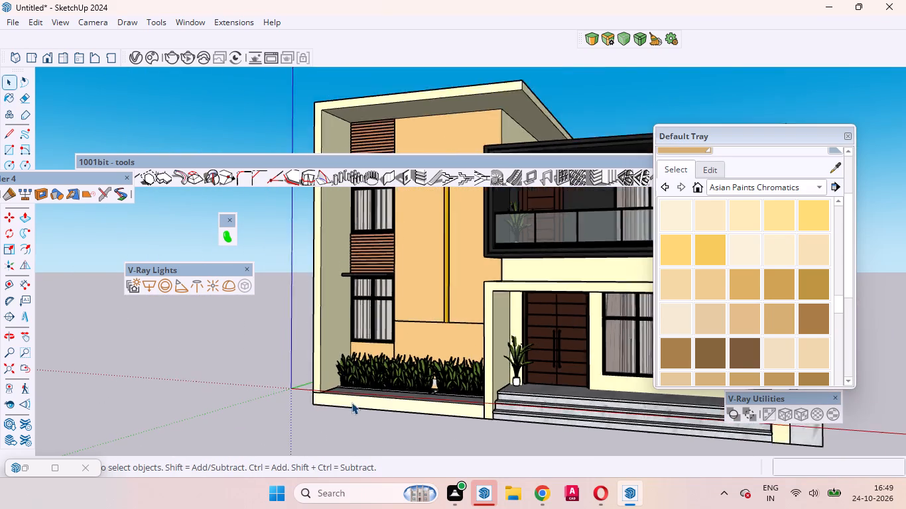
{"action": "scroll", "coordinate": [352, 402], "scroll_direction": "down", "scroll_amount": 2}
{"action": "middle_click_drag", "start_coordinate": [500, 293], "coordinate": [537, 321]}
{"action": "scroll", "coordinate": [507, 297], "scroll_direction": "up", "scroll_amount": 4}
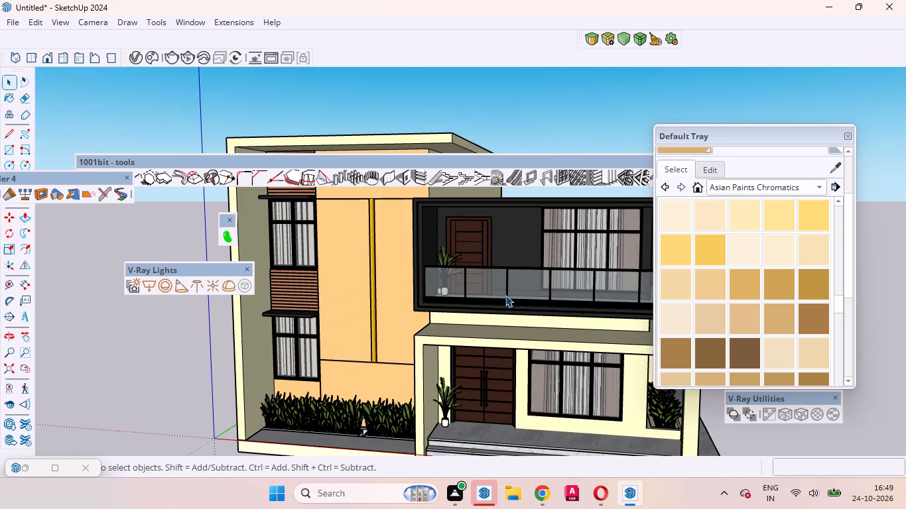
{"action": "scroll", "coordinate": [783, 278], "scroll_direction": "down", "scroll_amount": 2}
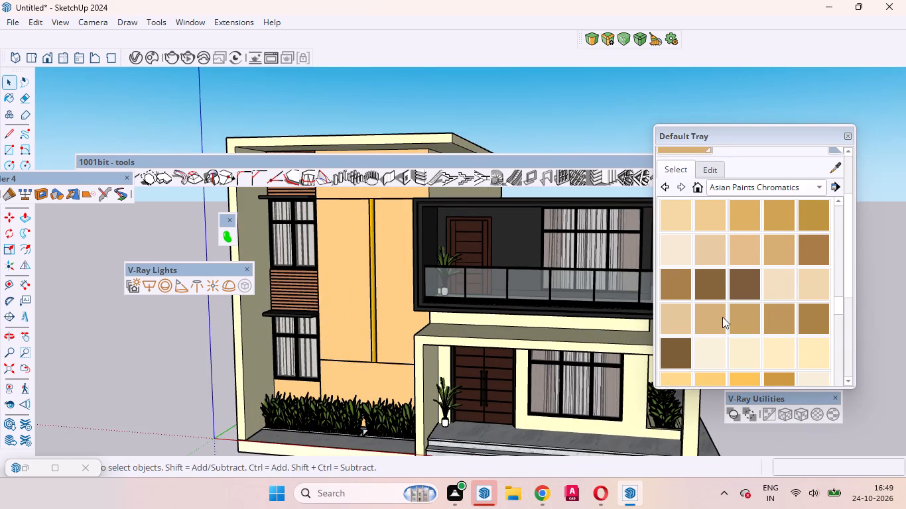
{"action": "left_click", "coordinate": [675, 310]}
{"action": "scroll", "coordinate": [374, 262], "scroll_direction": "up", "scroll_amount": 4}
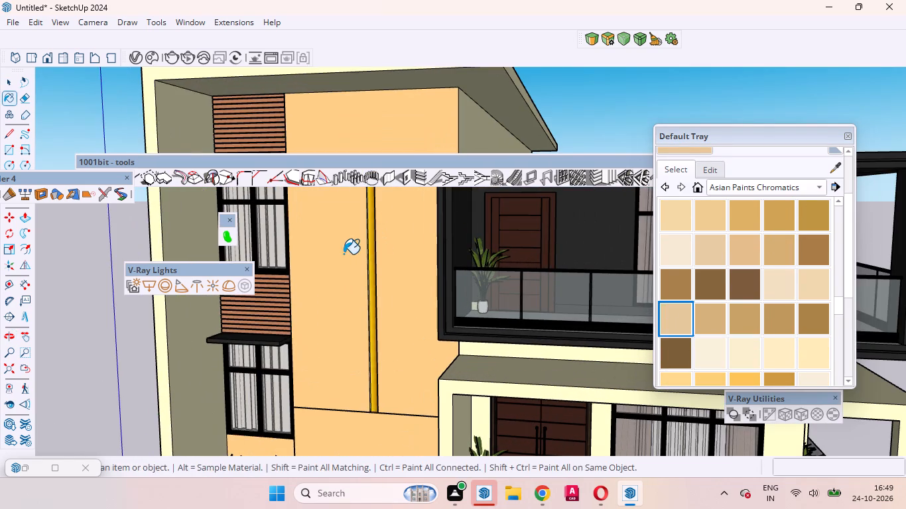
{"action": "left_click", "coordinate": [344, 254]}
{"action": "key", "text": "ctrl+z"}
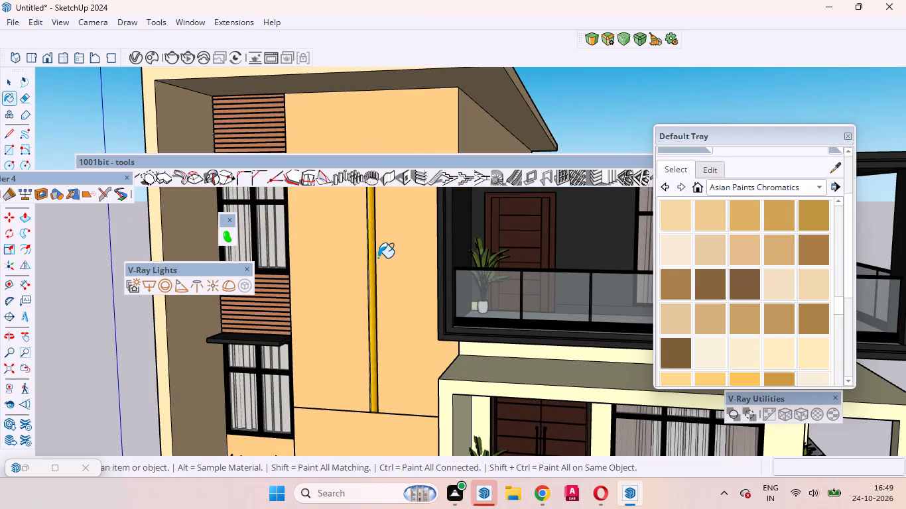
Inside the tower group, paint both panels beside the gold strip and the wall above them with the lighter Asian Paints Chromatics tan.
{"action": "key", "text": "space"}
{"action": "double_click", "coordinate": [424, 272]}
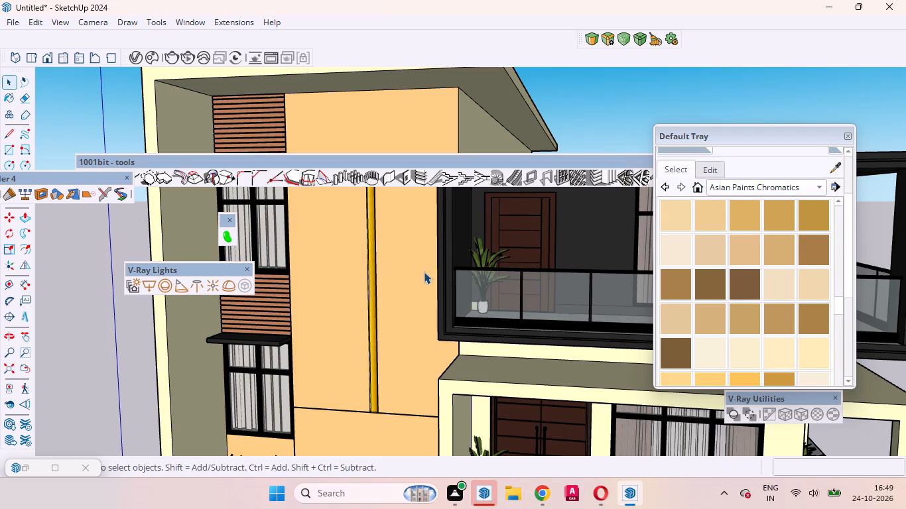
{"action": "left_click_drag", "start_coordinate": [421, 271], "coordinate": [411, 269]}
{"action": "left_click", "coordinate": [409, 269]}
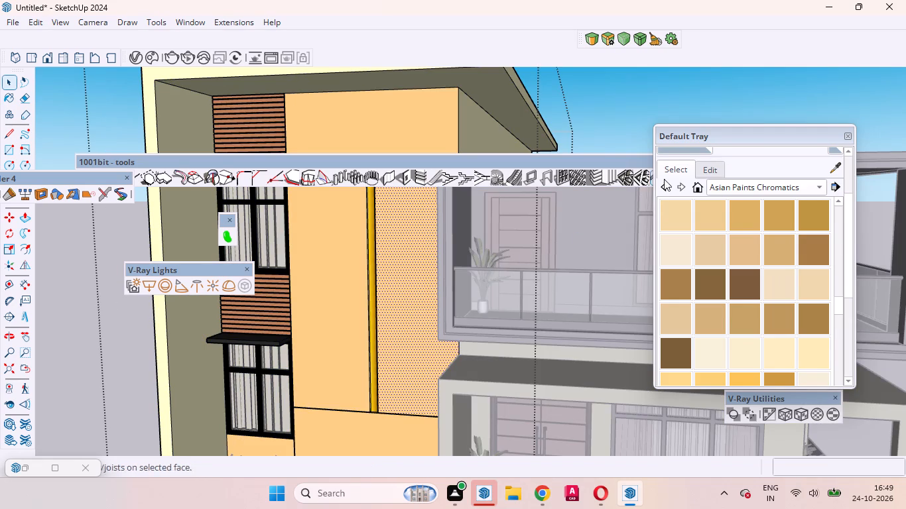
{"action": "scroll", "coordinate": [664, 179], "scroll_direction": "up", "scroll_amount": 4}
{"action": "scroll", "coordinate": [723, 332], "scroll_direction": "down", "scroll_amount": 2}
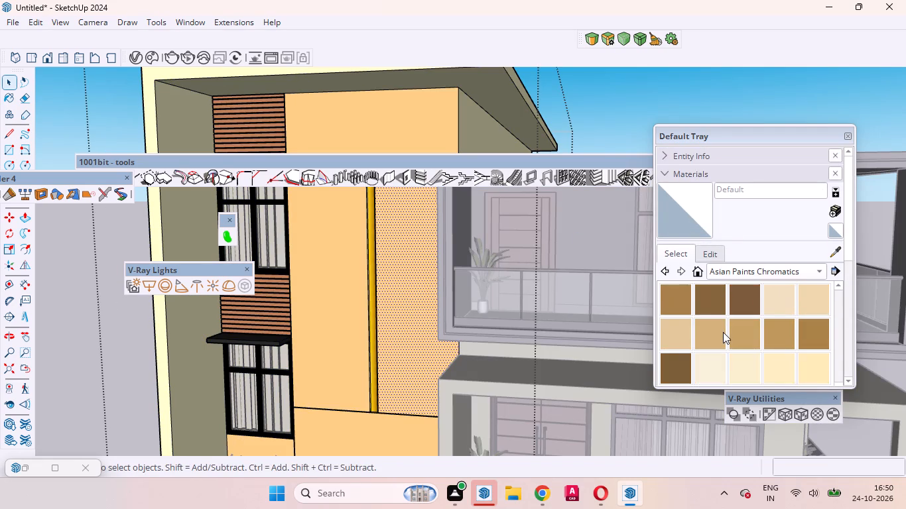
{"action": "left_click", "coordinate": [680, 330]}
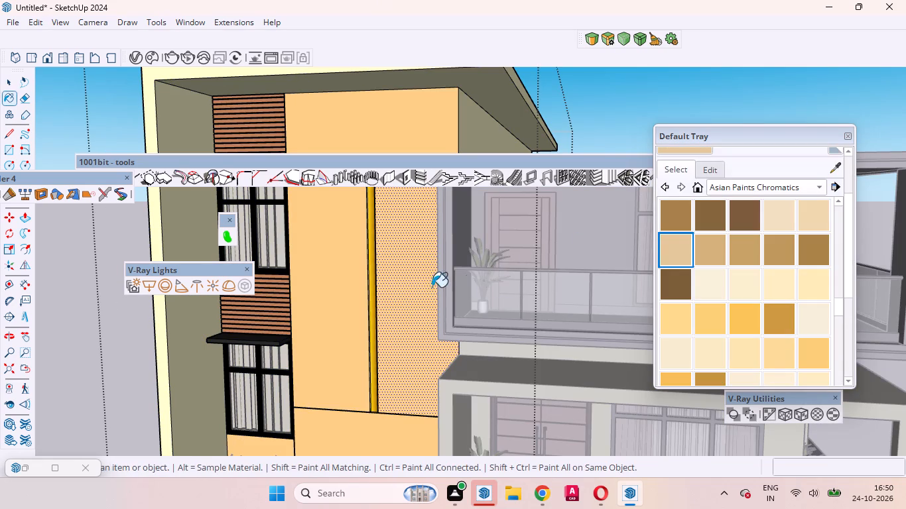
{"action": "left_click", "coordinate": [415, 284]}
{"action": "left_click", "coordinate": [350, 265]}
{"action": "left_click", "coordinate": [362, 117]}
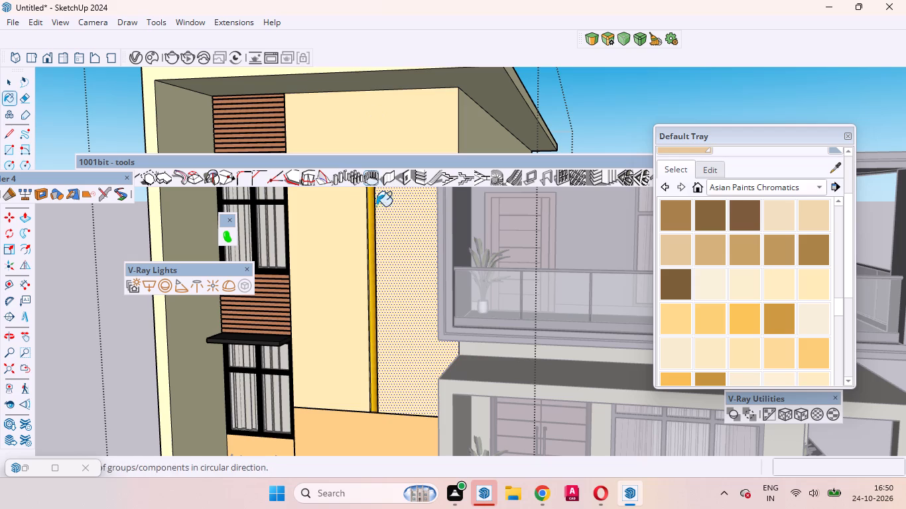
Paint the tower wall below the panels and the piece under the lower window with the same light tan.
{"action": "left_click", "coordinate": [366, 433]}
{"action": "scroll", "coordinate": [417, 306], "scroll_direction": "down", "scroll_amount": 4}
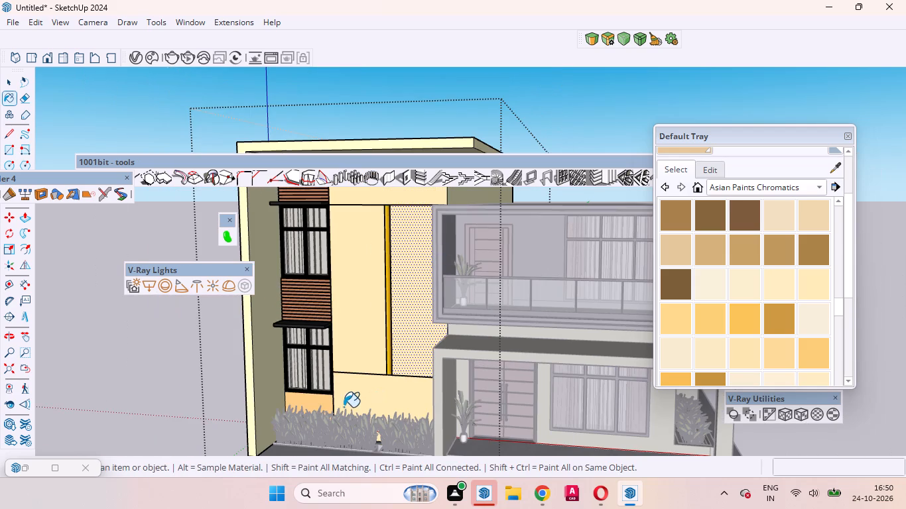
{"action": "left_click", "coordinate": [325, 407]}
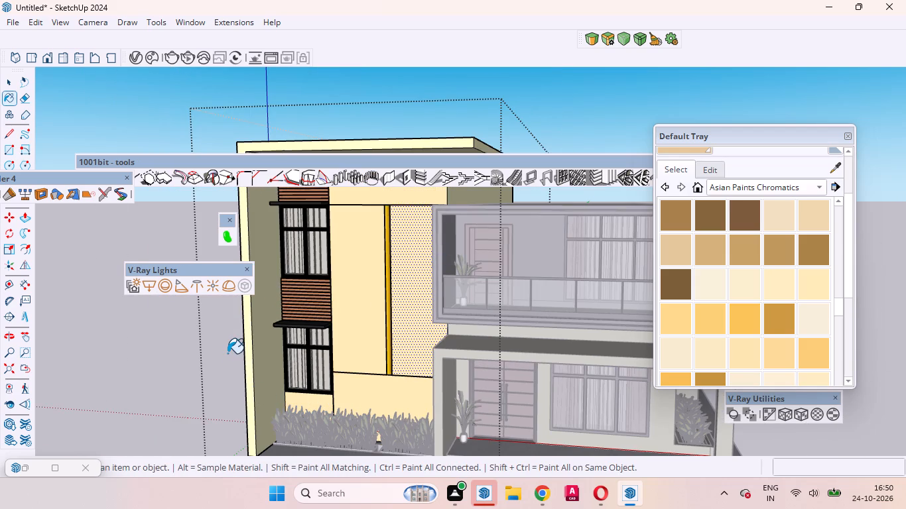
{"action": "key", "text": "space"}
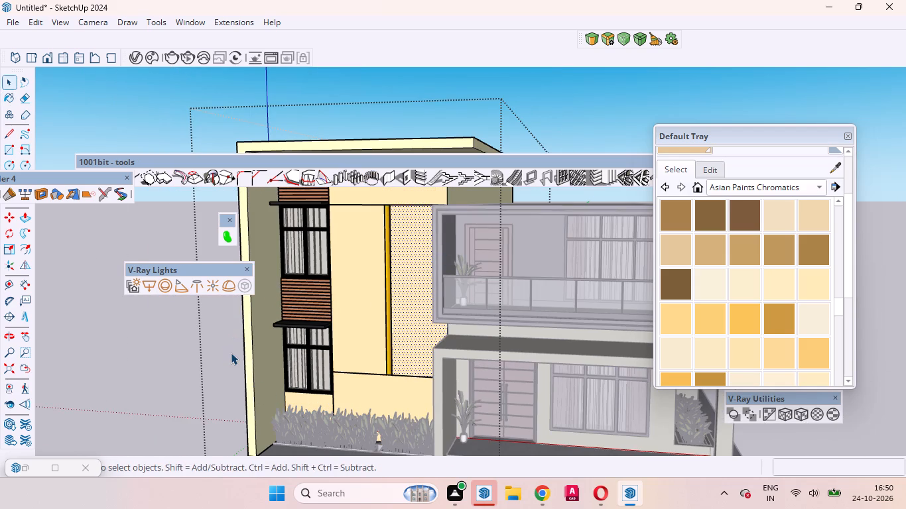
Leave the tower group and inspect the painted tower, the balcony and its corner windows from several angles.
{"action": "left_click", "coordinate": [231, 353]}
{"action": "double_click", "coordinate": [231, 353]}
{"action": "scroll", "coordinate": [426, 263], "scroll_direction": "down", "scroll_amount": 8}
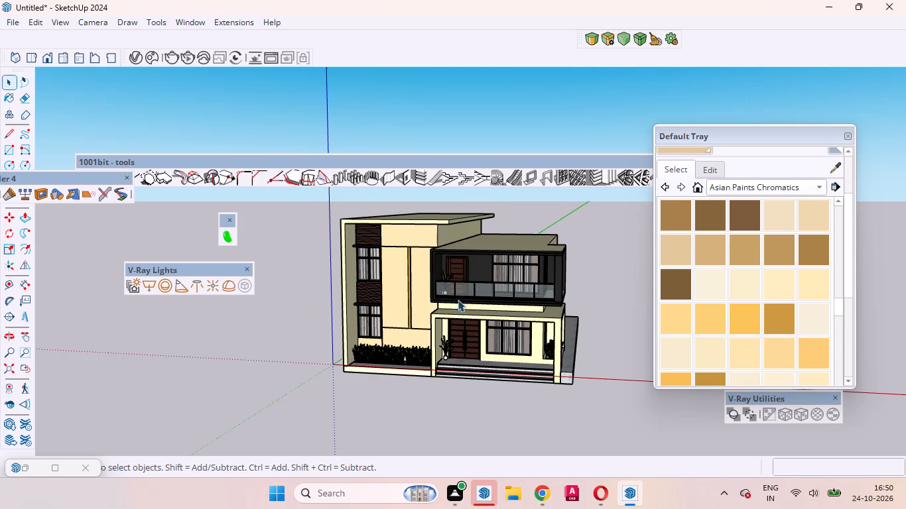
{"action": "middle_click_drag", "start_coordinate": [465, 299], "coordinate": [485, 250]}
{"action": "scroll", "coordinate": [485, 246], "scroll_direction": "up", "scroll_amount": 5}
{"action": "scroll", "coordinate": [552, 299], "scroll_direction": "up", "scroll_amount": 1}
{"action": "middle_click_drag", "start_coordinate": [531, 308], "coordinate": [380, 294]}
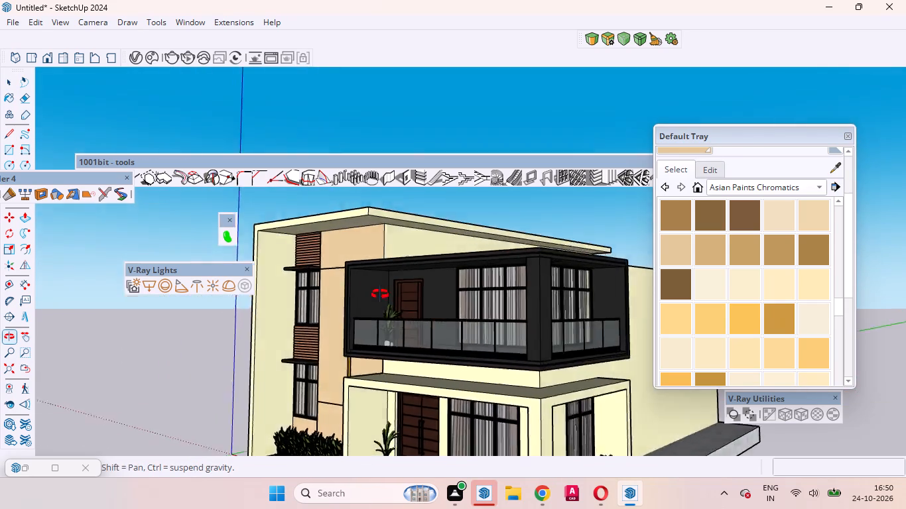
{"action": "middle_click_drag", "start_coordinate": [380, 294], "coordinate": [560, 306]}
{"action": "scroll", "coordinate": [560, 306], "scroll_direction": "up", "scroll_amount": 1}
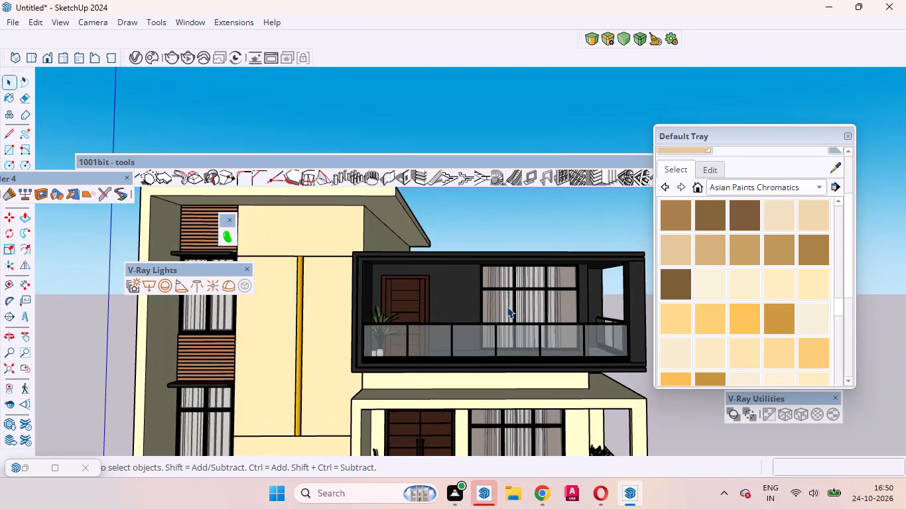
{"action": "scroll", "coordinate": [504, 301], "scroll_direction": "down", "scroll_amount": 5}
{"action": "middle_click_drag", "start_coordinate": [505, 270], "coordinate": [368, 237]}
{"action": "scroll", "coordinate": [511, 325], "scroll_direction": "up", "scroll_amount": 7}
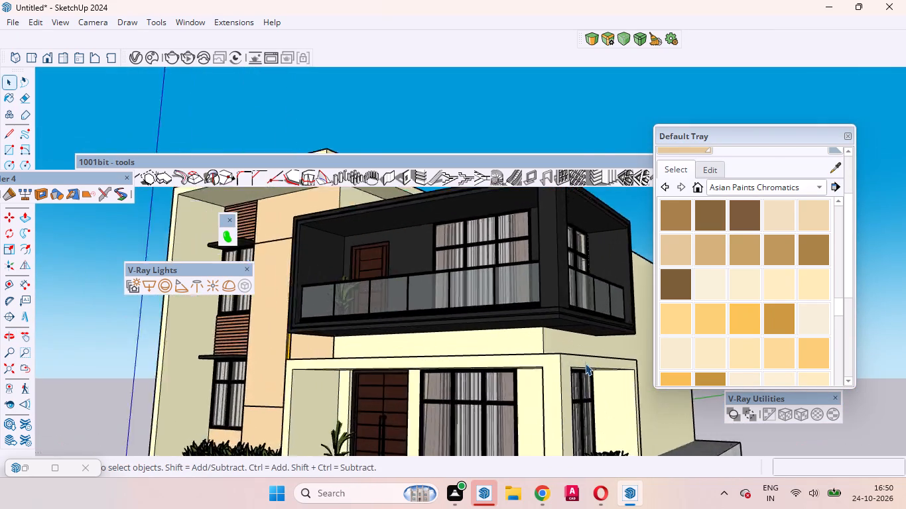
{"action": "scroll", "coordinate": [585, 363], "scroll_direction": "up", "scroll_amount": 2}
{"action": "middle_click_drag", "start_coordinate": [603, 380], "coordinate": [391, 498]}
{"action": "scroll", "coordinate": [449, 280], "scroll_direction": "up", "scroll_amount": 10}
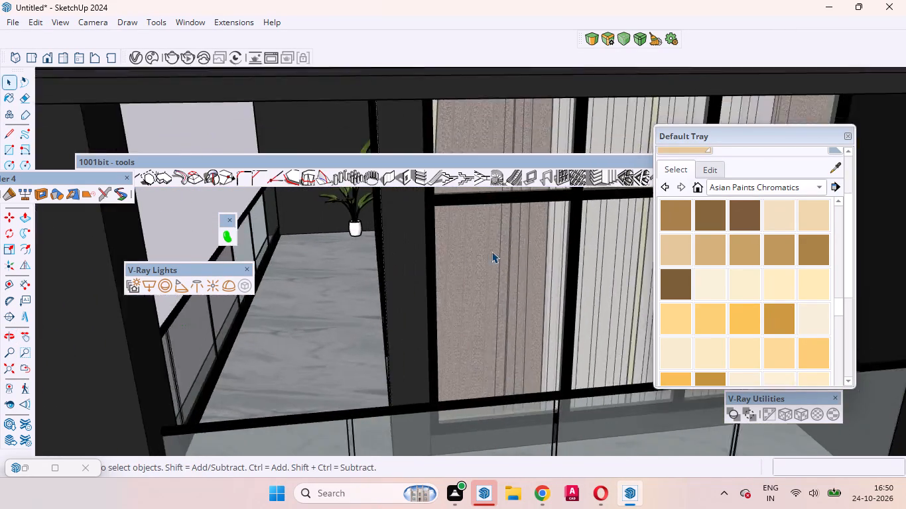
{"action": "scroll", "coordinate": [491, 251], "scroll_direction": "up", "scroll_amount": 9}
{"action": "middle_click_drag", "start_coordinate": [422, 304], "coordinate": [631, 317]}
{"action": "scroll", "coordinate": [631, 317], "scroll_direction": "up", "scroll_amount": 1}
{"action": "scroll", "coordinate": [505, 321], "scroll_direction": "down", "scroll_amount": 3}
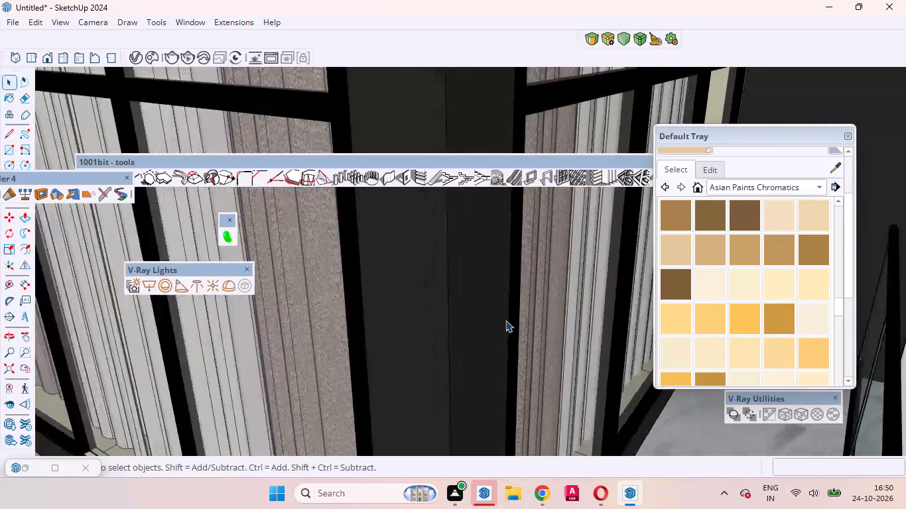
{"action": "scroll", "coordinate": [505, 320], "scroll_direction": "down", "scroll_amount": 20}
{"action": "scroll", "coordinate": [505, 320], "scroll_direction": "down", "scroll_amount": 14}
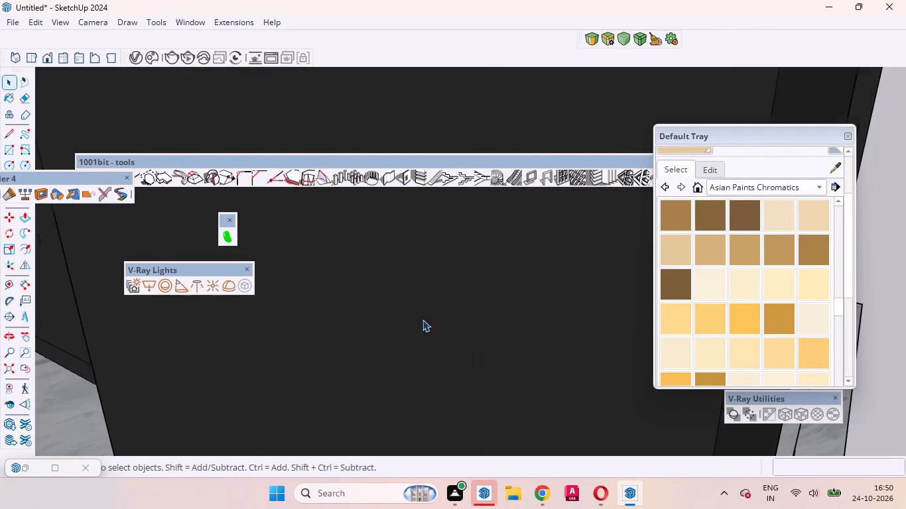
{"action": "scroll", "coordinate": [422, 319], "scroll_direction": "down", "scroll_amount": 20}
{"action": "scroll", "coordinate": [422, 319], "scroll_direction": "down", "scroll_amount": 7}
{"action": "scroll", "coordinate": [529, 247], "scroll_direction": "up", "scroll_amount": 1}
{"action": "scroll", "coordinate": [506, 290], "scroll_direction": "down", "scroll_amount": 7}
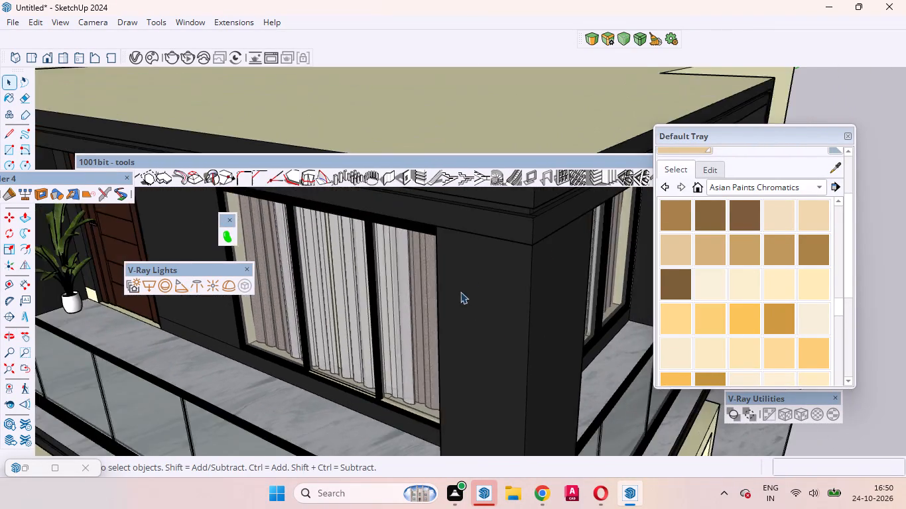
{"action": "scroll", "coordinate": [460, 292], "scroll_direction": "down", "scroll_amount": 20}
{"action": "scroll", "coordinate": [460, 292], "scroll_direction": "down", "scroll_amount": 8}
{"action": "middle_click_drag", "start_coordinate": [493, 308], "coordinate": [531, 201]}
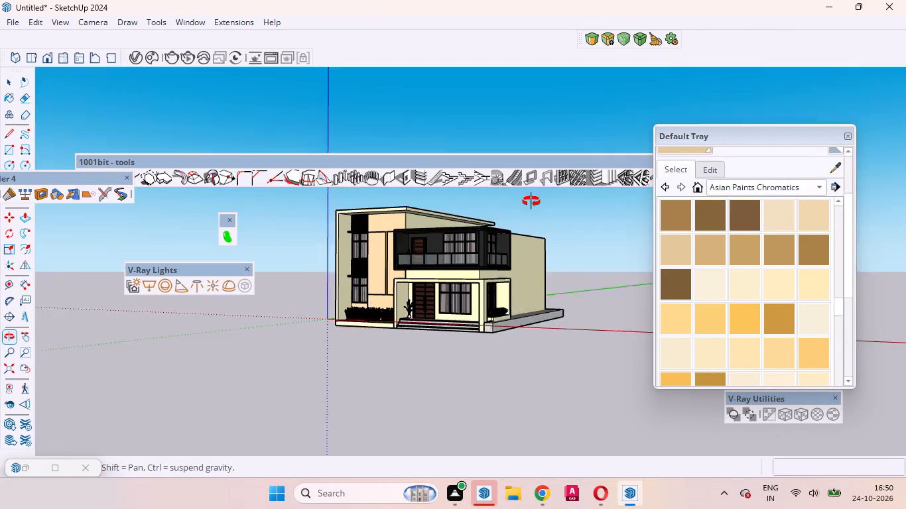
{"action": "middle_click_drag", "start_coordinate": [531, 201], "coordinate": [527, 201]}
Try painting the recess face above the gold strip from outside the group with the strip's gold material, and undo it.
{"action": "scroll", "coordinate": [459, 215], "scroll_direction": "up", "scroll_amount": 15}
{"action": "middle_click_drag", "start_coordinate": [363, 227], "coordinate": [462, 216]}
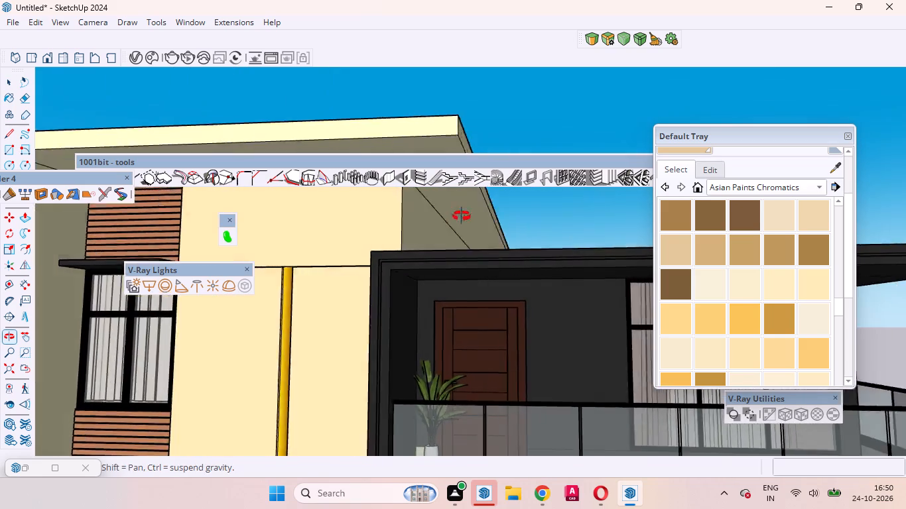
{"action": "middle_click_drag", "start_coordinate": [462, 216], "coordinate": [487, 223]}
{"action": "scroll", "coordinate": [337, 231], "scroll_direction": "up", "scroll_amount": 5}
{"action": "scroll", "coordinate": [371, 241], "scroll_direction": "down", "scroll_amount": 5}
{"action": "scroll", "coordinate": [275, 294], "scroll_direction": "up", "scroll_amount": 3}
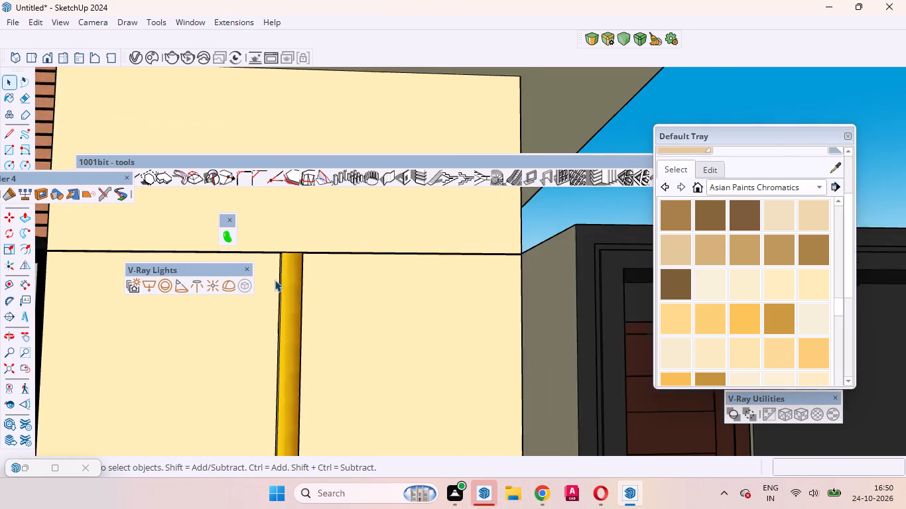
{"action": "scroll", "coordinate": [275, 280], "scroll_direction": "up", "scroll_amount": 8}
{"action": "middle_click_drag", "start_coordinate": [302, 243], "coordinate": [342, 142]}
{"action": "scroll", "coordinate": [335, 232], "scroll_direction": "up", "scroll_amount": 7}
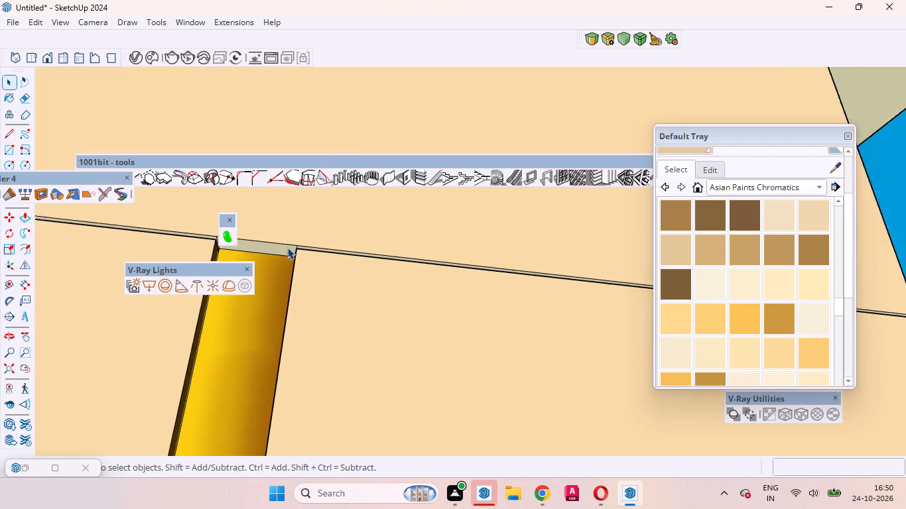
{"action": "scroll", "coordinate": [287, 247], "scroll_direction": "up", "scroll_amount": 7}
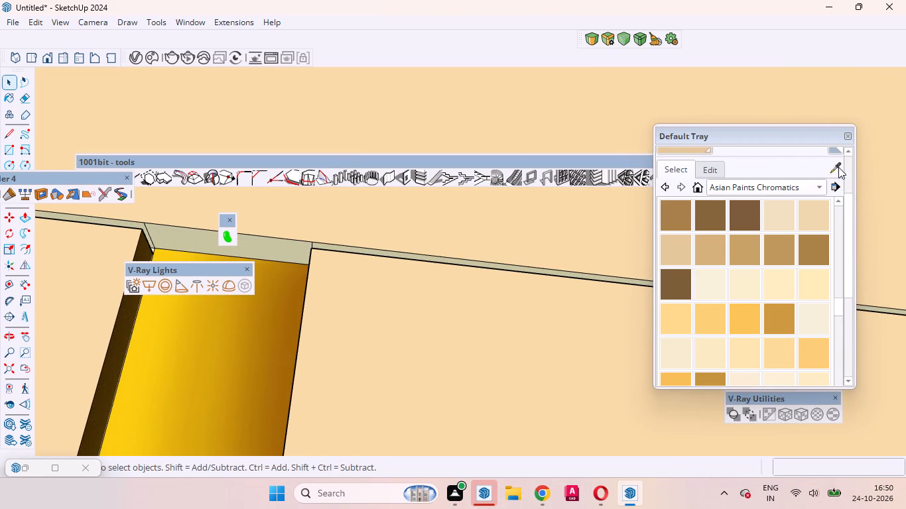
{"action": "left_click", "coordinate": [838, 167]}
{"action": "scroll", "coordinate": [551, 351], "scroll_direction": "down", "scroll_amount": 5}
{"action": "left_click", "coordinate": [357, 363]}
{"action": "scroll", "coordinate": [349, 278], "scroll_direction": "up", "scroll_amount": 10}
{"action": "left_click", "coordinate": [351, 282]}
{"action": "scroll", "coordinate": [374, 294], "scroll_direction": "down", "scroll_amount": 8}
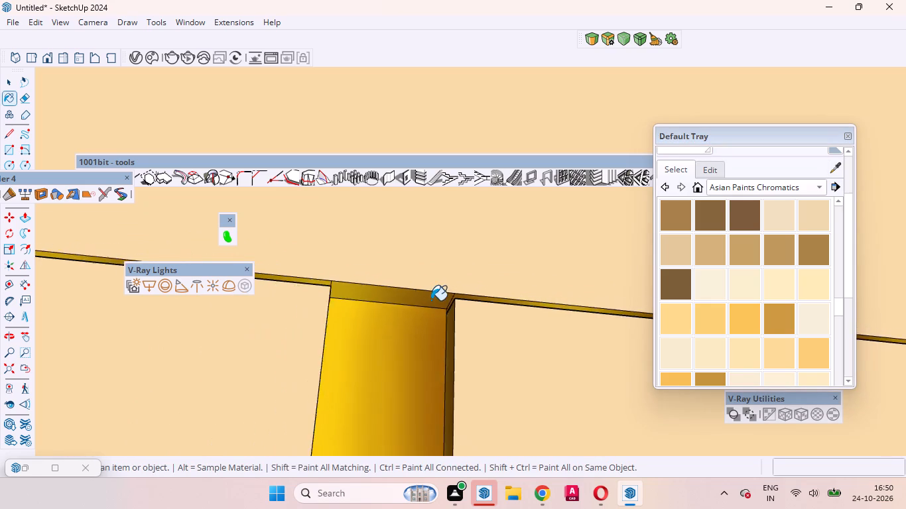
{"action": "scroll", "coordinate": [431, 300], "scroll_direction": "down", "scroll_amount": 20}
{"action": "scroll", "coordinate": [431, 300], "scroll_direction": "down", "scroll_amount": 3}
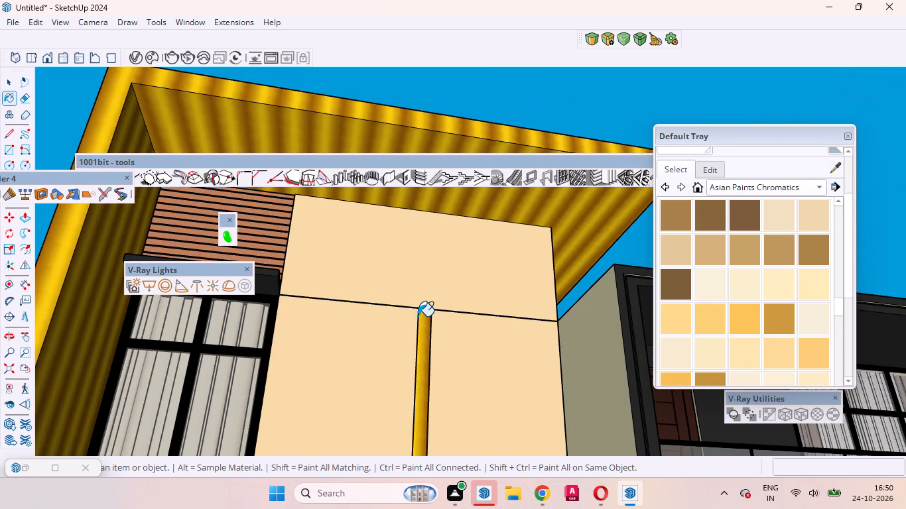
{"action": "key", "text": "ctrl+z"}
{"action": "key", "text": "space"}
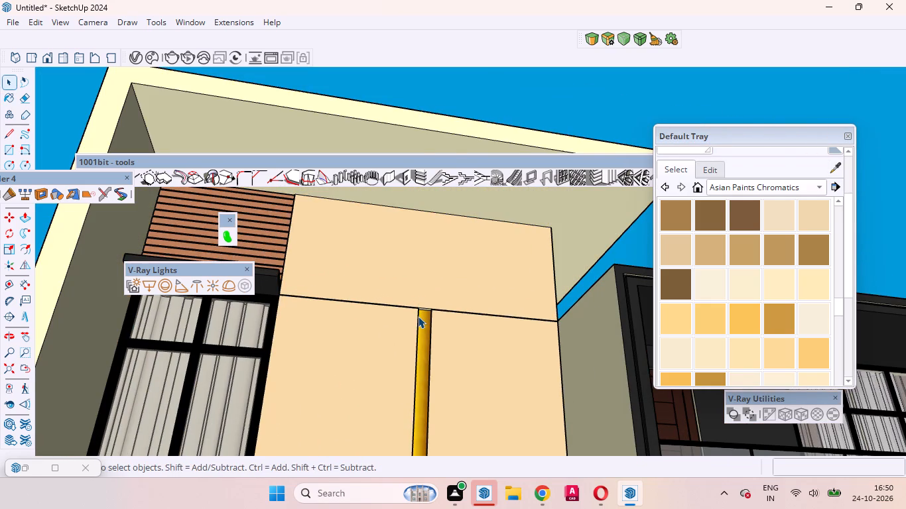
Inside the tower group, paint the small recess face at the top of the gold strip with the material sampled from the strip.
{"action": "scroll", "coordinate": [418, 316], "scroll_direction": "up", "scroll_amount": 20}
{"action": "scroll", "coordinate": [418, 316], "scroll_direction": "up", "scroll_amount": 1}
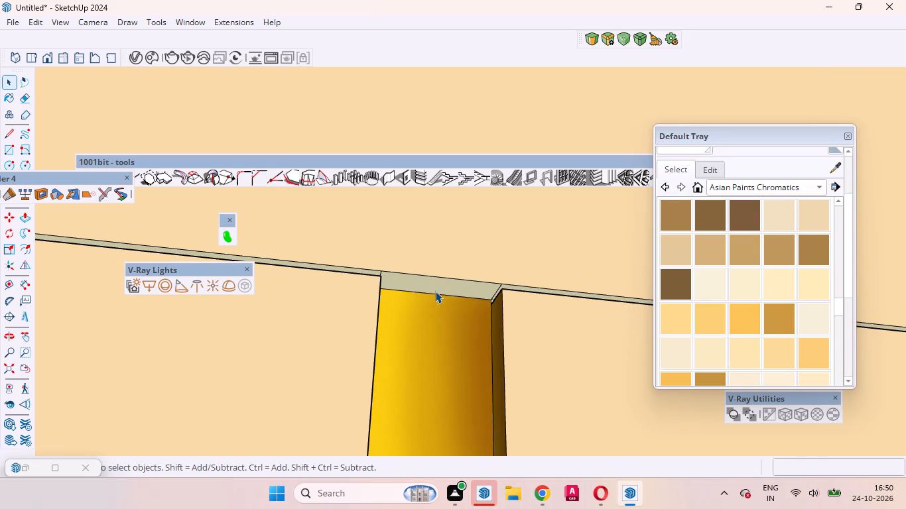
{"action": "double_click", "coordinate": [439, 290]}
{"action": "left_click", "coordinate": [445, 287]}
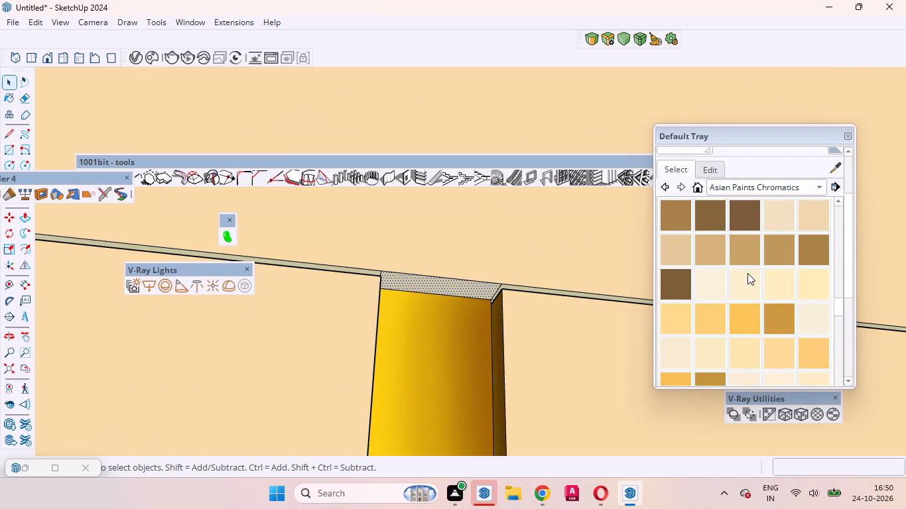
{"action": "scroll", "coordinate": [747, 274], "scroll_direction": "up", "scroll_amount": 4}
{"action": "left_click", "coordinate": [840, 169]}
{"action": "left_click", "coordinate": [468, 429]}
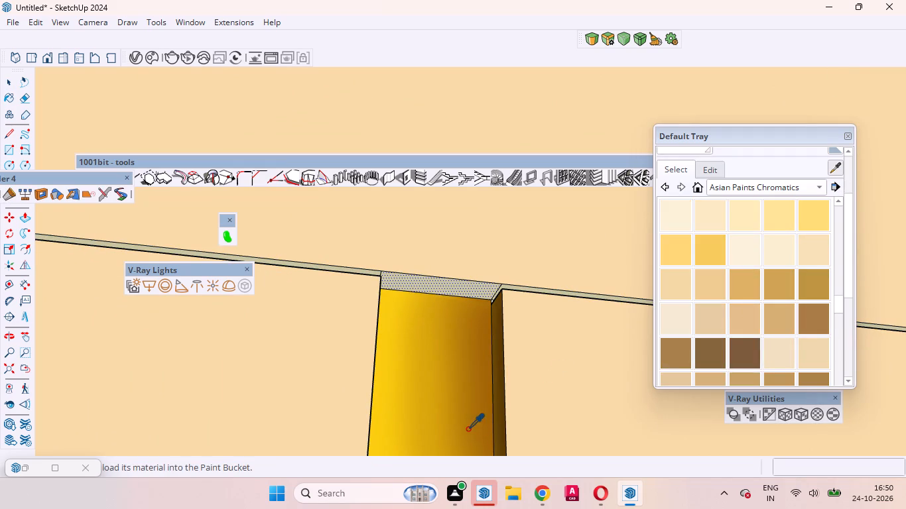
{"action": "scroll", "coordinate": [457, 221], "scroll_direction": "up", "scroll_amount": 5}
{"action": "left_click", "coordinate": [441, 334]}
{"action": "scroll", "coordinate": [477, 272], "scroll_direction": "down", "scroll_amount": 5}
{"action": "middle_click_drag", "start_coordinate": [487, 269], "coordinate": [476, 437]}
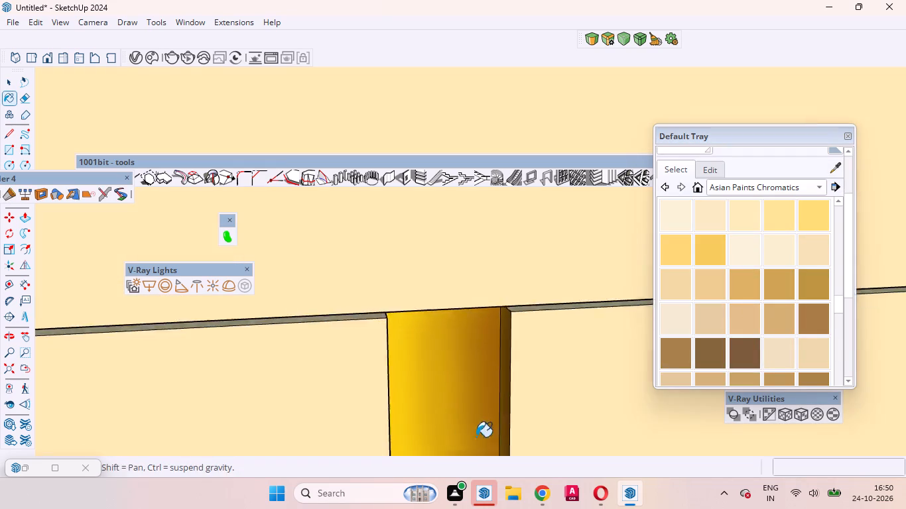
{"action": "middle_click_drag", "start_coordinate": [476, 437], "coordinate": [477, 438]}
{"action": "scroll", "coordinate": [476, 433], "scroll_direction": "up", "scroll_amount": 1}
{"action": "scroll", "coordinate": [468, 359], "scroll_direction": "down", "scroll_amount": 20}
{"action": "scroll", "coordinate": [468, 359], "scroll_direction": "down", "scroll_amount": 7}
{"action": "scroll", "coordinate": [402, 335], "scroll_direction": "up", "scroll_amount": 1}
{"action": "scroll", "coordinate": [401, 335], "scroll_direction": "down", "scroll_amount": 11}
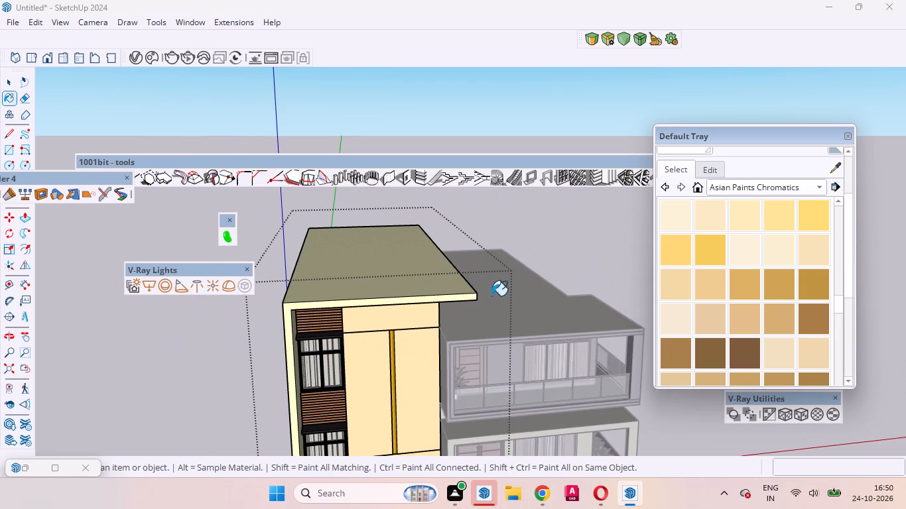
{"action": "key", "text": "space"}
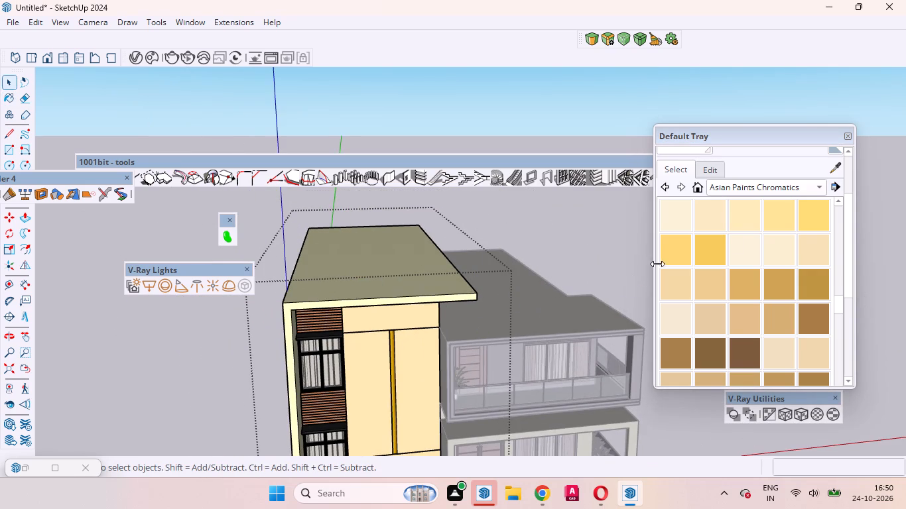
Paint the tower's upper wall and both panels beside the gold strip with 1408 AP K082 Hot Ganache-N from Asian Paints Chromatics.
{"action": "scroll", "coordinate": [738, 239], "scroll_direction": "down", "scroll_amount": 20}
{"action": "scroll", "coordinate": [738, 239], "scroll_direction": "down", "scroll_amount": 12}
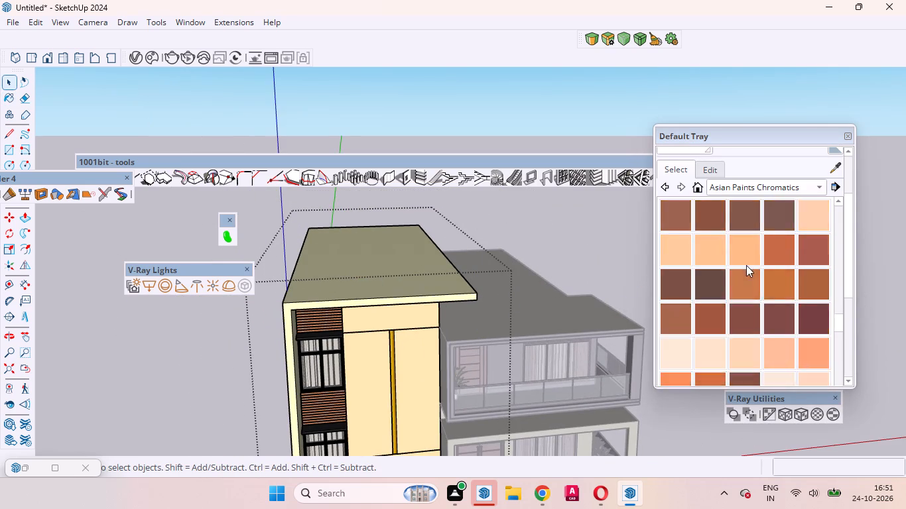
{"action": "scroll", "coordinate": [746, 265], "scroll_direction": "down", "scroll_amount": 20}
{"action": "scroll", "coordinate": [746, 265], "scroll_direction": "down", "scroll_amount": 17}
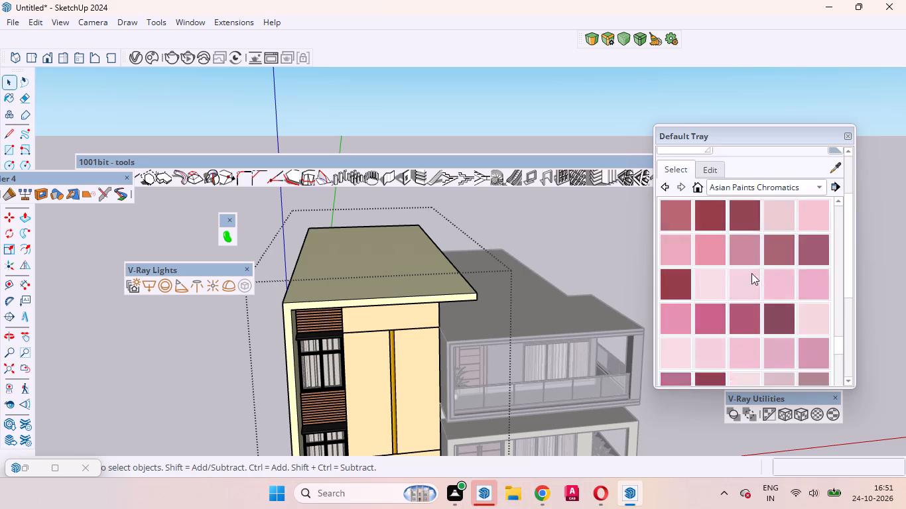
{"action": "scroll", "coordinate": [751, 273], "scroll_direction": "down", "scroll_amount": 20}
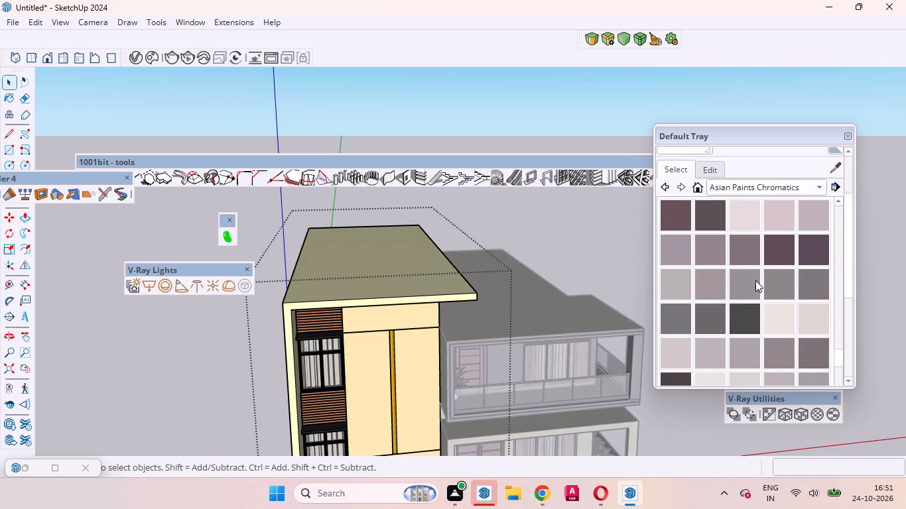
{"action": "scroll", "coordinate": [757, 302], "scroll_direction": "down", "scroll_amount": 1}
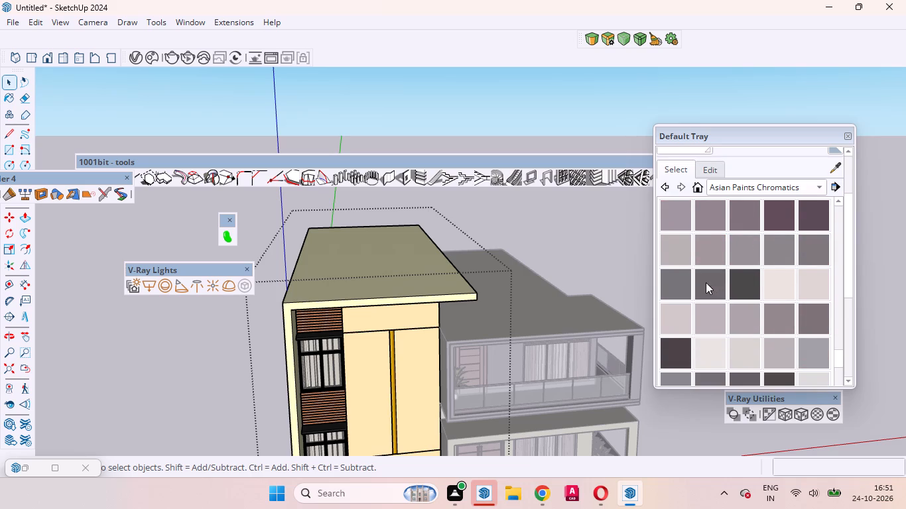
{"action": "left_click", "coordinate": [676, 280]}
{"action": "scroll", "coordinate": [401, 322], "scroll_direction": "up", "scroll_amount": 3}
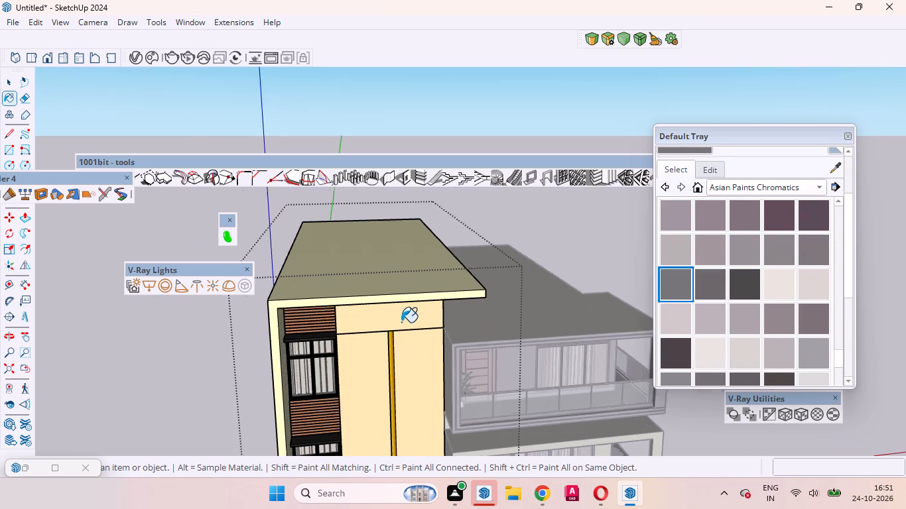
{"action": "scroll", "coordinate": [401, 322], "scroll_direction": "up", "scroll_amount": 3}
{"action": "scroll", "coordinate": [770, 151], "scroll_direction": "up", "scroll_amount": 2}
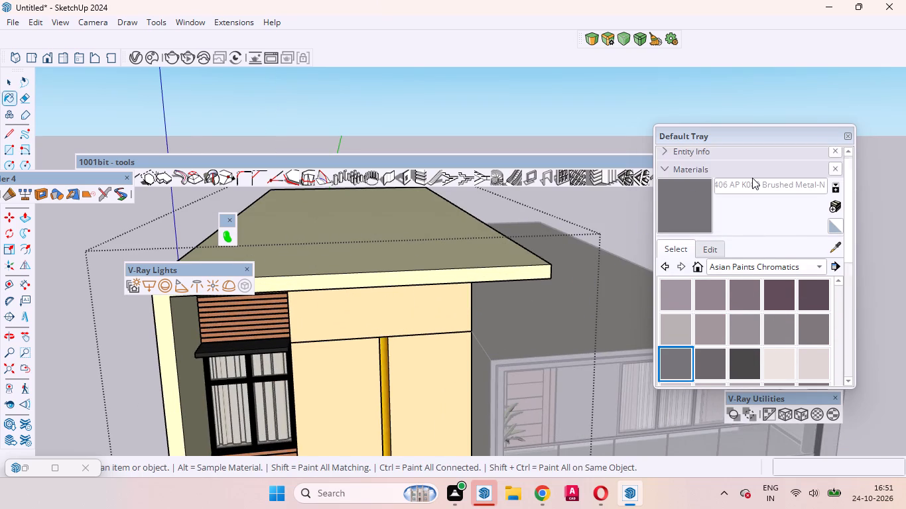
{"action": "scroll", "coordinate": [722, 215], "scroll_direction": "down", "scroll_amount": 1}
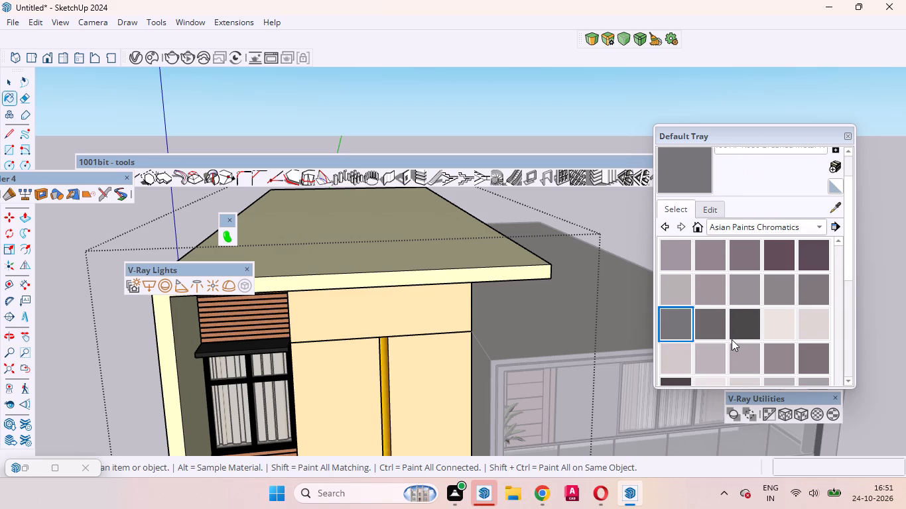
{"action": "left_click", "coordinate": [745, 328]}
{"action": "scroll", "coordinate": [778, 178], "scroll_direction": "up", "scroll_amount": 1}
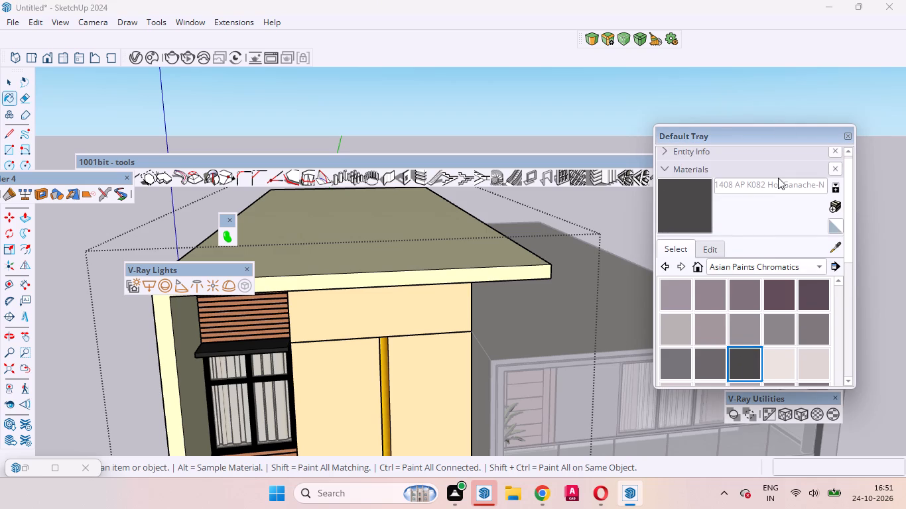
{"action": "scroll", "coordinate": [385, 309], "scroll_direction": "up", "scroll_amount": 4}
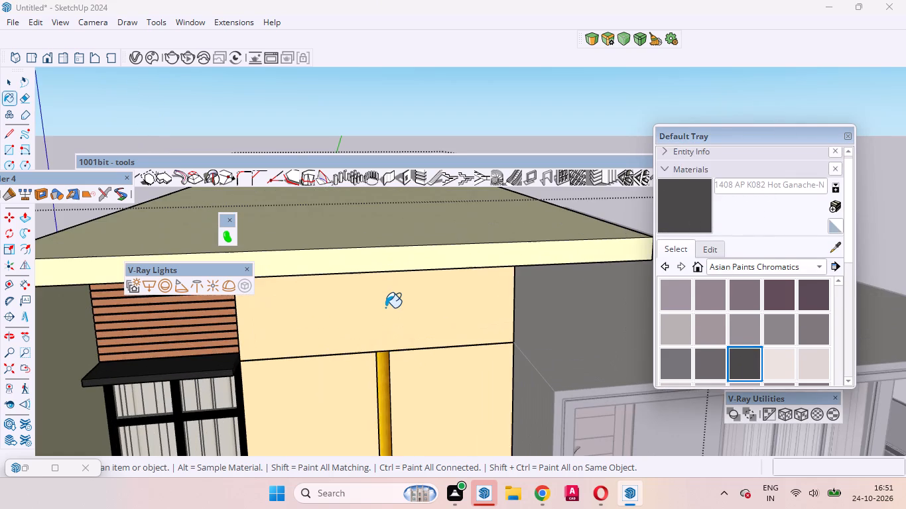
{"action": "left_click", "coordinate": [387, 303]}
{"action": "left_click", "coordinate": [462, 365]}
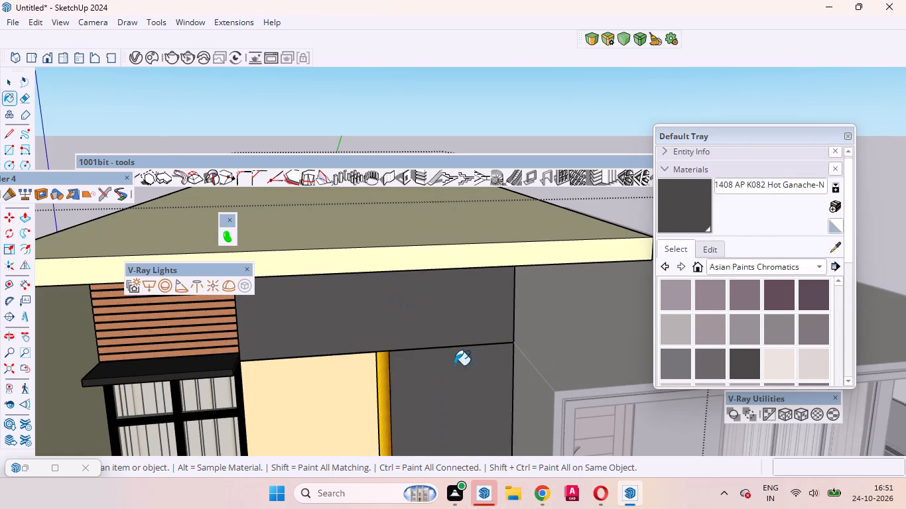
{"action": "left_click", "coordinate": [359, 400]}
Paint the tower wall below the panels and the piece under the lower window with the same Hot Ganache-N.
{"action": "scroll", "coordinate": [361, 298], "scroll_direction": "down", "scroll_amount": 14}
{"action": "scroll", "coordinate": [399, 370], "scroll_direction": "up", "scroll_amount": 4}
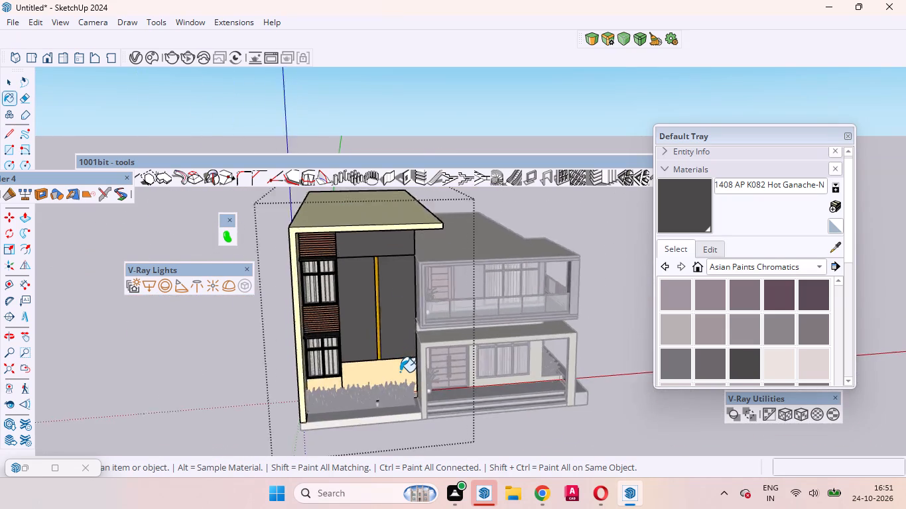
{"action": "scroll", "coordinate": [400, 372], "scroll_direction": "up", "scroll_amount": 1}
{"action": "left_click", "coordinate": [400, 372]}
{"action": "scroll", "coordinate": [348, 386], "scroll_direction": "up", "scroll_amount": 11}
{"action": "left_click", "coordinate": [284, 394]}
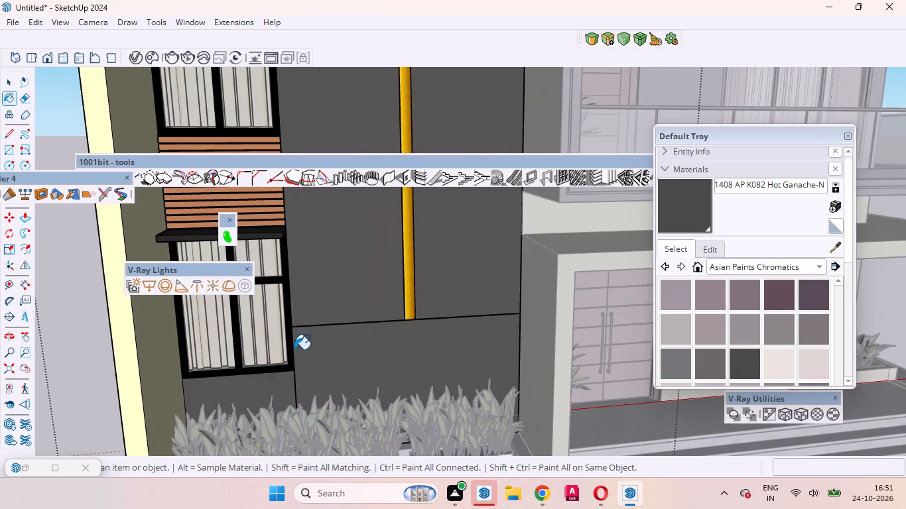
{"action": "scroll", "coordinate": [302, 335], "scroll_direction": "down", "scroll_amount": 10}
{"action": "key", "text": "space"}
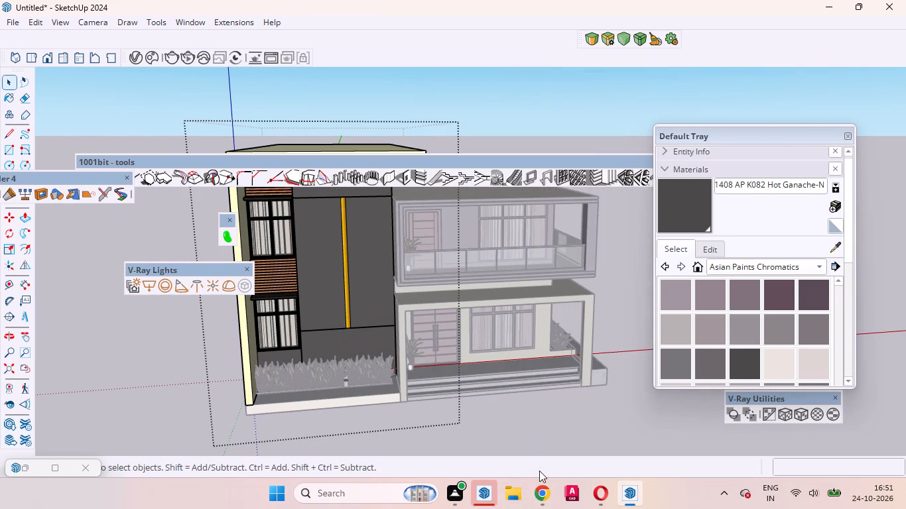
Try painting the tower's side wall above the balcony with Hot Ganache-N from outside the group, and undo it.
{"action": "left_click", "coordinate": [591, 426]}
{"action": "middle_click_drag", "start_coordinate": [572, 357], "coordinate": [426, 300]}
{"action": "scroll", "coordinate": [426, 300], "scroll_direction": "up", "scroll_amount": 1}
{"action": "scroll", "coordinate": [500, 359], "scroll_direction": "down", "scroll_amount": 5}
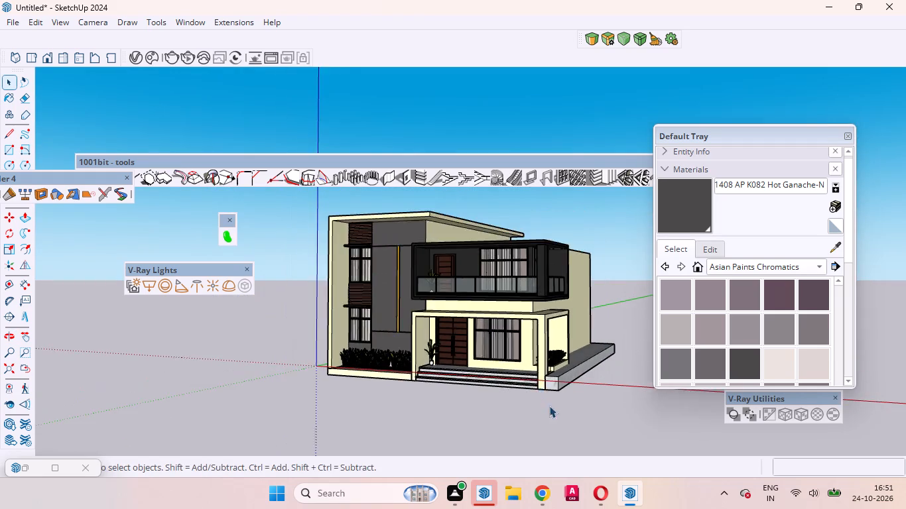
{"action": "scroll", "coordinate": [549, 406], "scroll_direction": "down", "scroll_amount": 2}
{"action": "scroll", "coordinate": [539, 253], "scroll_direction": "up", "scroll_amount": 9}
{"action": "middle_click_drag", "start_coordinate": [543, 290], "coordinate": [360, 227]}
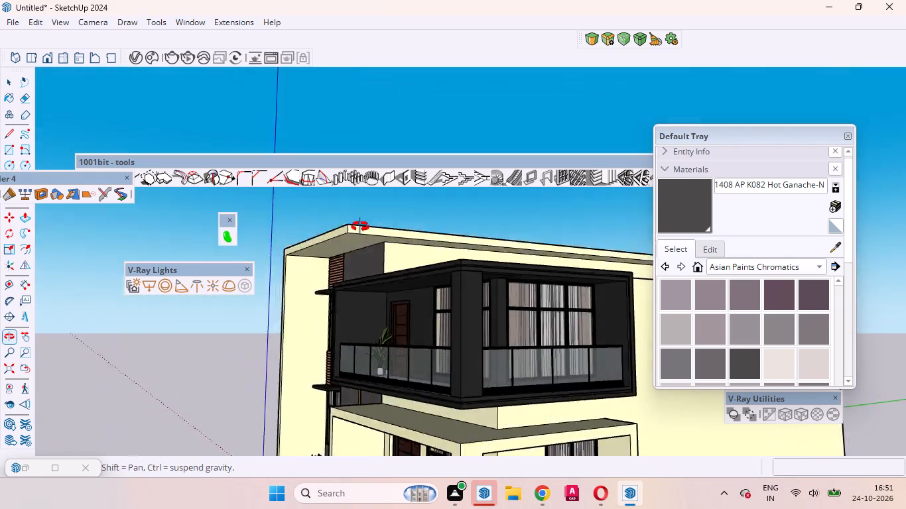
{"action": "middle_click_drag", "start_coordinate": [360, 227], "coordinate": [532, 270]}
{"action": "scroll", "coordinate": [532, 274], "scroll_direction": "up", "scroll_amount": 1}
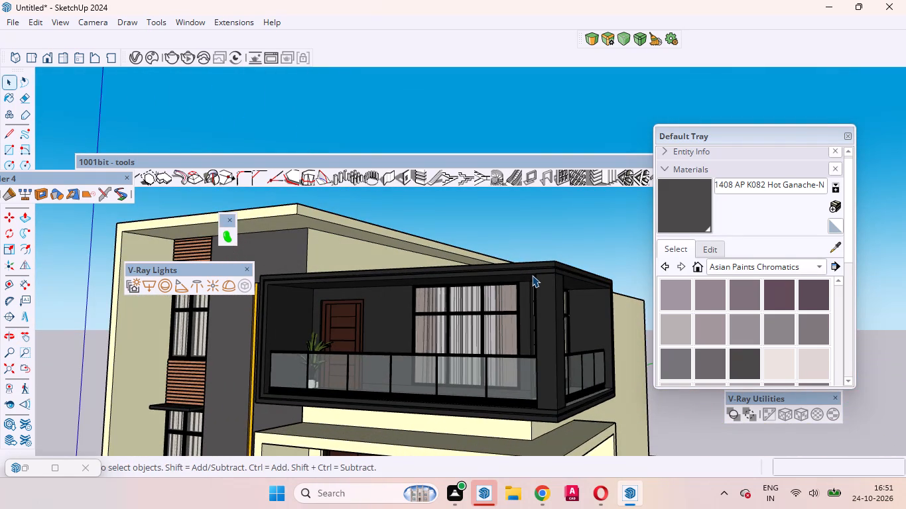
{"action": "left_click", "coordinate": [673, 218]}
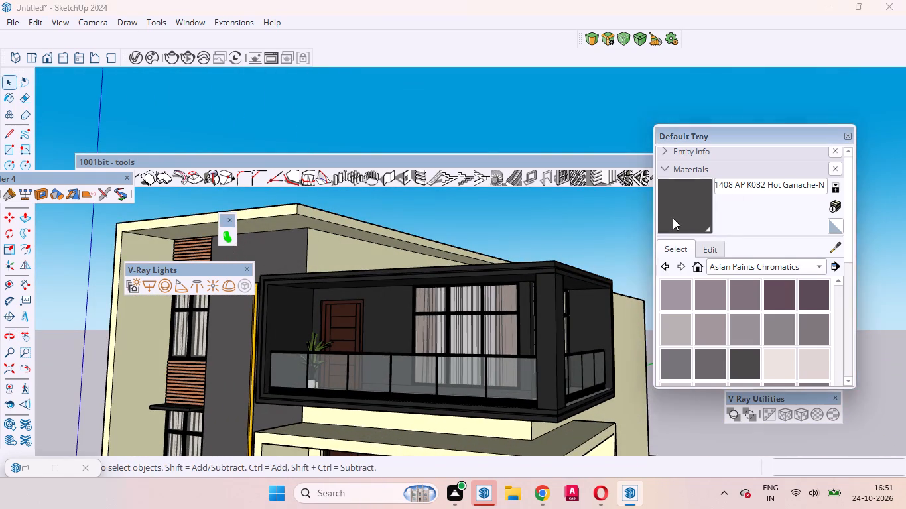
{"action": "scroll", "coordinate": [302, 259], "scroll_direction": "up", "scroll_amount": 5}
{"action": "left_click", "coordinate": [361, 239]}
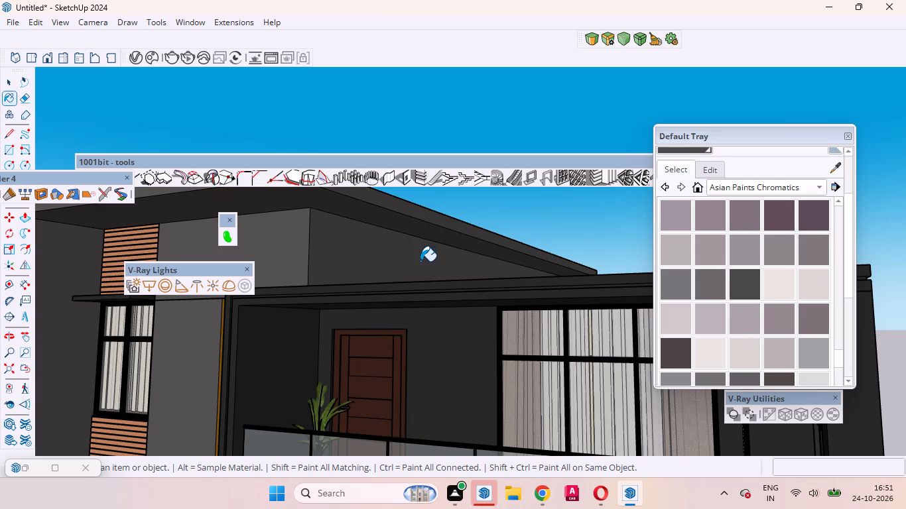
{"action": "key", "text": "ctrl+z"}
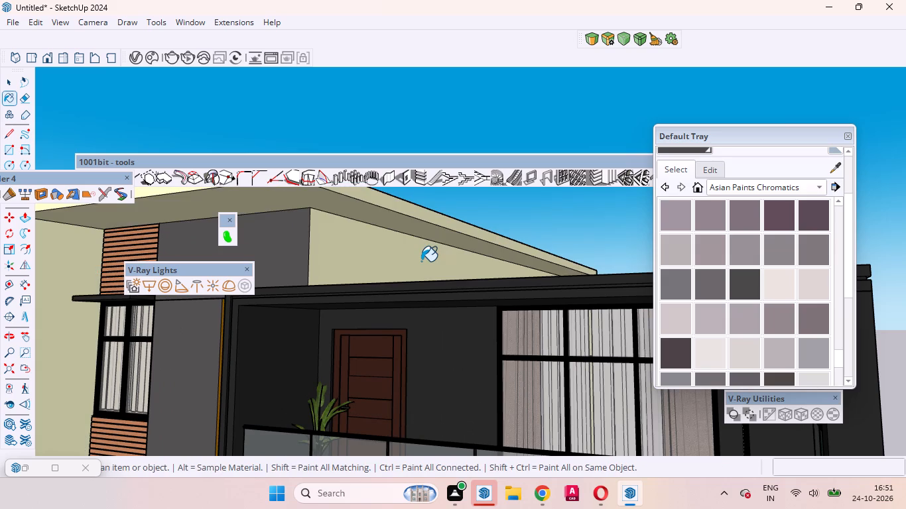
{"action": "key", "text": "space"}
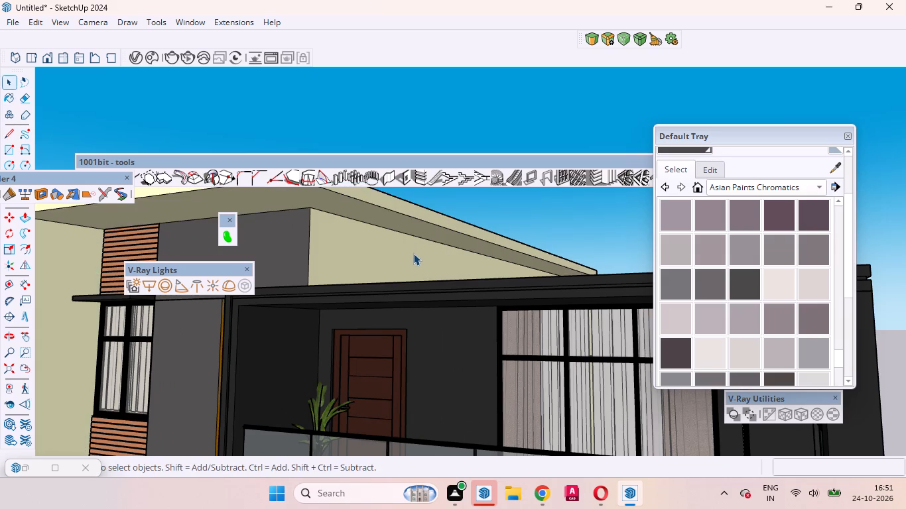
Inside the tower group, paint the side wall face above the balcony roof with 1408 AP K082 Hot Ganache-N.
{"action": "double_click", "coordinate": [407, 262]}
{"action": "left_click", "coordinate": [407, 262]}
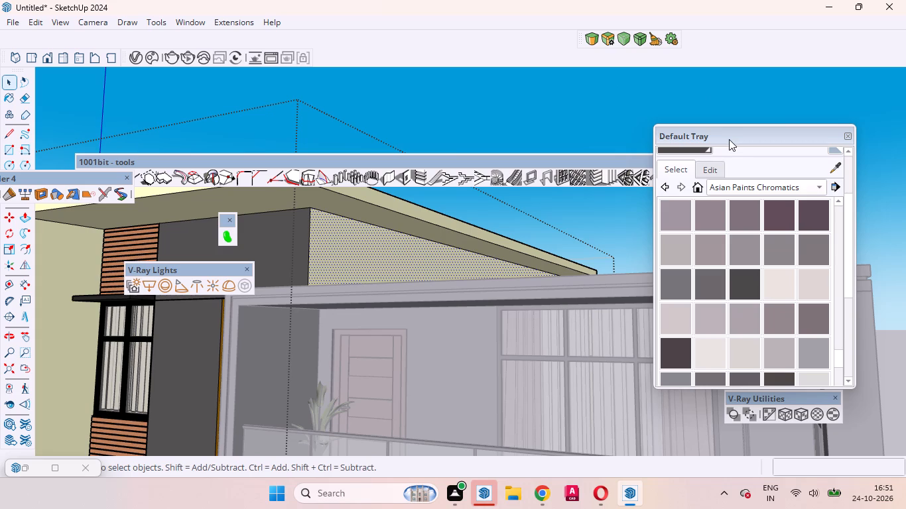
{"action": "scroll", "coordinate": [729, 139], "scroll_direction": "up", "scroll_amount": 4}
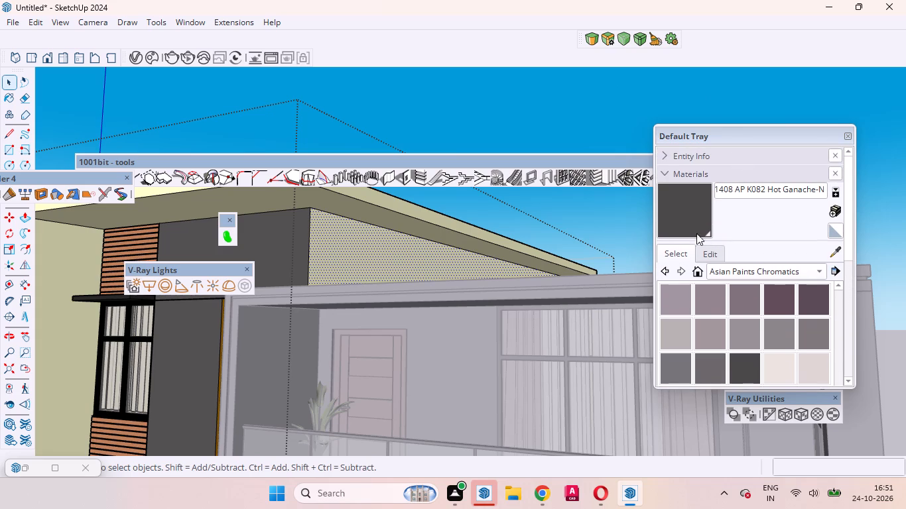
{"action": "left_click", "coordinate": [681, 216]}
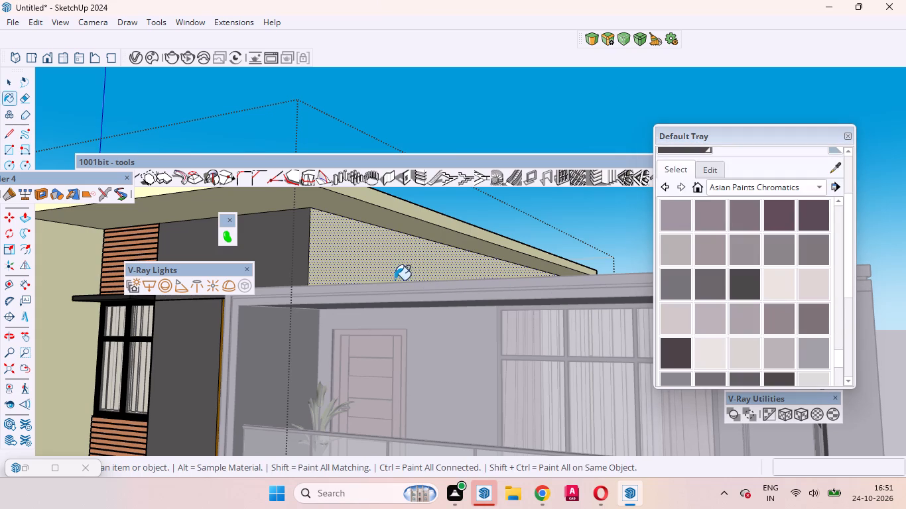
{"action": "left_click", "coordinate": [356, 253]}
{"action": "key", "text": "space"}
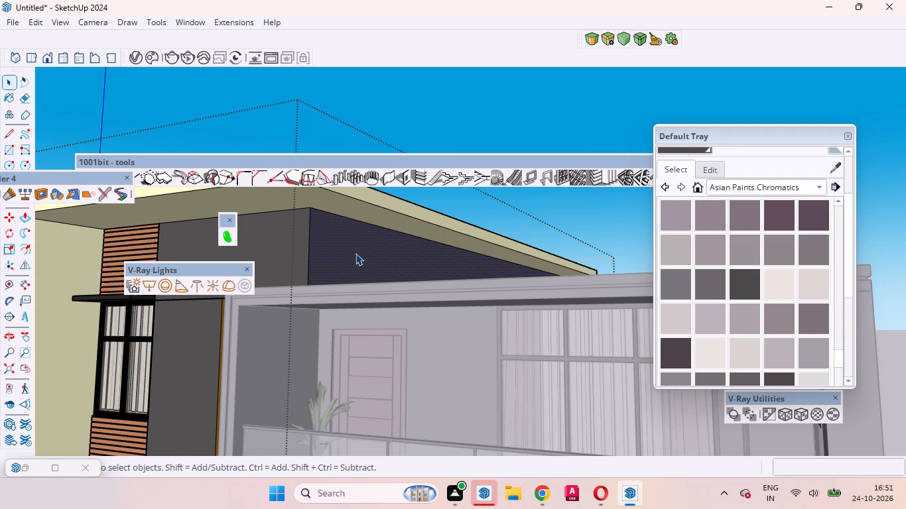
{"action": "left_click", "coordinate": [393, 82]}
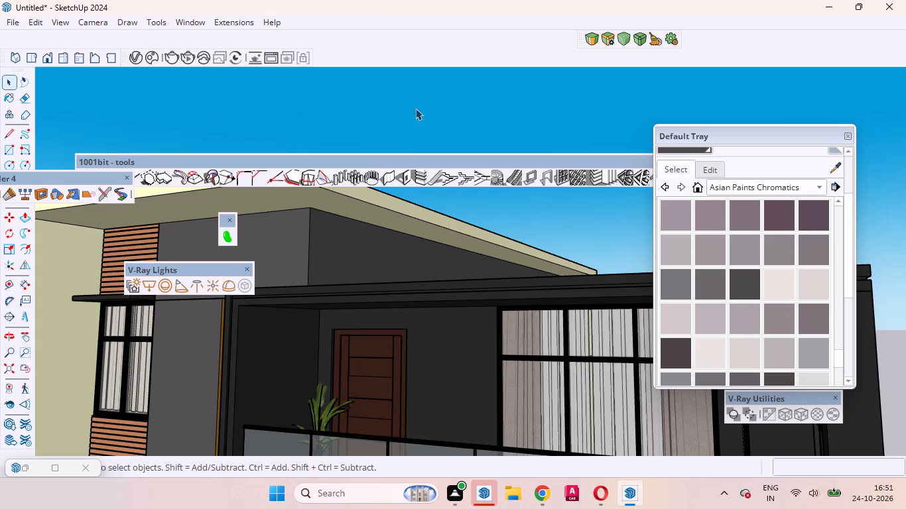
Examine the house's front, side and roof from several angles to judge the new wall colours.
{"action": "scroll", "coordinate": [334, 303], "scroll_direction": "down", "scroll_amount": 11}
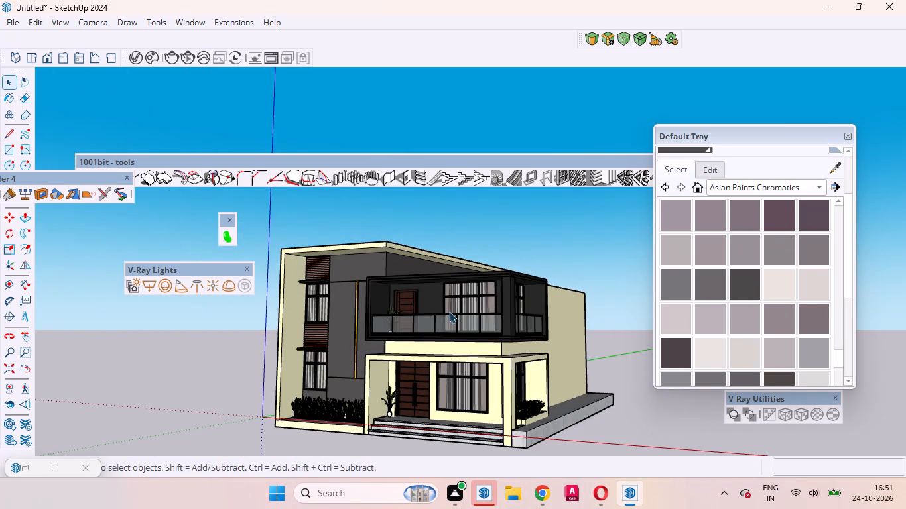
{"action": "middle_click_drag", "start_coordinate": [459, 317], "coordinate": [564, 387]}
{"action": "scroll", "coordinate": [556, 389], "scroll_direction": "up", "scroll_amount": 3}
{"action": "middle_click_drag", "start_coordinate": [541, 391], "coordinate": [418, 329]}
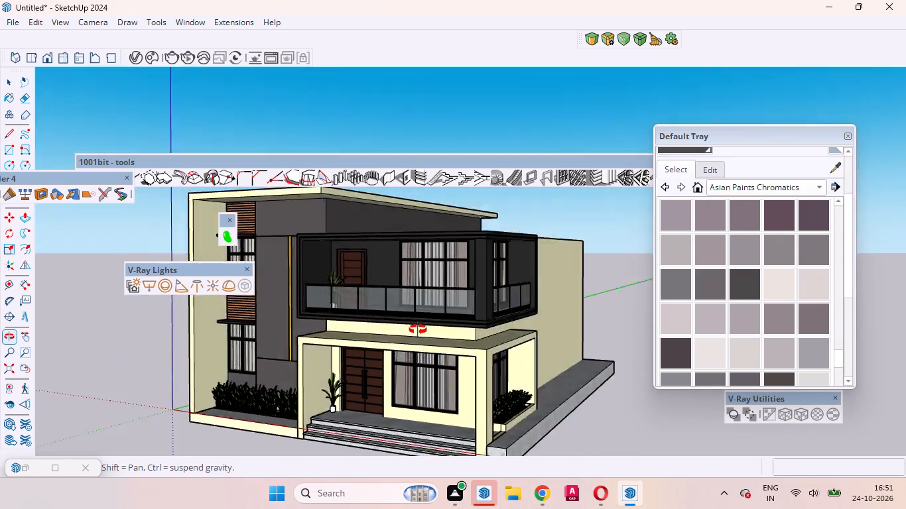
{"action": "middle_click_drag", "start_coordinate": [418, 329], "coordinate": [441, 331]}
{"action": "scroll", "coordinate": [441, 331], "scroll_direction": "up", "scroll_amount": 1}
{"action": "scroll", "coordinate": [442, 331], "scroll_direction": "down", "scroll_amount": 4}
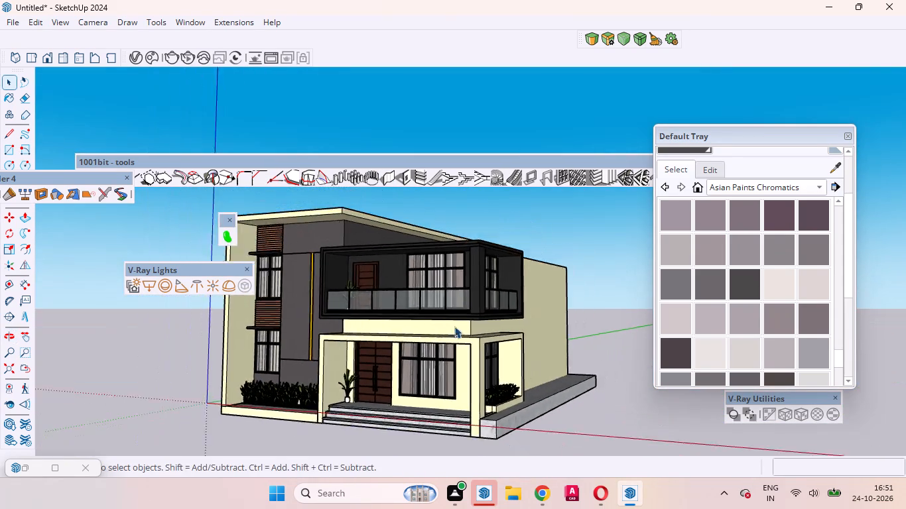
{"action": "scroll", "coordinate": [464, 345], "scroll_direction": "up", "scroll_amount": 5}
{"action": "middle_click_drag", "start_coordinate": [463, 348], "coordinate": [477, 341]}
{"action": "scroll", "coordinate": [504, 359], "scroll_direction": "down", "scroll_amount": 5}
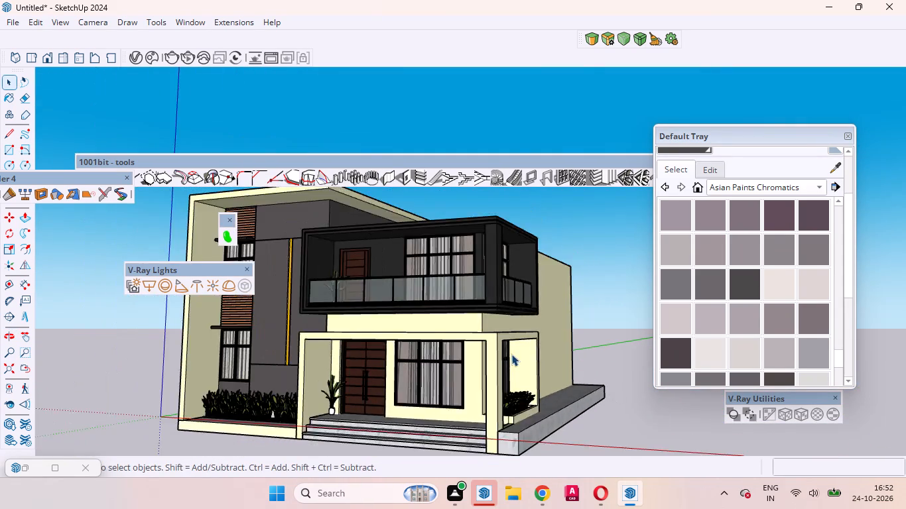
{"action": "scroll", "coordinate": [511, 354], "scroll_direction": "down", "scroll_amount": 3}
{"action": "scroll", "coordinate": [514, 356], "scroll_direction": "up", "scroll_amount": 3}
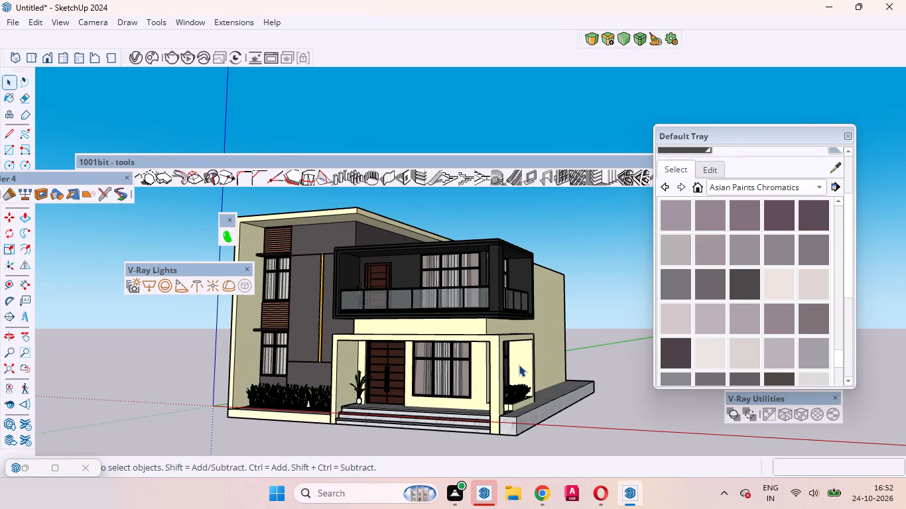
{"action": "scroll", "coordinate": [519, 365], "scroll_direction": "down", "scroll_amount": 1}
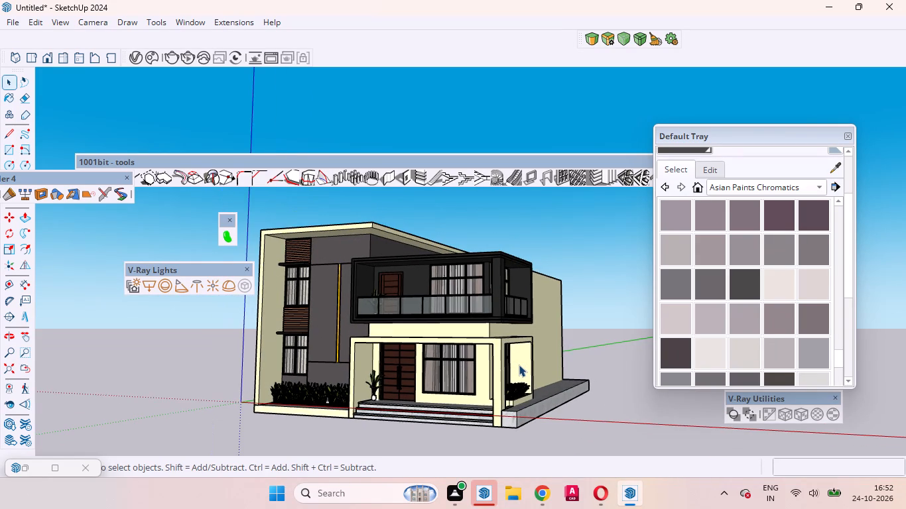
{"action": "scroll", "coordinate": [519, 365], "scroll_direction": "up", "scroll_amount": 2}
{"action": "middle_click_drag", "start_coordinate": [531, 386], "coordinate": [606, 496]}
{"action": "scroll", "coordinate": [534, 414], "scroll_direction": "up", "scroll_amount": 4}
{"action": "middle_click_drag", "start_coordinate": [536, 408], "coordinate": [431, 359]}
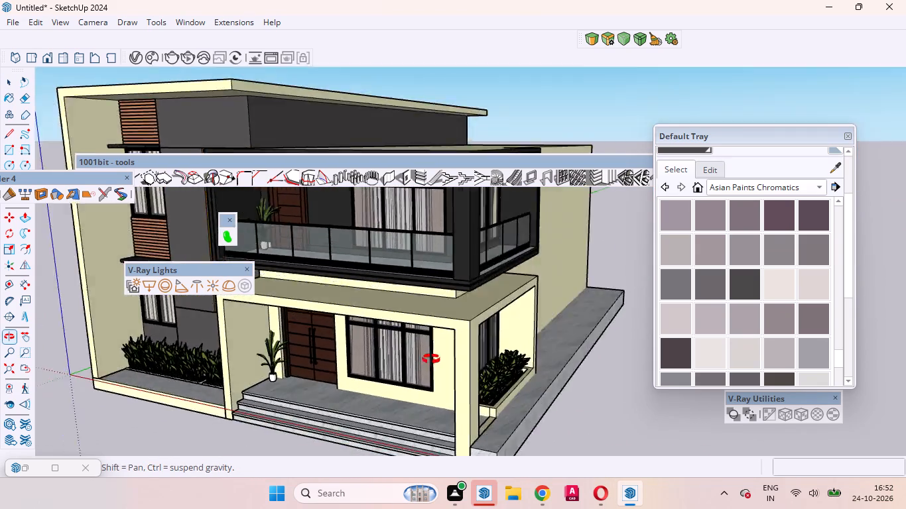
{"action": "middle_click_drag", "start_coordinate": [431, 359], "coordinate": [393, 346]}
{"action": "scroll", "coordinate": [393, 346], "scroll_direction": "up", "scroll_amount": 1}
{"action": "scroll", "coordinate": [417, 395], "scroll_direction": "down", "scroll_amount": 10}
{"action": "scroll", "coordinate": [558, 337], "scroll_direction": "up", "scroll_amount": 2}
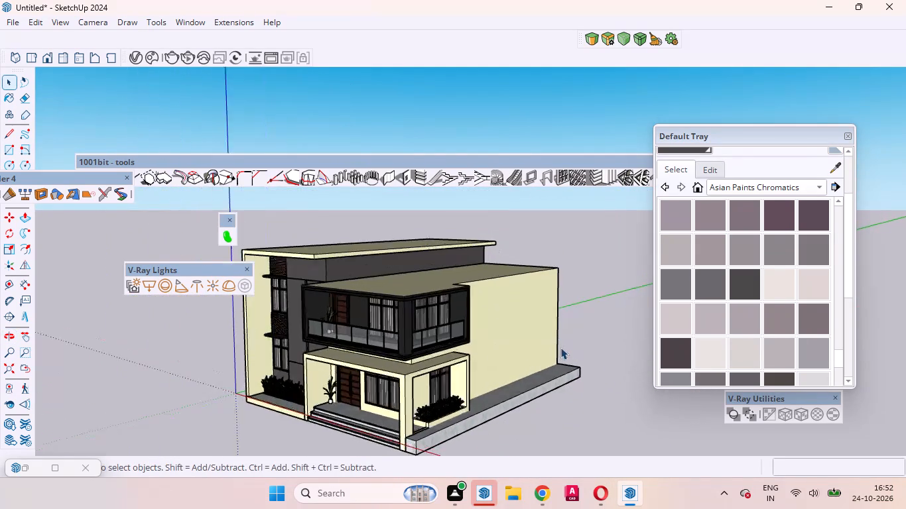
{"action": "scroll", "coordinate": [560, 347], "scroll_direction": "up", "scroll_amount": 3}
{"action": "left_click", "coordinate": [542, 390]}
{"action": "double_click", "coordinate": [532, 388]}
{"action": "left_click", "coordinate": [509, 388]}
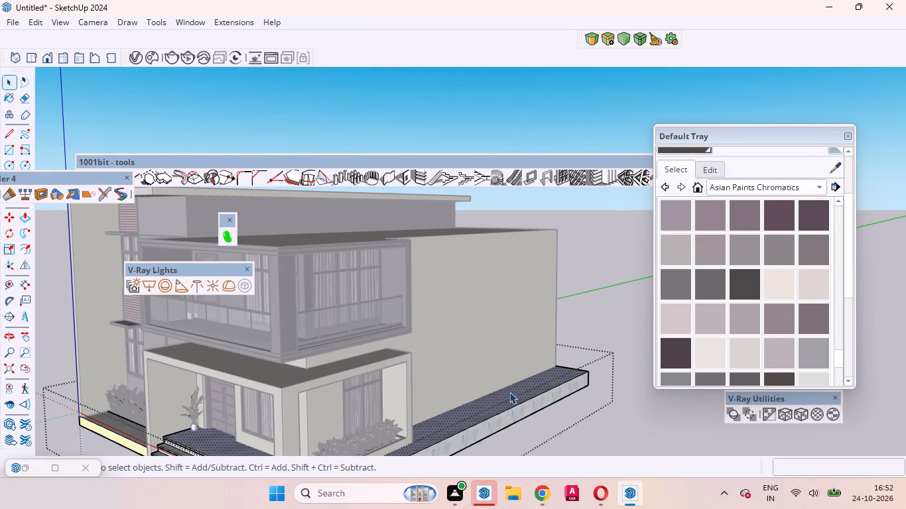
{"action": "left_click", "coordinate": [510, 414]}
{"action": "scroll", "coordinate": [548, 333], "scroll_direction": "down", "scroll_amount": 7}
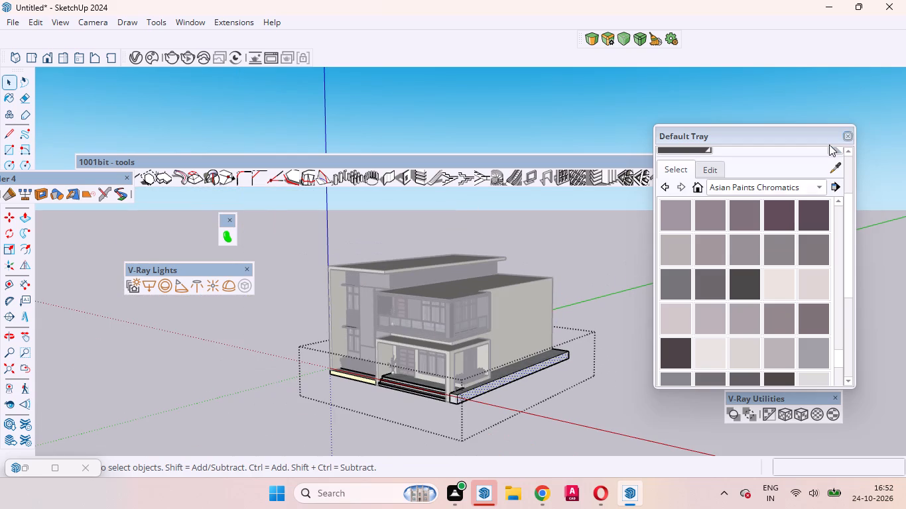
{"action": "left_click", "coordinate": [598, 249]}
Inside the base group, paint the plinth's long side face and its front end face with the cream sampled from the house's side wall.
{"action": "scroll", "coordinate": [809, 158], "scroll_direction": "up", "scroll_amount": 4}
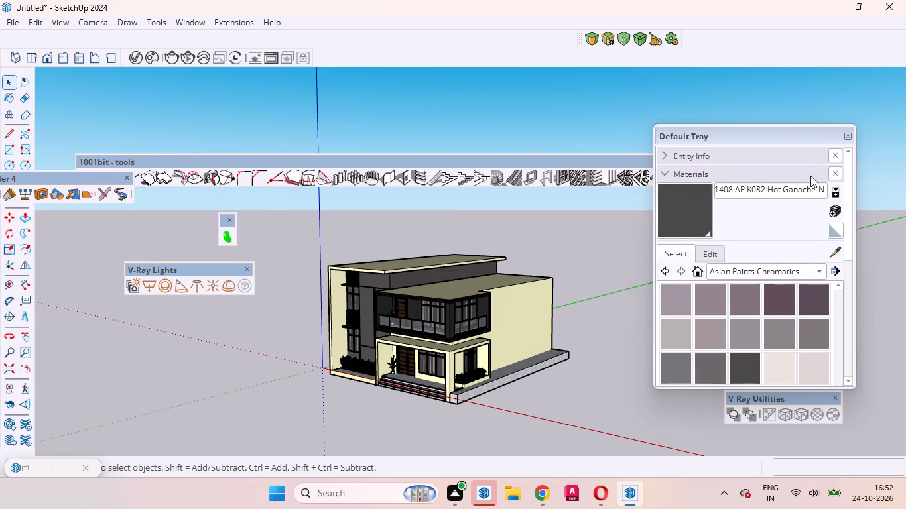
{"action": "left_click", "coordinate": [839, 251]}
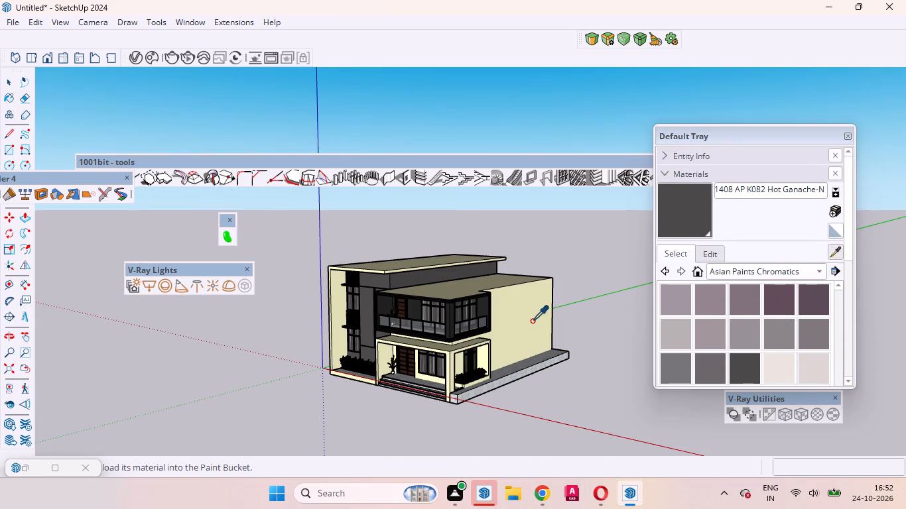
{"action": "left_click", "coordinate": [532, 321]}
{"action": "key", "text": "space"}
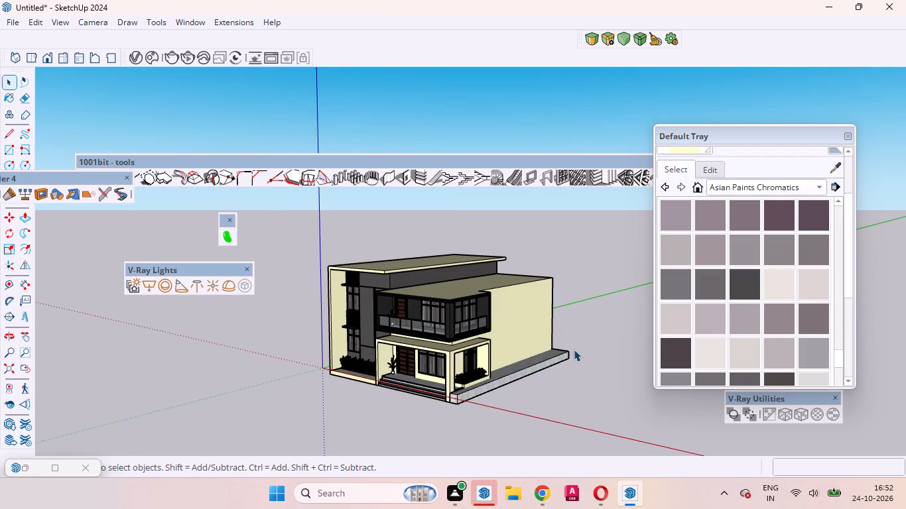
{"action": "scroll", "coordinate": [444, 404], "scroll_direction": "up", "scroll_amount": 9}
{"action": "left_click", "coordinate": [493, 379]}
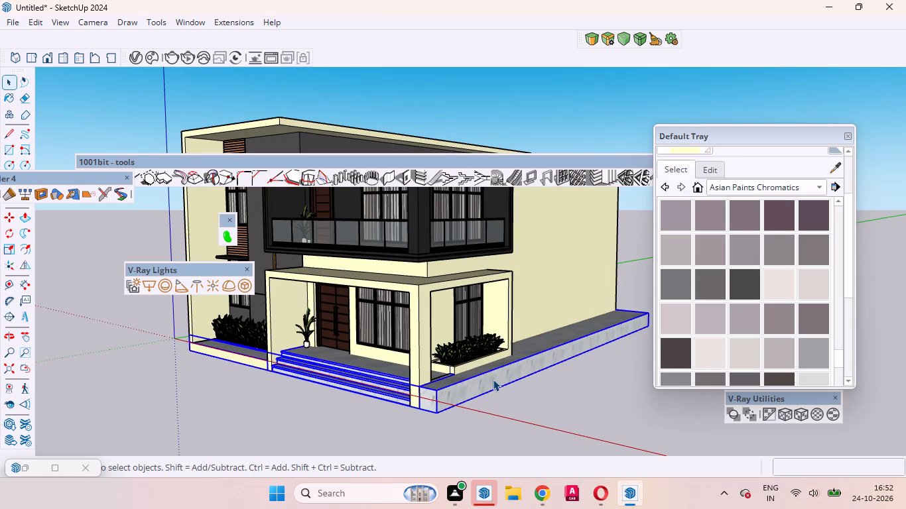
{"action": "double_click", "coordinate": [492, 379]}
{"action": "left_click", "coordinate": [494, 381]}
{"action": "left_click", "coordinate": [495, 381]}
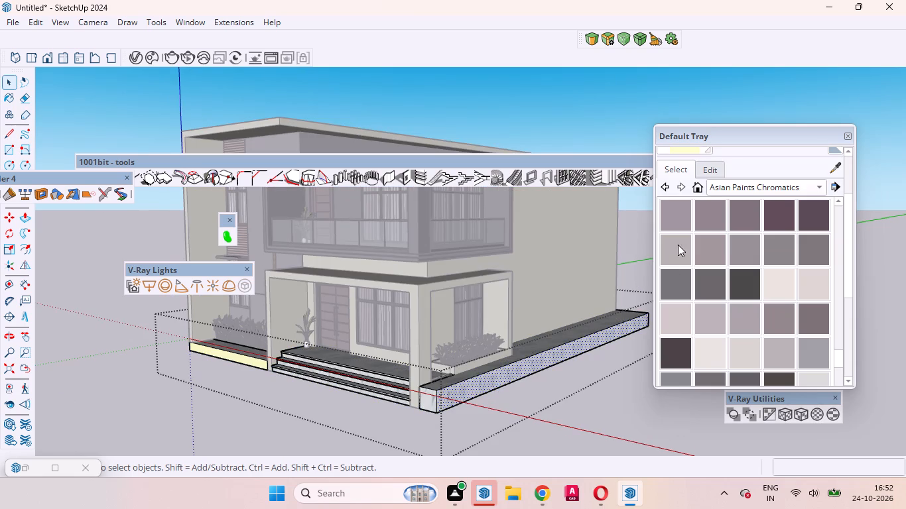
{"action": "scroll", "coordinate": [714, 170], "scroll_direction": "up", "scroll_amount": 2}
{"action": "left_click", "coordinate": [694, 205]}
{"action": "scroll", "coordinate": [485, 374], "scroll_direction": "up", "scroll_amount": 3}
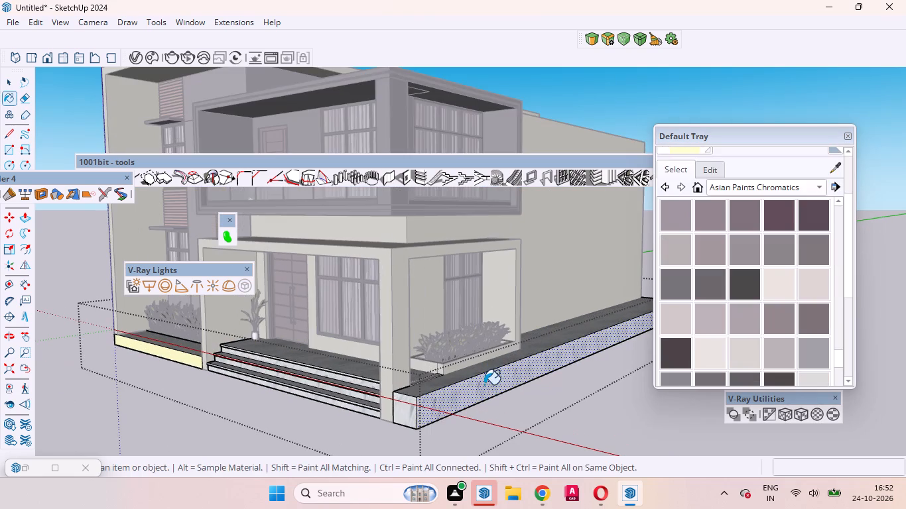
{"action": "left_click", "coordinate": [485, 386]}
{"action": "scroll", "coordinate": [298, 433], "scroll_direction": "up", "scroll_amount": 12}
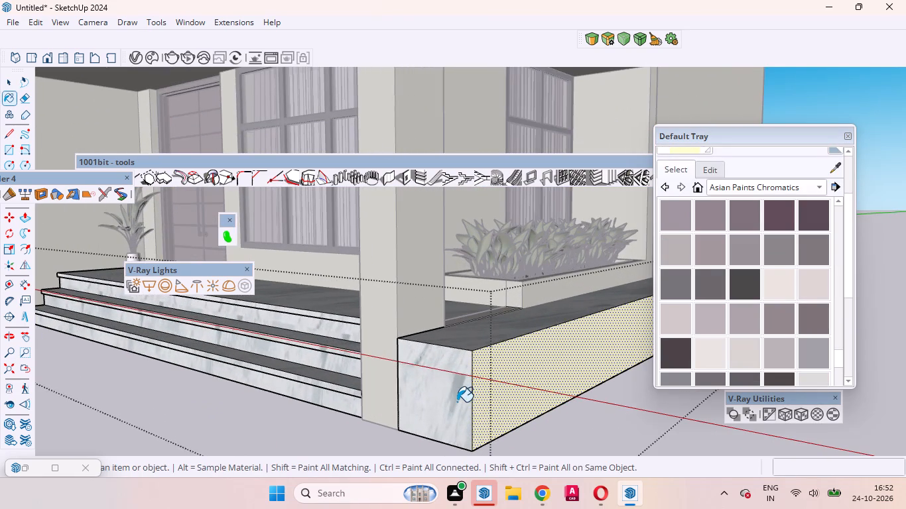
{"action": "left_click", "coordinate": [457, 402]}
Paint the plinth's marble faces along the back of the house with the same cream wall material.
{"action": "middle_click_drag", "start_coordinate": [472, 345], "coordinate": [417, 456]}
{"action": "scroll", "coordinate": [392, 416], "scroll_direction": "down", "scroll_amount": 10}
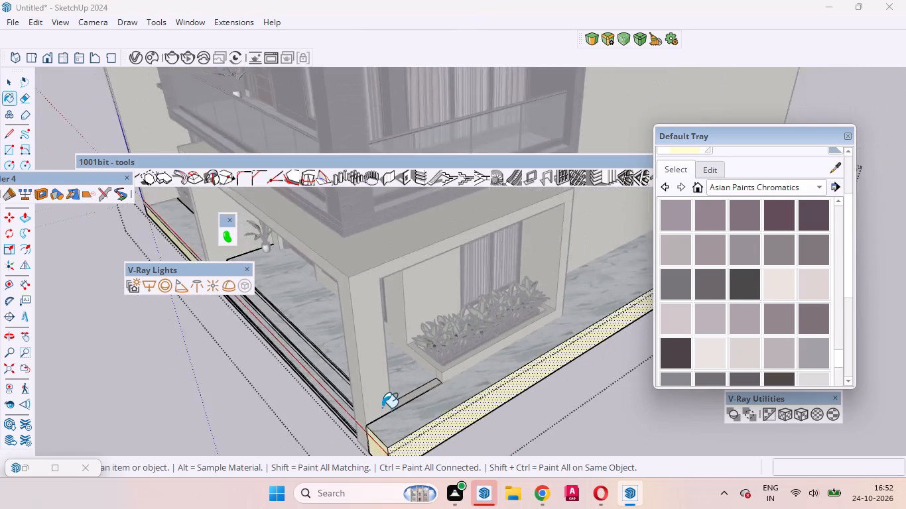
{"action": "scroll", "coordinate": [382, 408], "scroll_direction": "down", "scroll_amount": 14}
{"action": "scroll", "coordinate": [503, 364], "scroll_direction": "up", "scroll_amount": 4}
{"action": "middle_click_drag", "start_coordinate": [555, 313], "coordinate": [121, 263]}
{"action": "scroll", "coordinate": [463, 312], "scroll_direction": "up", "scroll_amount": 1}
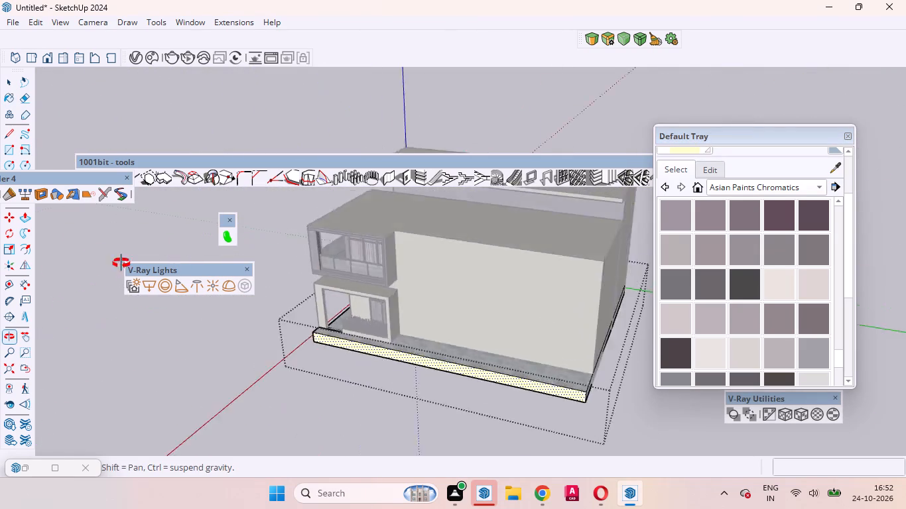
{"action": "middle_click_drag", "start_coordinate": [121, 263], "coordinate": [69, 232]}
{"action": "scroll", "coordinate": [400, 382], "scroll_direction": "down", "scroll_amount": 7}
{"action": "scroll", "coordinate": [532, 414], "scroll_direction": "up", "scroll_amount": 13}
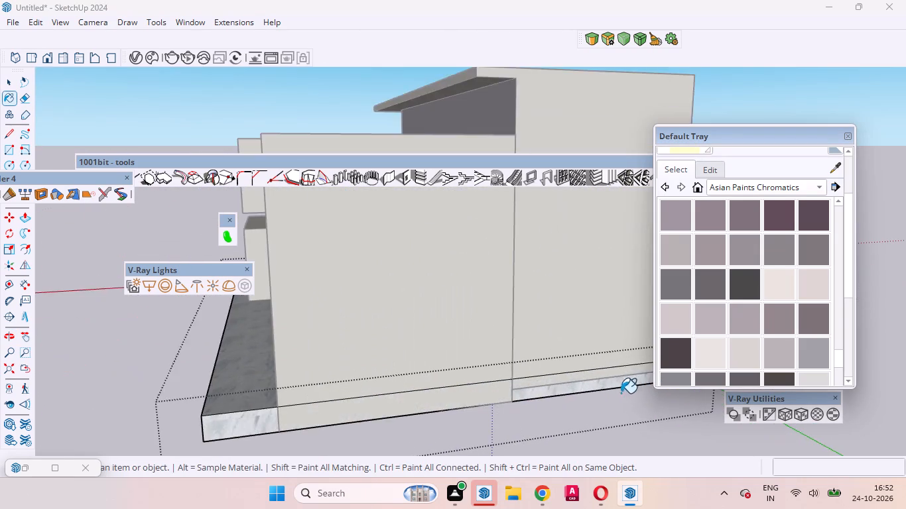
{"action": "scroll", "coordinate": [621, 393], "scroll_direction": "up", "scroll_amount": 4}
{"action": "left_click", "coordinate": [537, 398]}
{"action": "left_click", "coordinate": [517, 377]}
{"action": "scroll", "coordinate": [314, 409], "scroll_direction": "down", "scroll_amount": 3}
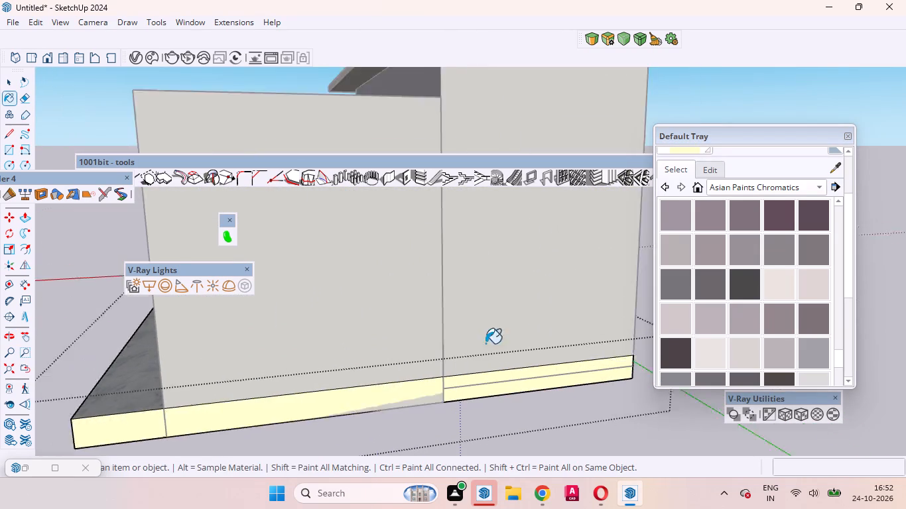
{"action": "scroll", "coordinate": [485, 343], "scroll_direction": "down", "scroll_amount": 6}
{"action": "key", "text": "space"}
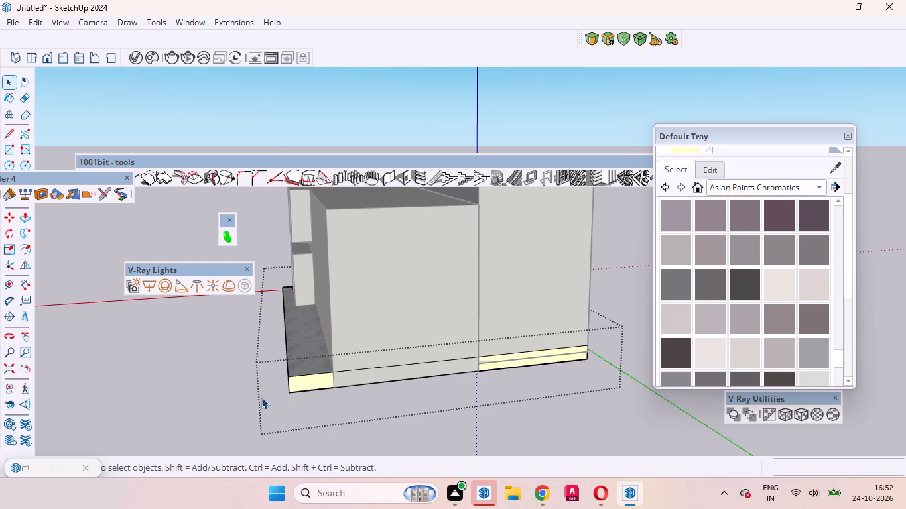
{"action": "left_click", "coordinate": [159, 295]}
{"action": "middle_click_drag", "start_coordinate": [252, 381], "coordinate": [371, 411]}
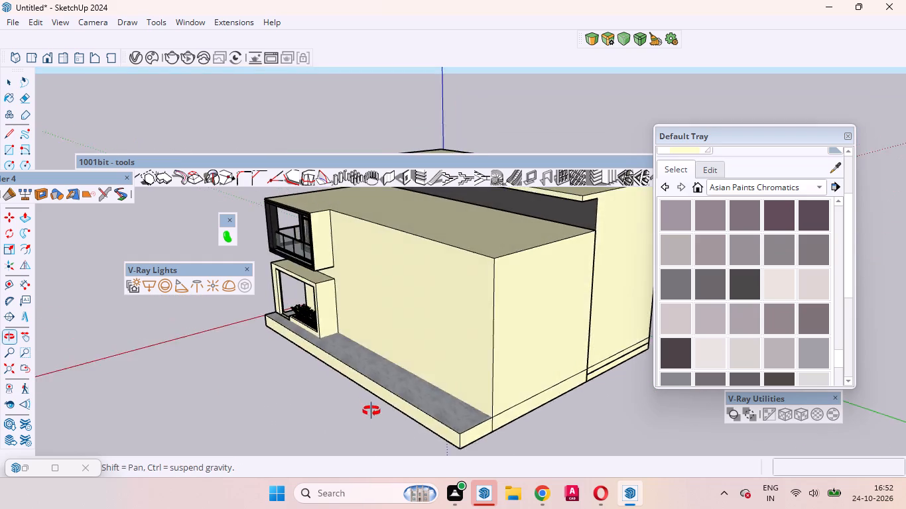
Examine the newly painted plinth and side wall of the house, and how they match the front facade.
{"action": "middle_click_drag", "start_coordinate": [371, 411], "coordinate": [379, 411]}
{"action": "scroll", "coordinate": [380, 411], "scroll_direction": "up", "scroll_amount": 1}
{"action": "scroll", "coordinate": [380, 411], "scroll_direction": "down", "scroll_amount": 5}
{"action": "middle_click_drag", "start_coordinate": [409, 395], "coordinate": [888, 341]}
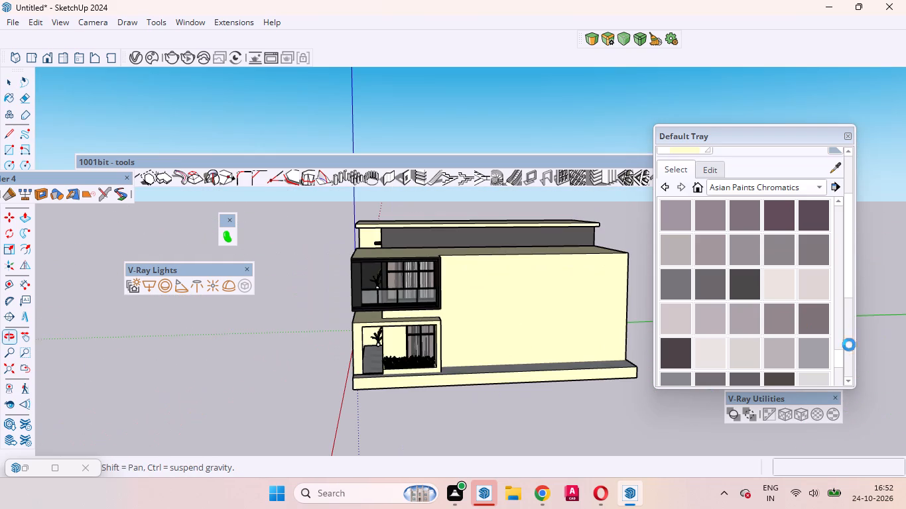
{"action": "scroll", "coordinate": [739, 345], "scroll_direction": "up", "scroll_amount": 1}
{"action": "middle_click_drag", "start_coordinate": [507, 316], "coordinate": [659, 362]}
{"action": "key", "text": "space"}
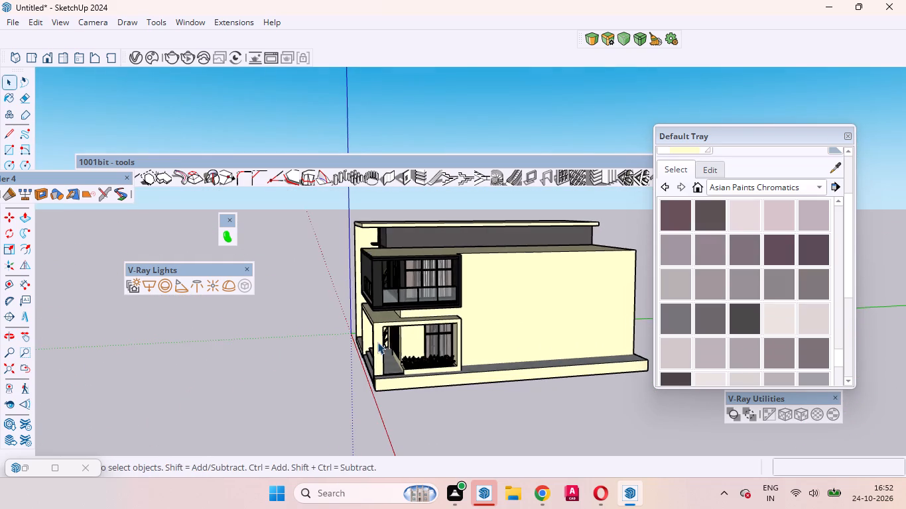
{"action": "middle_click_drag", "start_coordinate": [371, 340], "coordinate": [687, 323]}
{"action": "scroll", "coordinate": [382, 349], "scroll_direction": "up", "scroll_amount": 1}
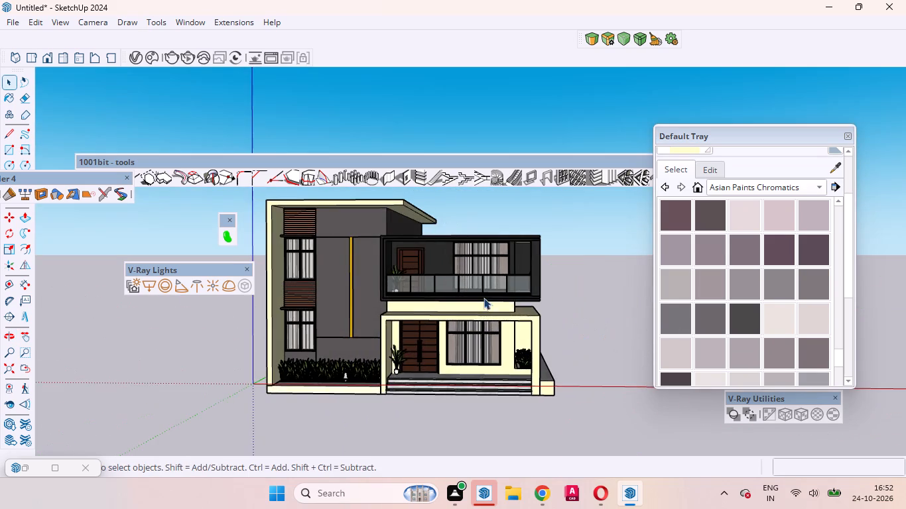
{"action": "scroll", "coordinate": [483, 301], "scroll_direction": "down", "scroll_amount": 4}
{"action": "scroll", "coordinate": [493, 270], "scroll_direction": "up", "scroll_amount": 5}
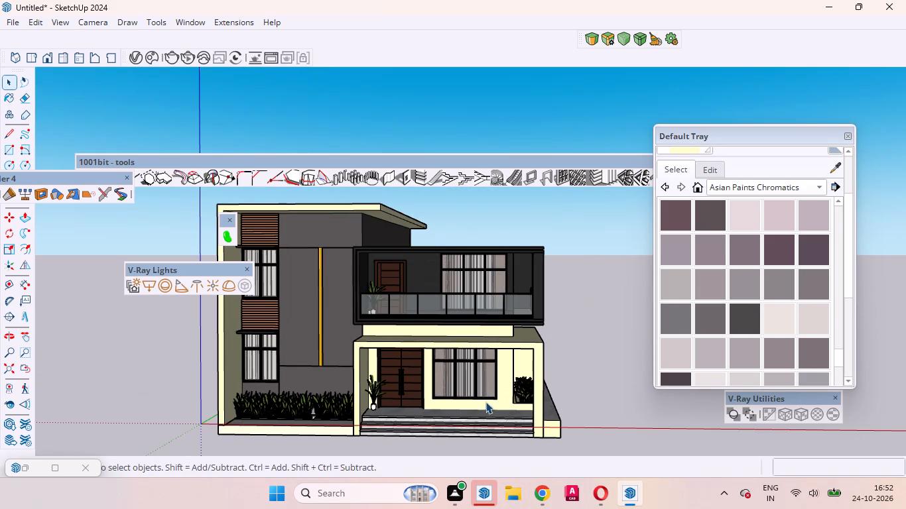
{"action": "scroll", "coordinate": [499, 395], "scroll_direction": "down", "scroll_amount": 1}
{"action": "scroll", "coordinate": [585, 331], "scroll_direction": "down", "scroll_amount": 2}
{"action": "scroll", "coordinate": [572, 318], "scroll_direction": "up", "scroll_amount": 3}
{"action": "scroll", "coordinate": [586, 291], "scroll_direction": "down", "scroll_amount": 4}
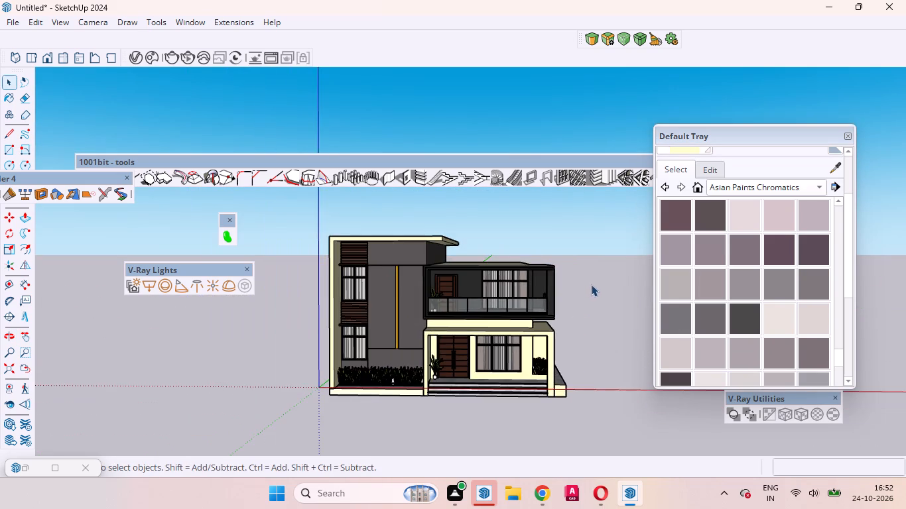
Examine the whole house from raised front views, checking both roof levels against the wall colours.
{"action": "middle_click_drag", "start_coordinate": [591, 297], "coordinate": [540, 333]}
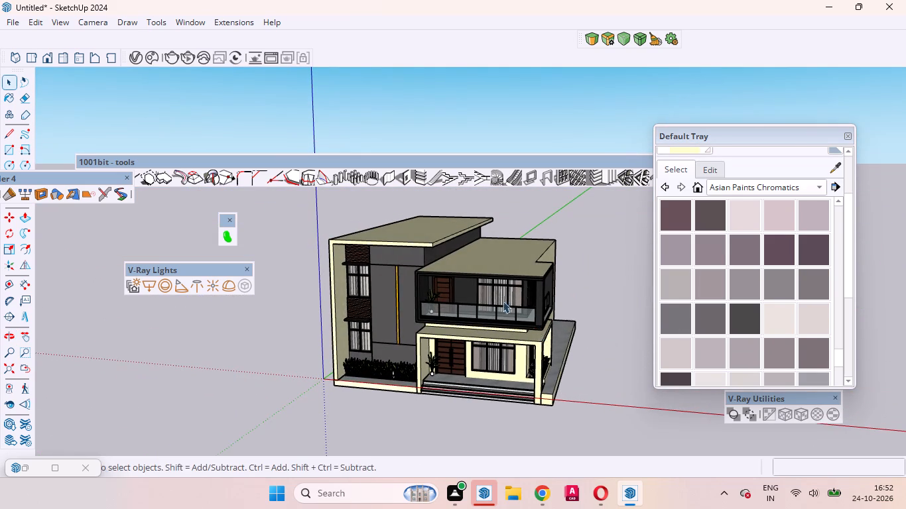
{"action": "scroll", "coordinate": [446, 264], "scroll_direction": "down", "scroll_amount": 11}
{"action": "middle_click_drag", "start_coordinate": [455, 264], "coordinate": [503, 353]}
{"action": "scroll", "coordinate": [502, 335], "scroll_direction": "down", "scroll_amount": 5}
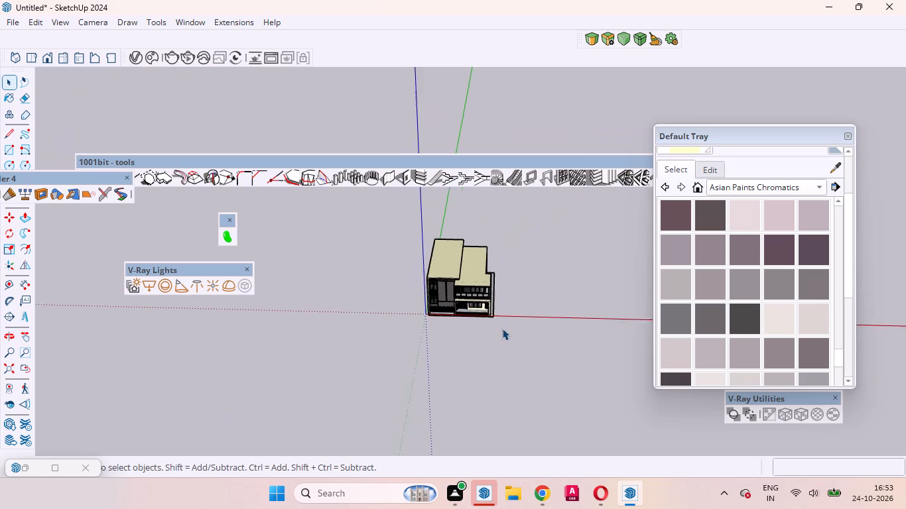
{"action": "scroll", "coordinate": [512, 256], "scroll_direction": "up", "scroll_amount": 6}
{"action": "middle_click_drag", "start_coordinate": [504, 281], "coordinate": [500, 270]}
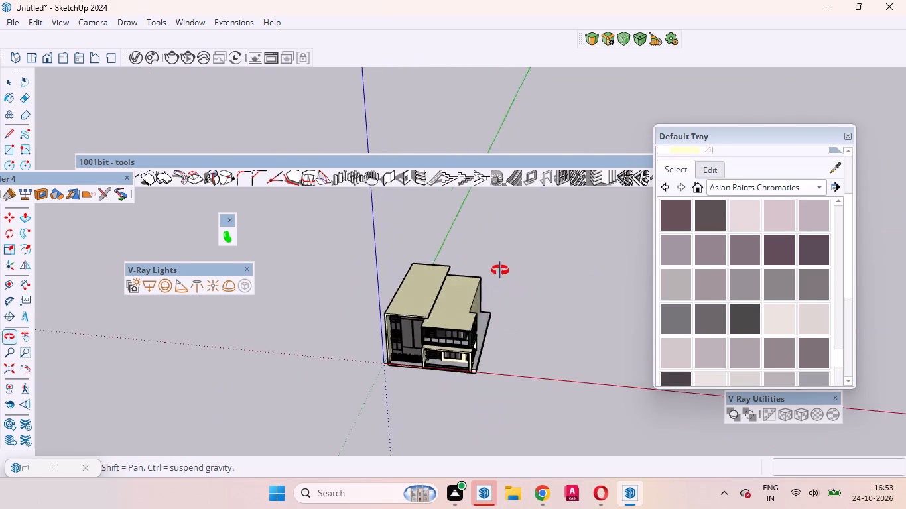
{"action": "middle_click_drag", "start_coordinate": [500, 270], "coordinate": [516, 274]}
{"action": "scroll", "coordinate": [511, 284], "scroll_direction": "down", "scroll_amount": 4}
{"action": "scroll", "coordinate": [514, 300], "scroll_direction": "up", "scroll_amount": 4}
{"action": "middle_click_drag", "start_coordinate": [533, 350], "coordinate": [516, 301]}
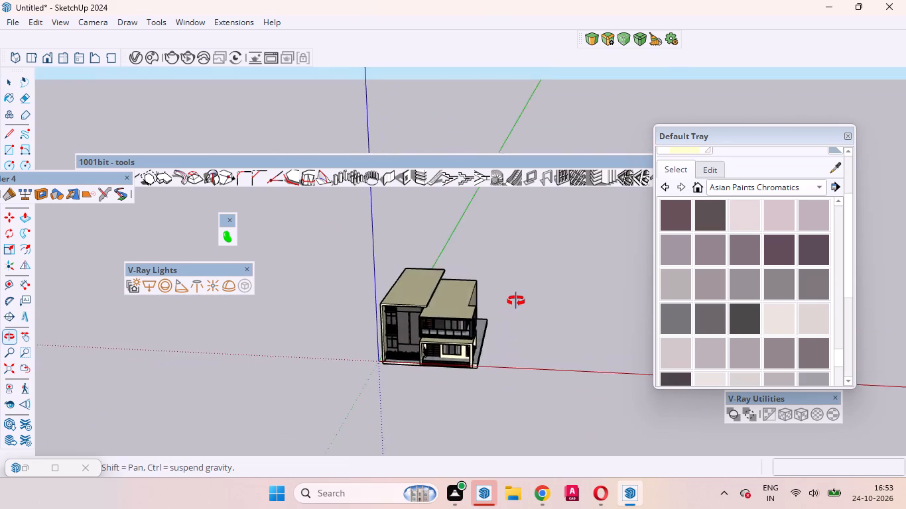
{"action": "middle_click_drag", "start_coordinate": [516, 301], "coordinate": [525, 297]}
{"action": "scroll", "coordinate": [478, 333], "scroll_direction": "up", "scroll_amount": 5}
{"action": "scroll", "coordinate": [489, 323], "scroll_direction": "down", "scroll_amount": 4}
{"action": "middle_click_drag", "start_coordinate": [542, 315], "coordinate": [537, 377]}
{"action": "scroll", "coordinate": [537, 377], "scroll_direction": "up", "scroll_amount": 1}
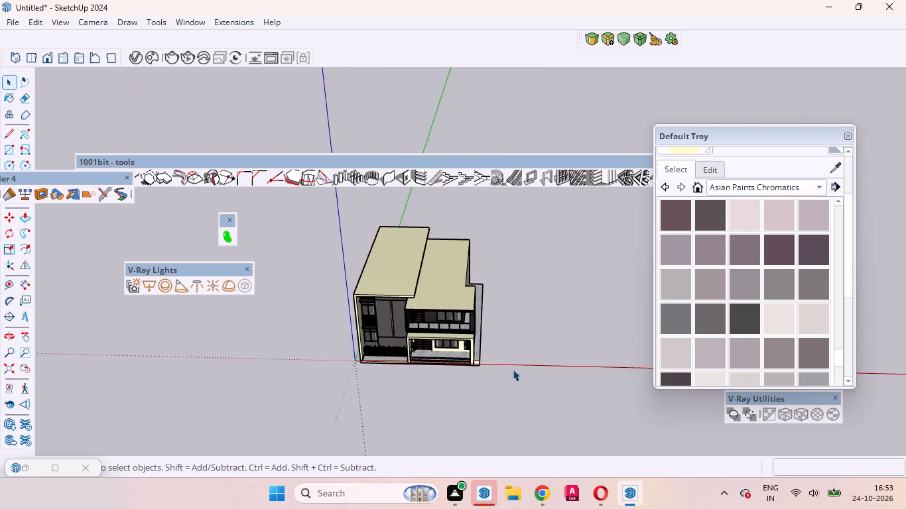
{"action": "scroll", "coordinate": [508, 365], "scroll_direction": "down", "scroll_amount": 4}
{"action": "scroll", "coordinate": [535, 325], "scroll_direction": "up", "scroll_amount": 9}
{"action": "middle_click_drag", "start_coordinate": [460, 360], "coordinate": [503, 274]}
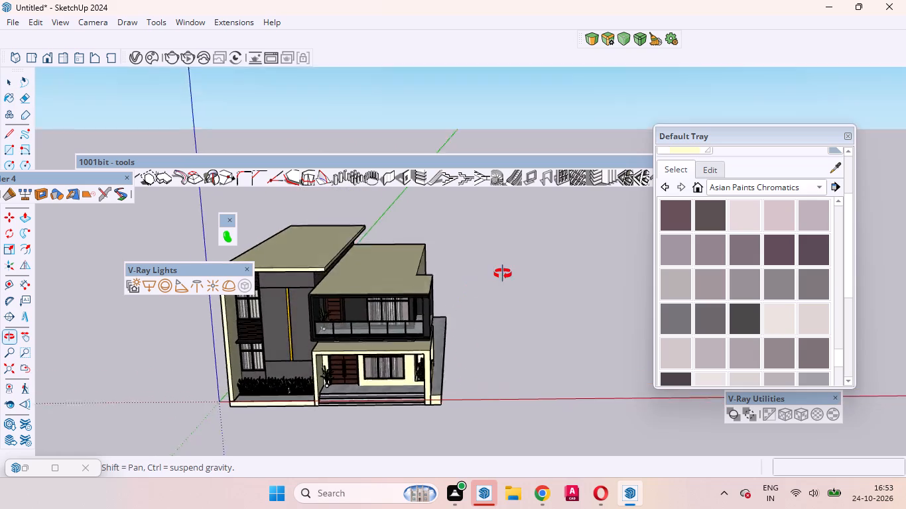
Examine the front facade from eye-level and corner views, including the dark tower wall beside the balcony up close.
{"action": "middle_click_drag", "start_coordinate": [503, 274], "coordinate": [448, 210]}
{"action": "scroll", "coordinate": [446, 211], "scroll_direction": "up", "scroll_amount": 1}
{"action": "scroll", "coordinate": [165, 272], "scroll_direction": "up", "scroll_amount": 4}
{"action": "scroll", "coordinate": [454, 343], "scroll_direction": "down", "scroll_amount": 4}
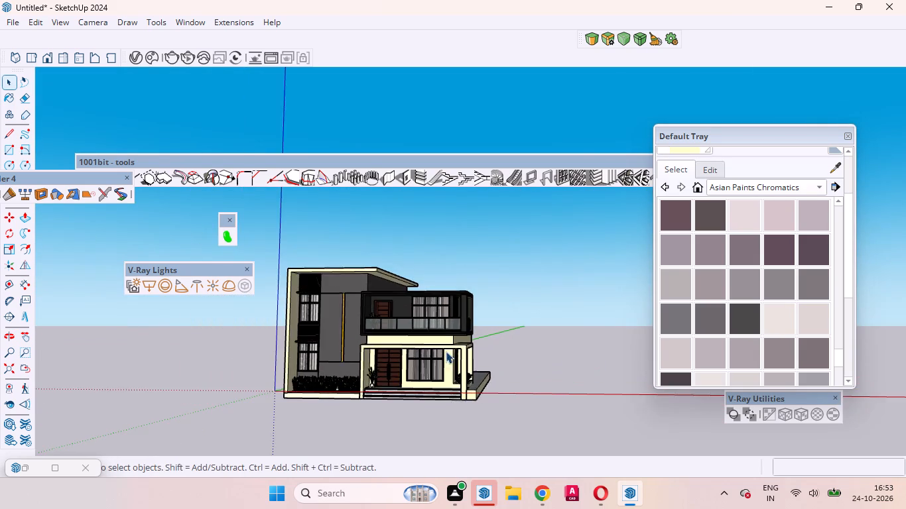
{"action": "scroll", "coordinate": [331, 321], "scroll_direction": "up", "scroll_amount": 14}
{"action": "scroll", "coordinate": [340, 321], "scroll_direction": "down", "scroll_amount": 1}
{"action": "middle_click_drag", "start_coordinate": [376, 296], "coordinate": [376, 297]}
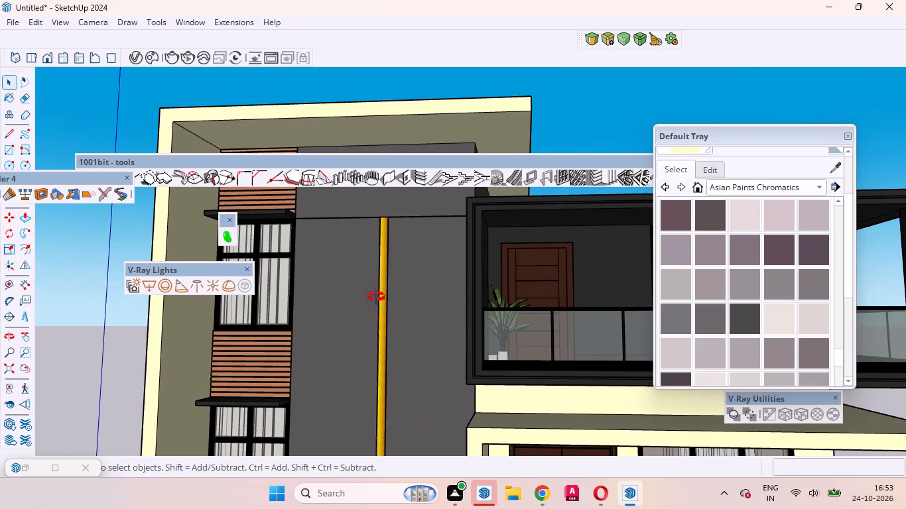
{"action": "middle_click_drag", "start_coordinate": [376, 297], "coordinate": [283, 351]}
{"action": "scroll", "coordinate": [320, 355], "scroll_direction": "down", "scroll_amount": 8}
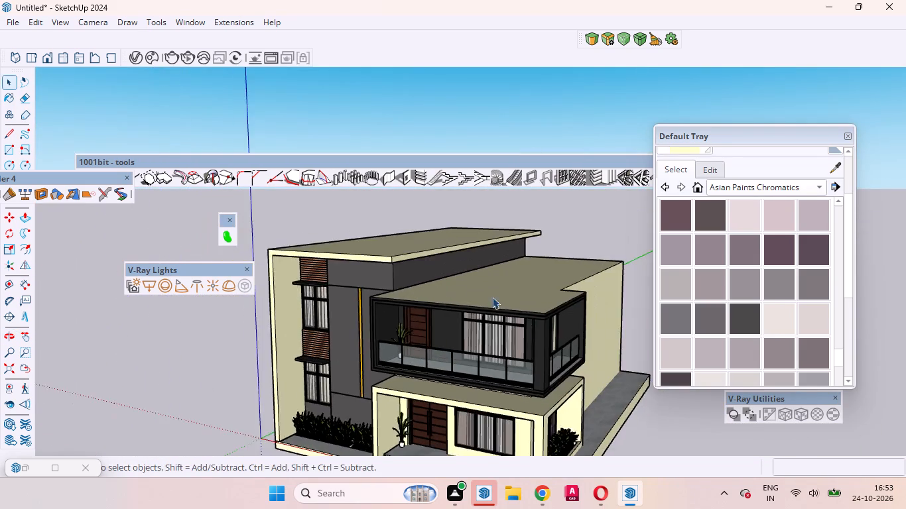
{"action": "scroll", "coordinate": [537, 325], "scroll_direction": "up", "scroll_amount": 5}
{"action": "middle_click_drag", "start_coordinate": [560, 346], "coordinate": [619, 358]}
{"action": "scroll", "coordinate": [619, 358], "scroll_direction": "up", "scroll_amount": 1}
{"action": "scroll", "coordinate": [606, 357], "scroll_direction": "down", "scroll_amount": 10}
{"action": "scroll", "coordinate": [586, 309], "scroll_direction": "up", "scroll_amount": 1}
{"action": "middle_click_drag", "start_coordinate": [584, 309], "coordinate": [557, 265]}
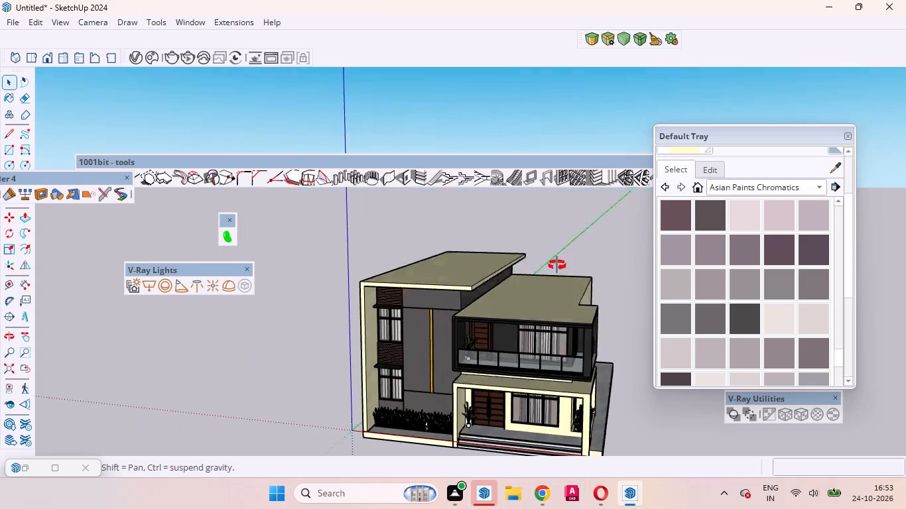
{"action": "middle_click_drag", "start_coordinate": [557, 265], "coordinate": [592, 237]}
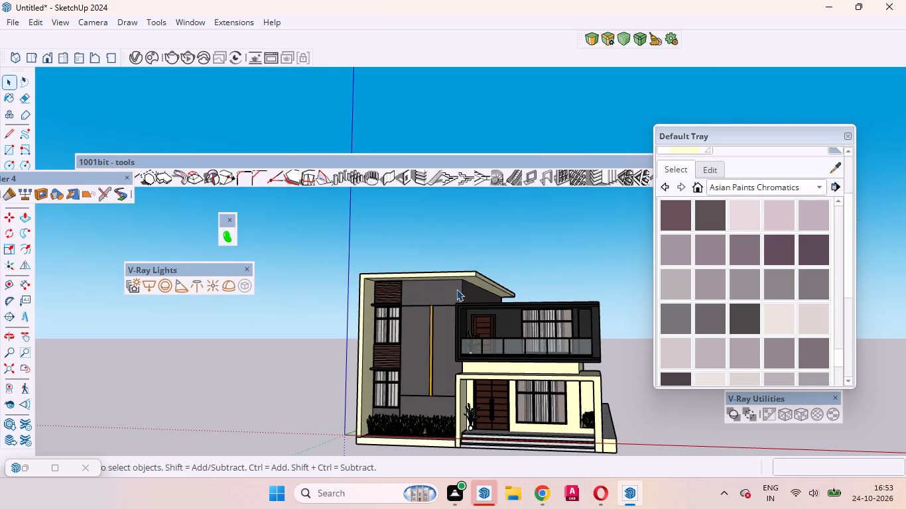
{"action": "middle_click_drag", "start_coordinate": [478, 285], "coordinate": [504, 300]}
{"action": "scroll", "coordinate": [503, 302], "scroll_direction": "down", "scroll_amount": 4}
{"action": "scroll", "coordinate": [501, 321], "scroll_direction": "up", "scroll_amount": 5}
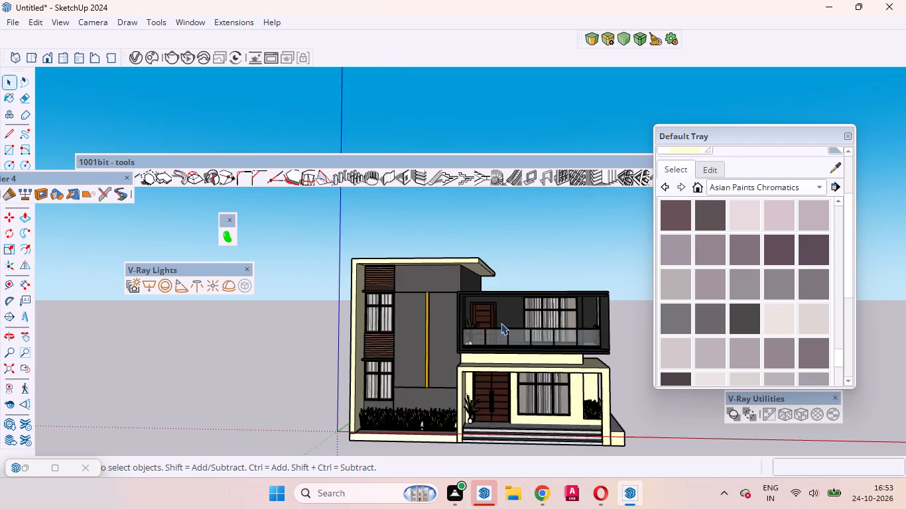
{"action": "middle_click_drag", "start_coordinate": [499, 330], "coordinate": [435, 361]}
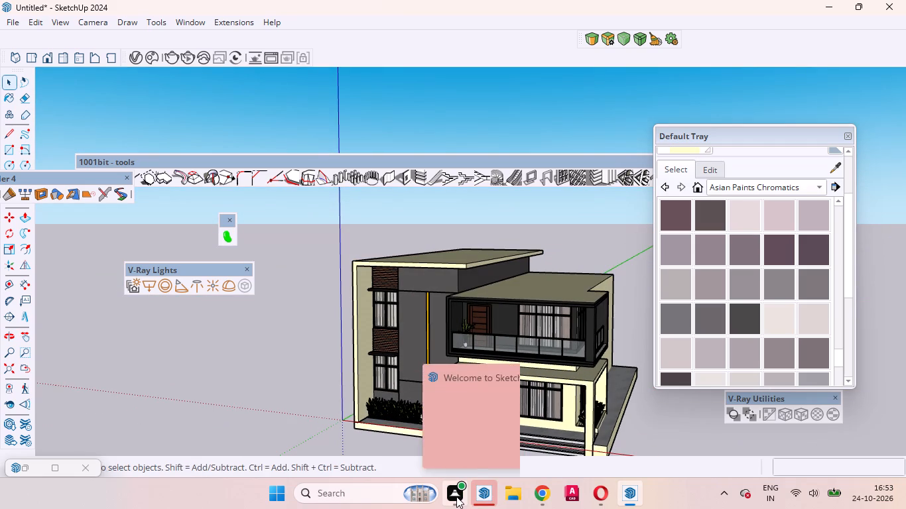
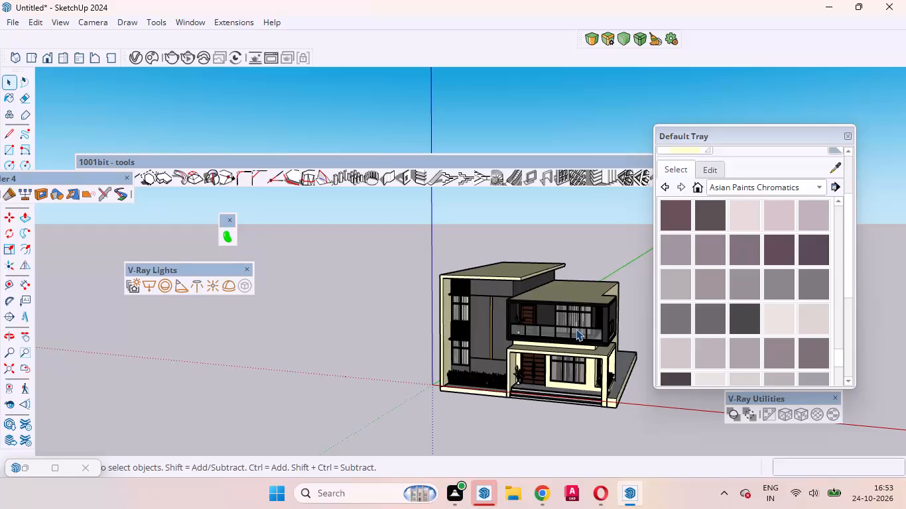
Examine the whole house from corner, eye-level and raised front views, including the balcony and both roofs.
{"action": "right_click", "coordinate": [574, 330]}
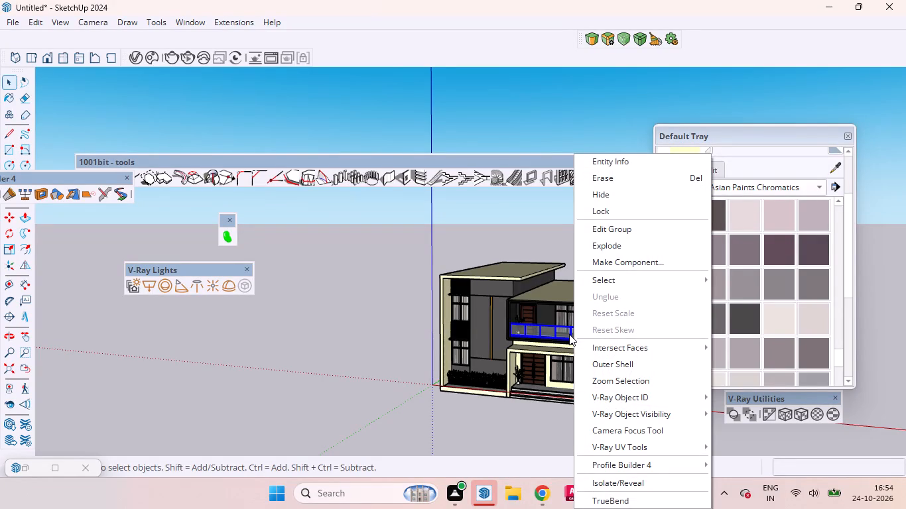
{"action": "left_click", "coordinate": [360, 405]}
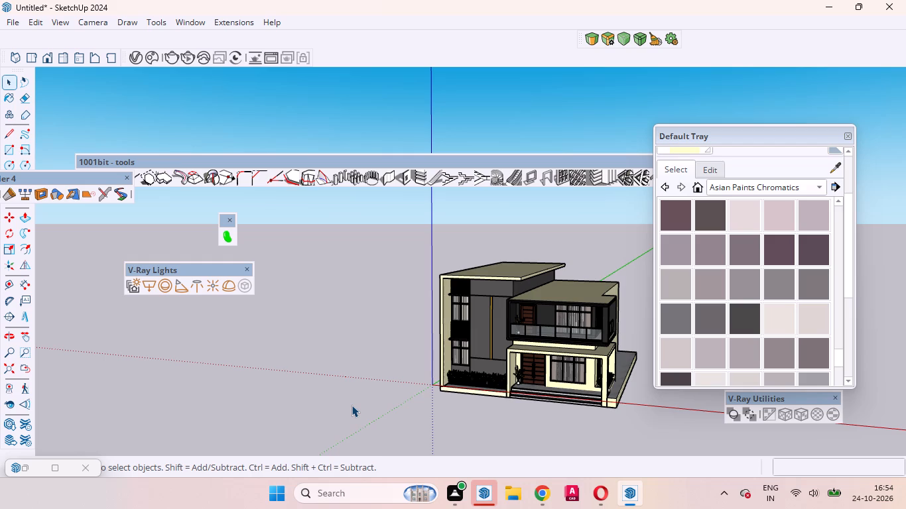
{"action": "scroll", "coordinate": [905, 508], "scroll_direction": "up", "scroll_amount": 1}
{"action": "scroll", "coordinate": [222, 334], "scroll_direction": "down", "scroll_amount": 4}
{"action": "scroll", "coordinate": [326, 320], "scroll_direction": "up", "scroll_amount": 9}
{"action": "scroll", "coordinate": [369, 347], "scroll_direction": "down", "scroll_amount": 6}
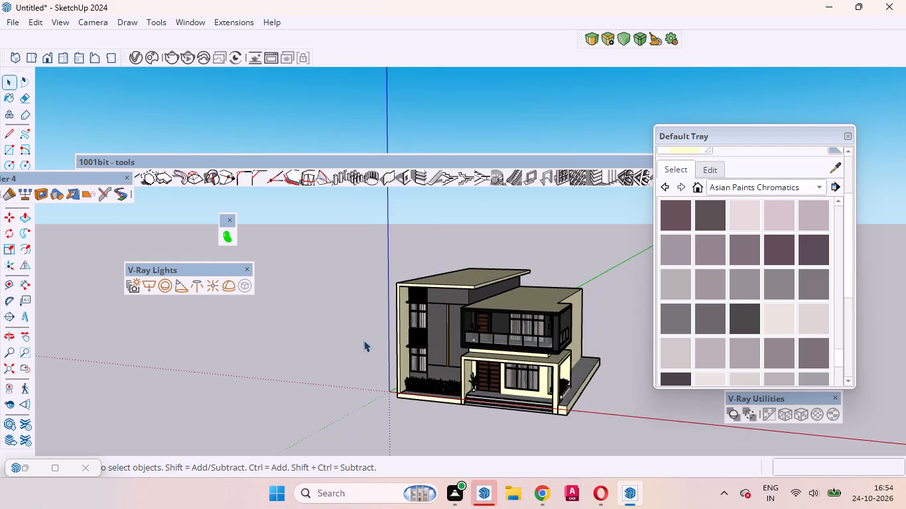
{"action": "middle_click_drag", "start_coordinate": [434, 340], "coordinate": [491, 325]}
{"action": "scroll", "coordinate": [491, 327], "scroll_direction": "down", "scroll_amount": 4}
{"action": "scroll", "coordinate": [554, 319], "scroll_direction": "up", "scroll_amount": 5}
{"action": "middle_click_drag", "start_coordinate": [549, 356], "coordinate": [536, 370]}
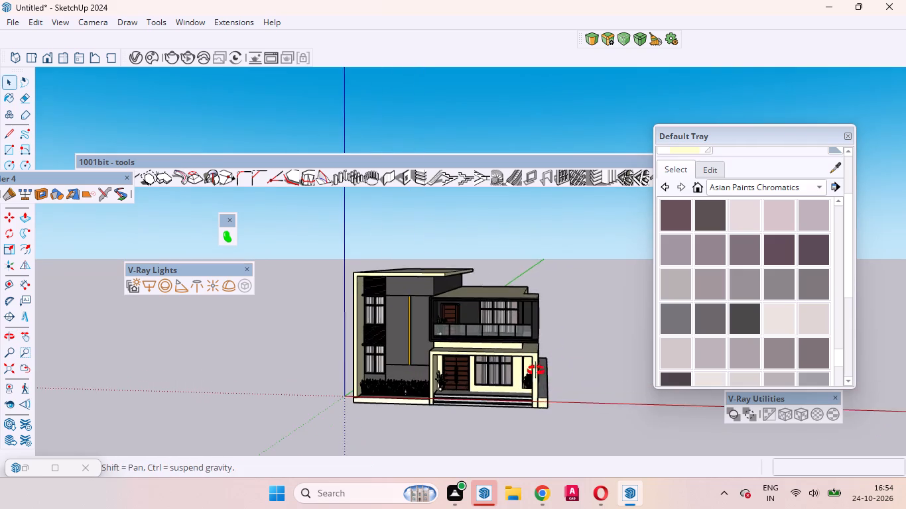
{"action": "middle_click_drag", "start_coordinate": [536, 370], "coordinate": [520, 429]}
{"action": "scroll", "coordinate": [304, 327], "scroll_direction": "down", "scroll_amount": 9}
{"action": "scroll", "coordinate": [411, 302], "scroll_direction": "up", "scroll_amount": 8}
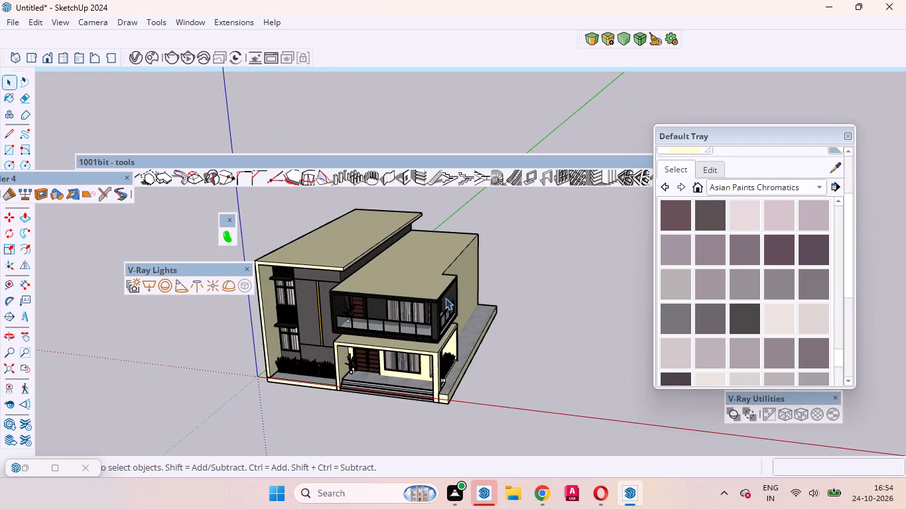
Examine the front facade straight on and the tower's planter, windows and yellow vertical strip up close.
{"action": "middle_click_drag", "start_coordinate": [447, 293], "coordinate": [515, 230]}
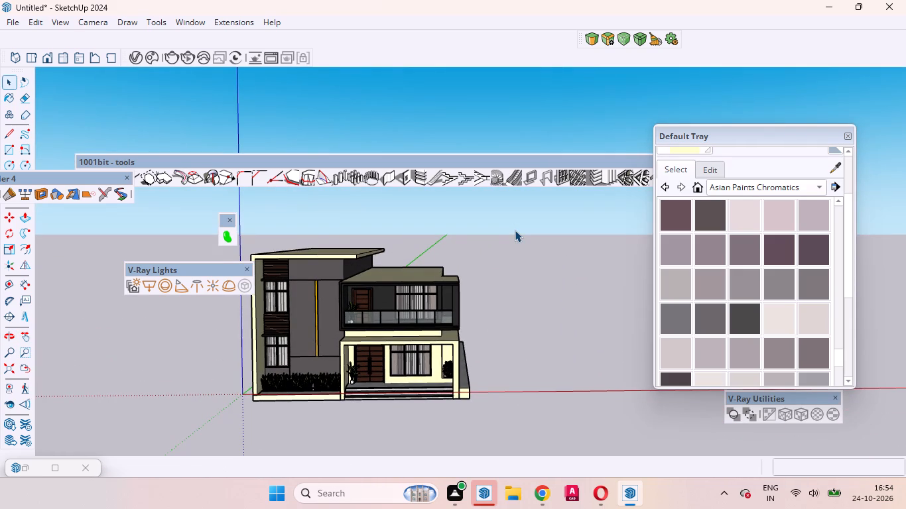
{"action": "scroll", "coordinate": [432, 306], "scroll_direction": "up", "scroll_amount": 4}
{"action": "scroll", "coordinate": [284, 282], "scroll_direction": "down", "scroll_amount": 5}
{"action": "scroll", "coordinate": [294, 308], "scroll_direction": "up", "scroll_amount": 5}
{"action": "scroll", "coordinate": [455, 239], "scroll_direction": "down", "scroll_amount": 3}
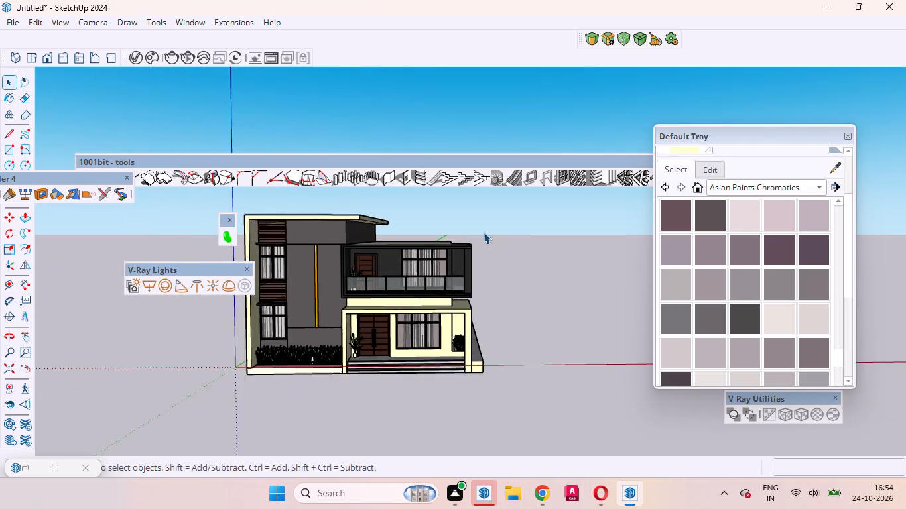
{"action": "scroll", "coordinate": [484, 232], "scroll_direction": "down", "scroll_amount": 7}
{"action": "scroll", "coordinate": [373, 284], "scroll_direction": "up", "scroll_amount": 10}
{"action": "middle_click_drag", "start_coordinate": [387, 264], "coordinate": [414, 397]}
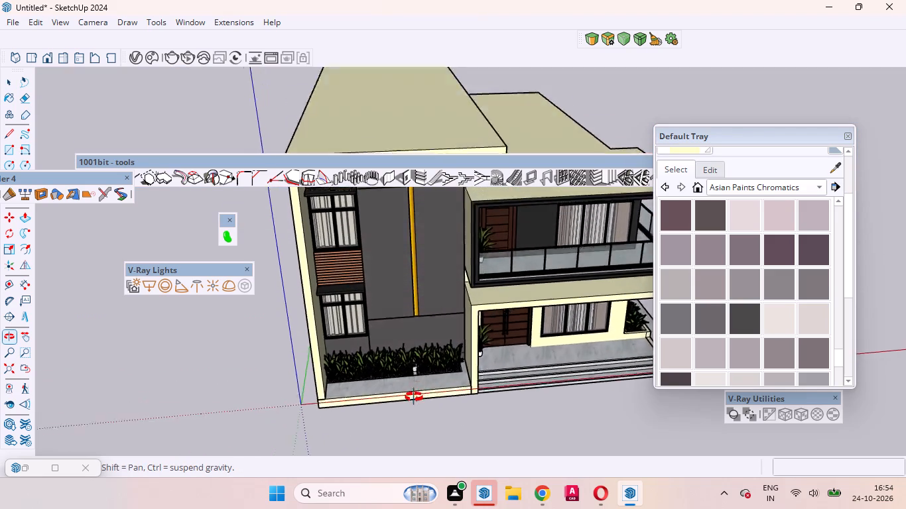
{"action": "middle_click_drag", "start_coordinate": [414, 397], "coordinate": [337, 404]}
{"action": "scroll", "coordinate": [350, 327], "scroll_direction": "up", "scroll_amount": 4}
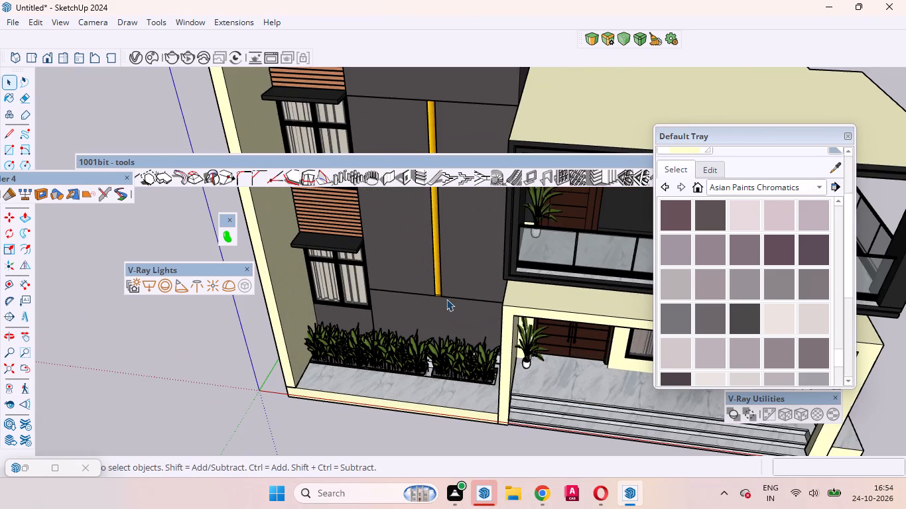
{"action": "scroll", "coordinate": [446, 299], "scroll_direction": "down", "scroll_amount": 5}
{"action": "middle_click_drag", "start_coordinate": [478, 294], "coordinate": [484, 284]}
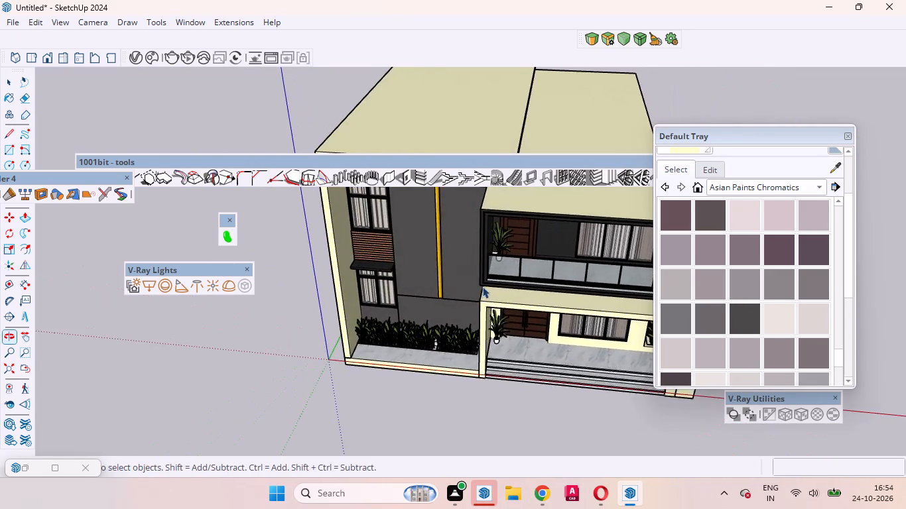
{"action": "scroll", "coordinate": [472, 292], "scroll_direction": "down", "scroll_amount": 13}
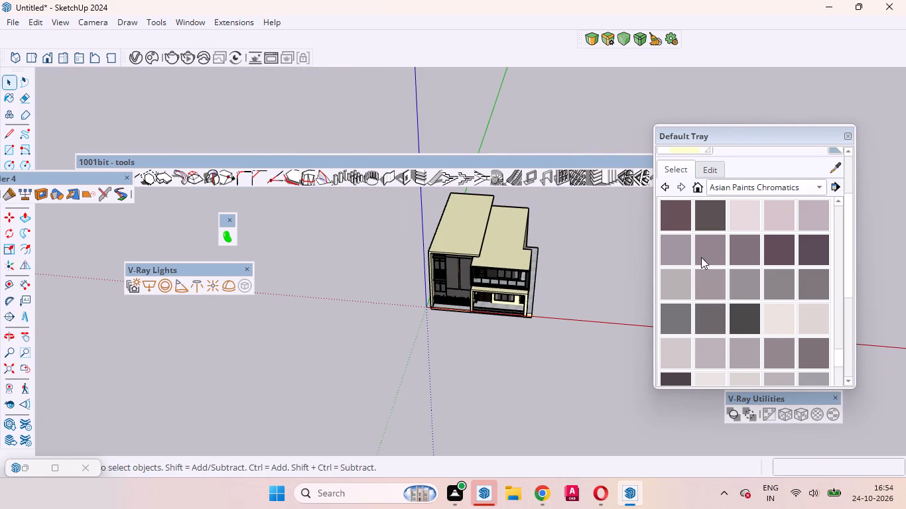
Browse the paint swatches in the Asian Paints Chromatics and Asian Paints Colours of India material collections.
{"action": "scroll", "coordinate": [746, 272], "scroll_direction": "down", "scroll_amount": 6}
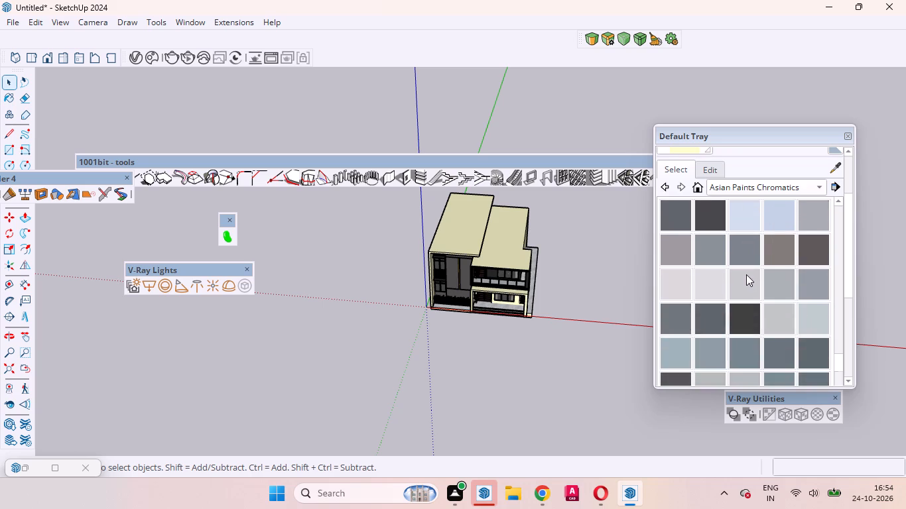
{"action": "scroll", "coordinate": [746, 274], "scroll_direction": "down", "scroll_amount": 19}
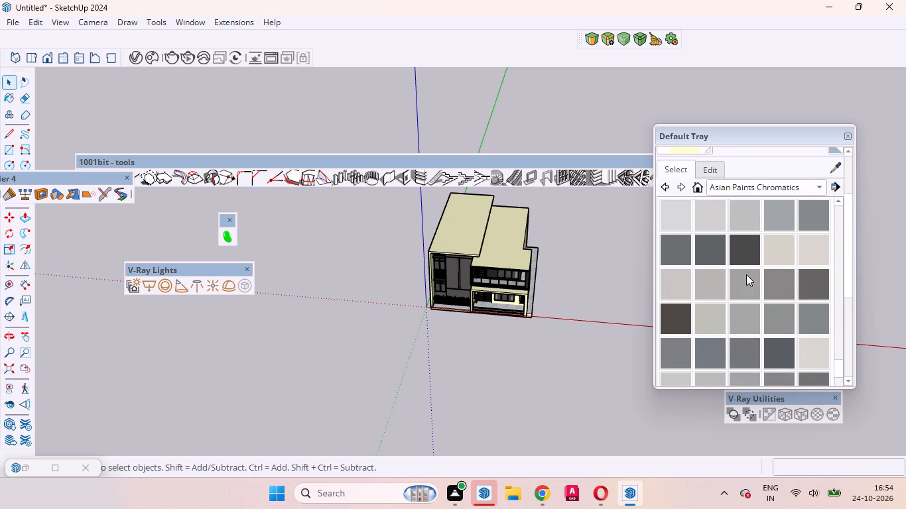
{"action": "scroll", "coordinate": [746, 274], "scroll_direction": "down", "scroll_amount": 20}
{"action": "scroll", "coordinate": [746, 274], "scroll_direction": "down", "scroll_amount": 9}
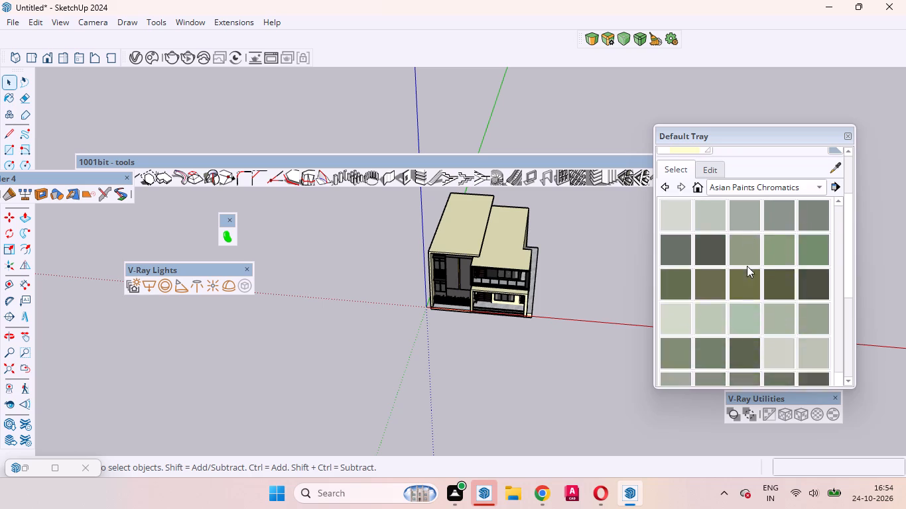
{"action": "scroll", "coordinate": [747, 266], "scroll_direction": "down", "scroll_amount": 20}
{"action": "scroll", "coordinate": [747, 266], "scroll_direction": "down", "scroll_amount": 9}
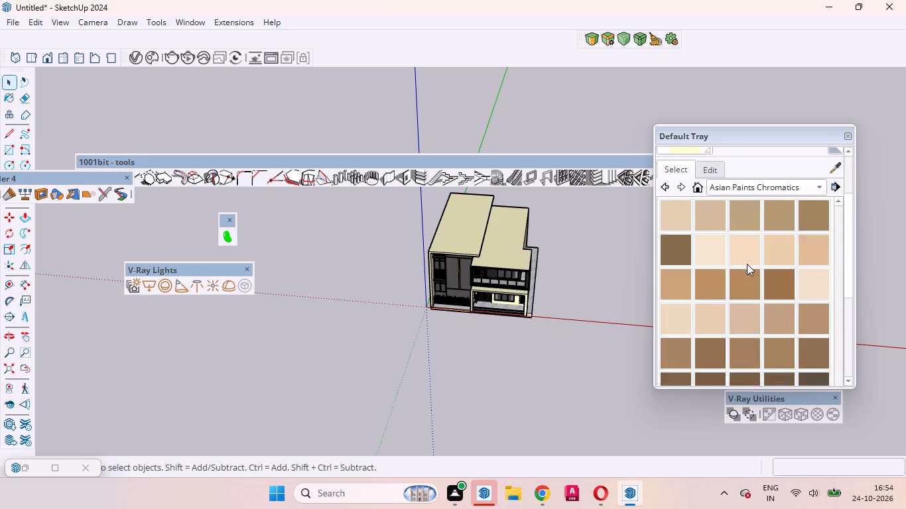
{"action": "scroll", "coordinate": [747, 264], "scroll_direction": "down", "scroll_amount": 20}
{"action": "scroll", "coordinate": [747, 264], "scroll_direction": "down", "scroll_amount": 8}
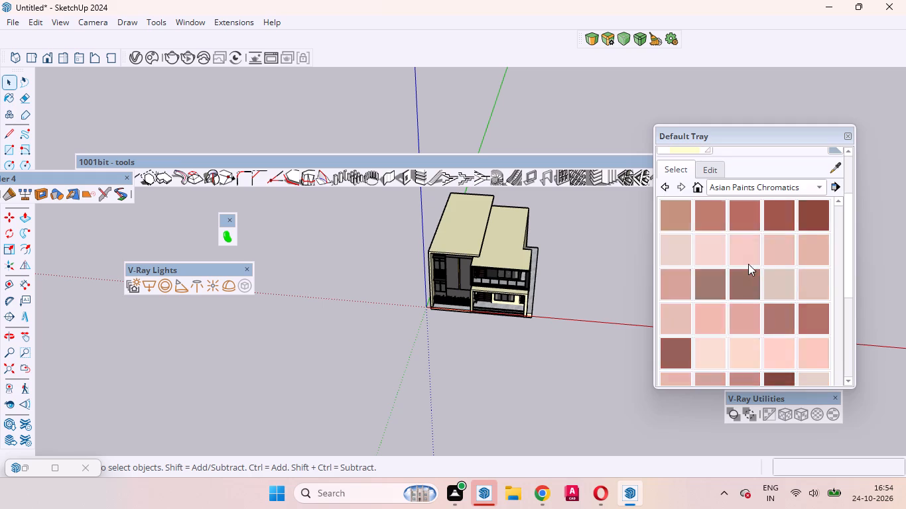
{"action": "scroll", "coordinate": [748, 264], "scroll_direction": "down", "scroll_amount": 20}
{"action": "scroll", "coordinate": [748, 264], "scroll_direction": "down", "scroll_amount": 3}
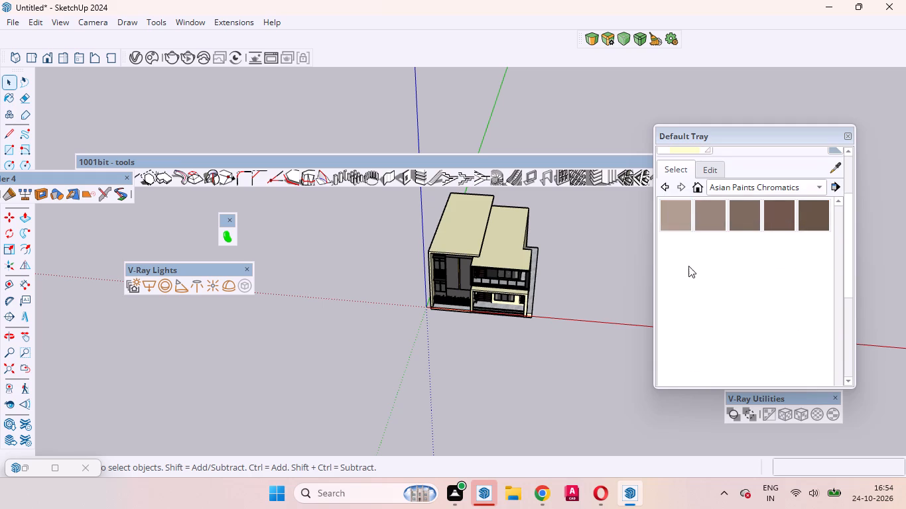
{"action": "left_click", "coordinate": [818, 186]}
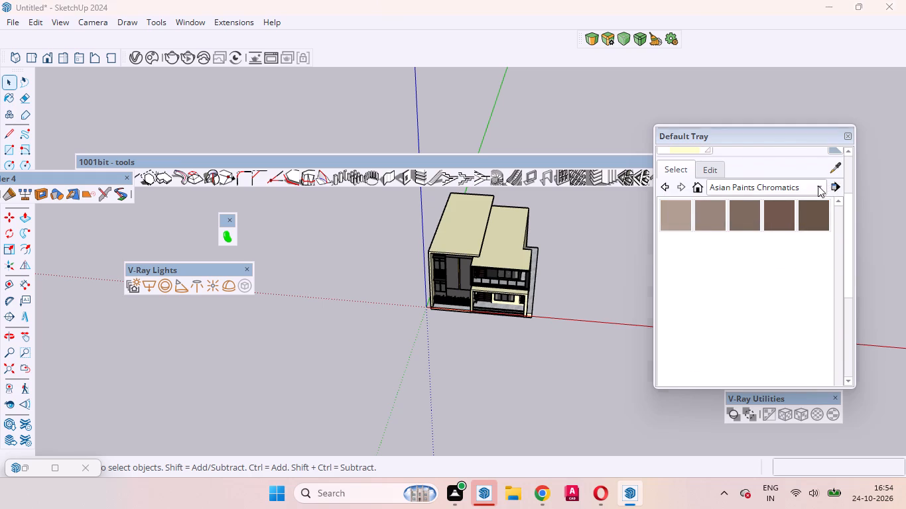
{"action": "left_click", "coordinate": [768, 242]}
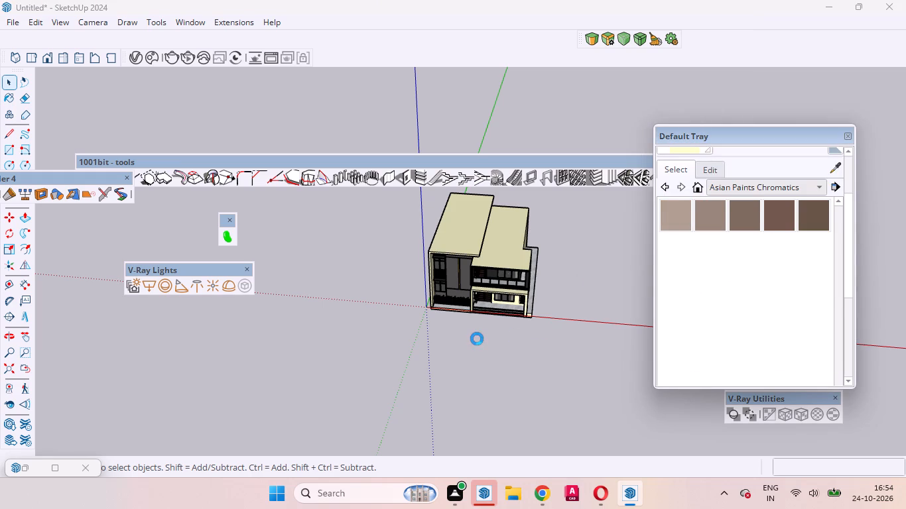
{"action": "scroll", "coordinate": [708, 287], "scroll_direction": "down", "scroll_amount": 7}
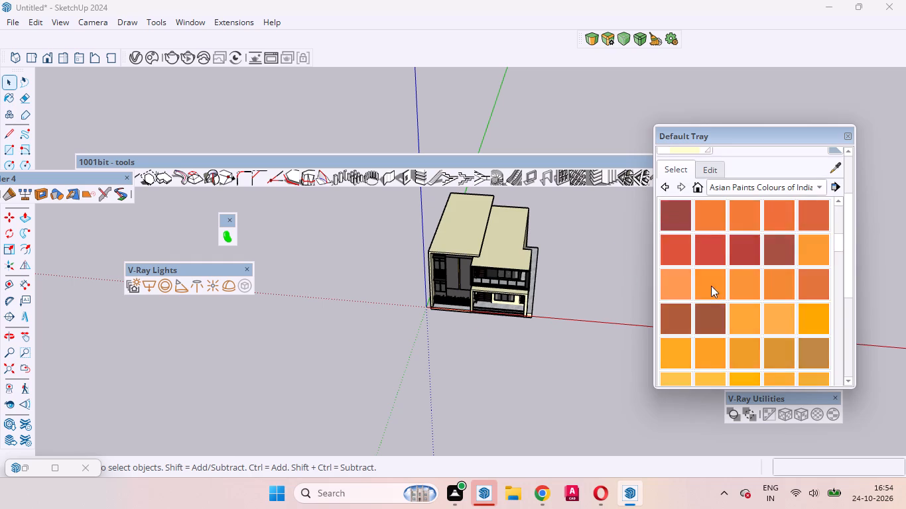
{"action": "scroll", "coordinate": [711, 286], "scroll_direction": "down", "scroll_amount": 20}
{"action": "scroll", "coordinate": [711, 286], "scroll_direction": "down", "scroll_amount": 20}
{"action": "scroll", "coordinate": [711, 286], "scroll_direction": "down", "scroll_amount": 1}
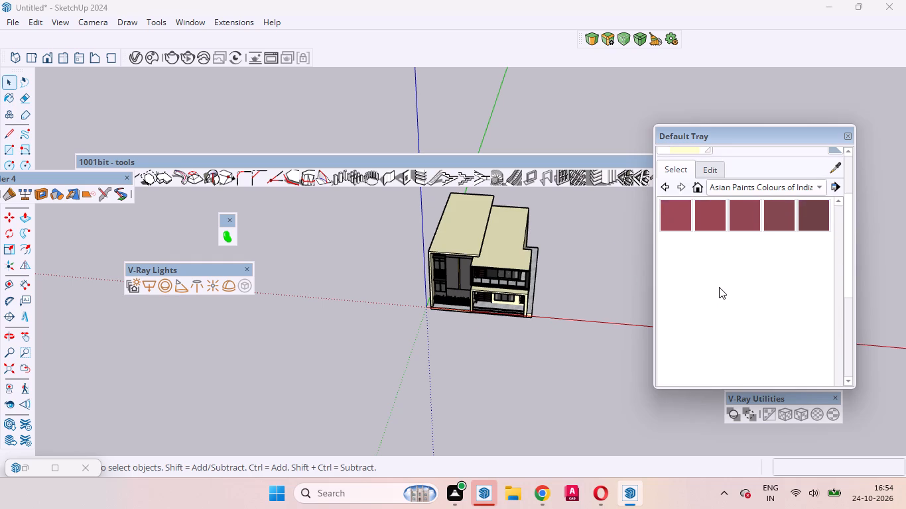
{"action": "scroll", "coordinate": [719, 287], "scroll_direction": "down", "scroll_amount": 1}
{"action": "left_click", "coordinate": [616, 331]}
{"action": "left_click", "coordinate": [596, 231]}
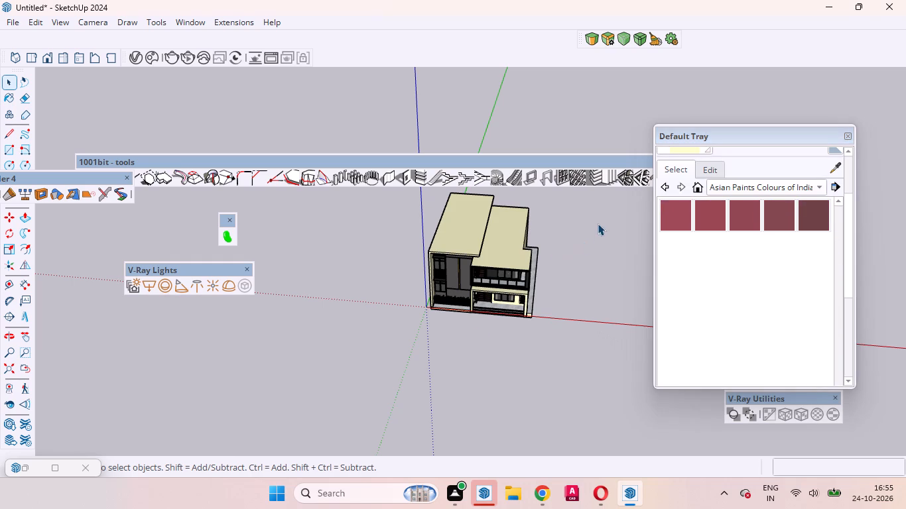
{"action": "scroll", "coordinate": [549, 314], "scroll_direction": "up", "scroll_amount": 10}
{"action": "scroll", "coordinate": [535, 304], "scroll_direction": "down", "scroll_amount": 11}
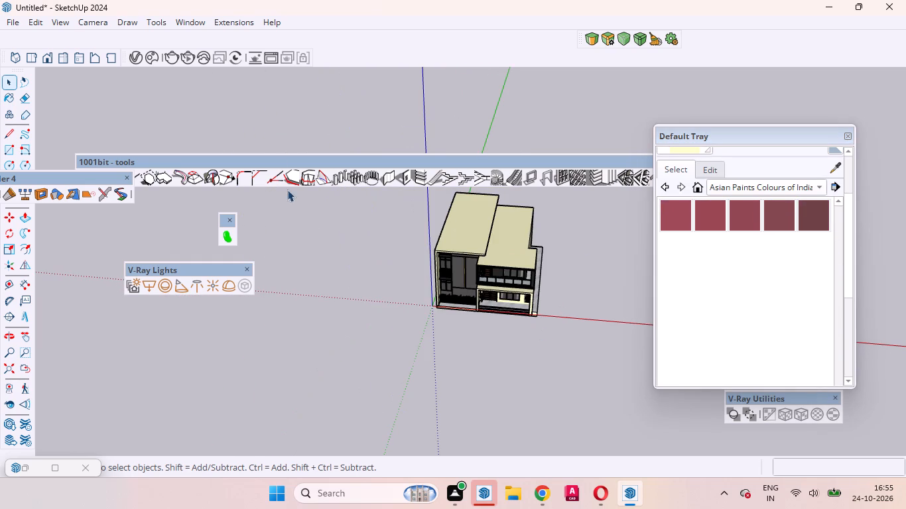
Hide the floating 1001bit - tools toolbar that covers the modelling area.
{"action": "right_click", "coordinate": [437, 36]}
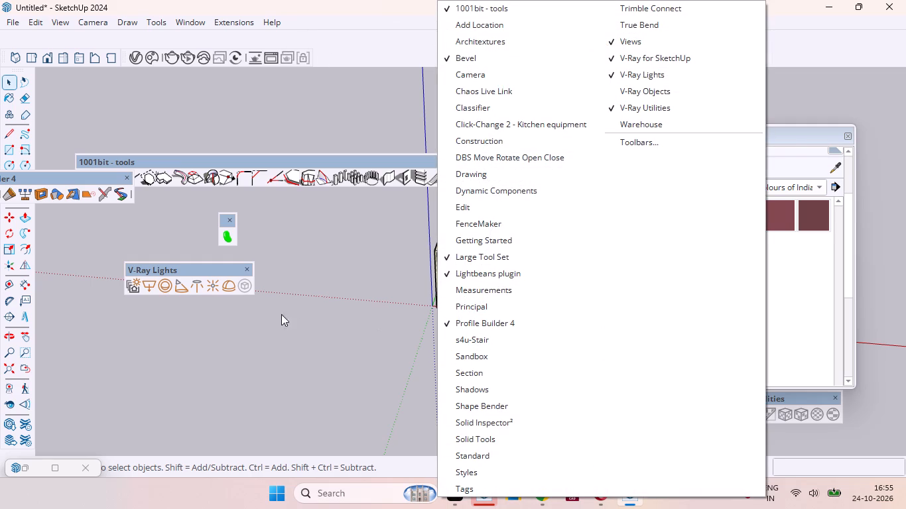
{"action": "left_click", "coordinate": [268, 276]}
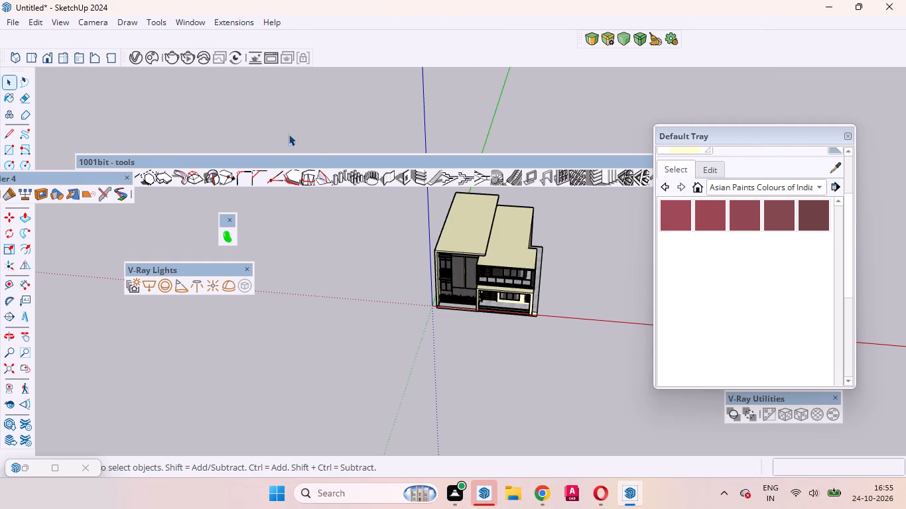
{"action": "left_click_drag", "start_coordinate": [310, 158], "coordinate": [204, 121]}
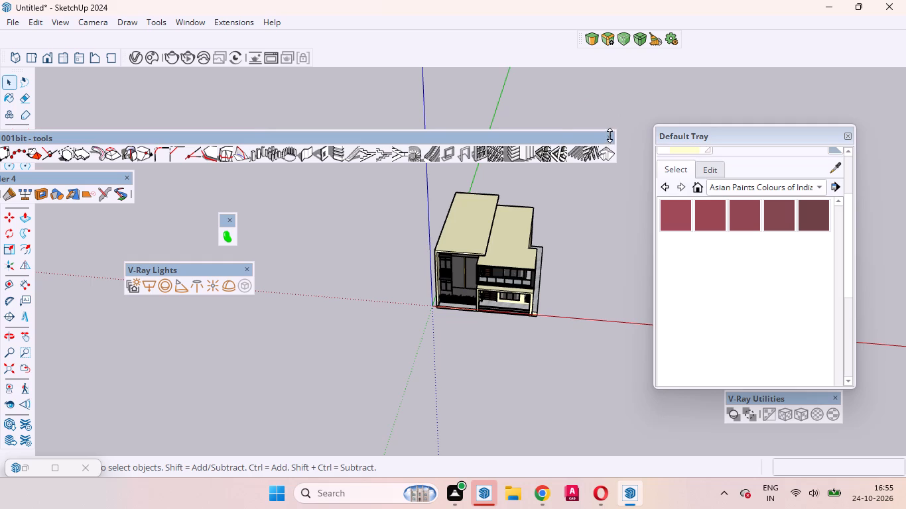
{"action": "right_click", "coordinate": [489, 40]}
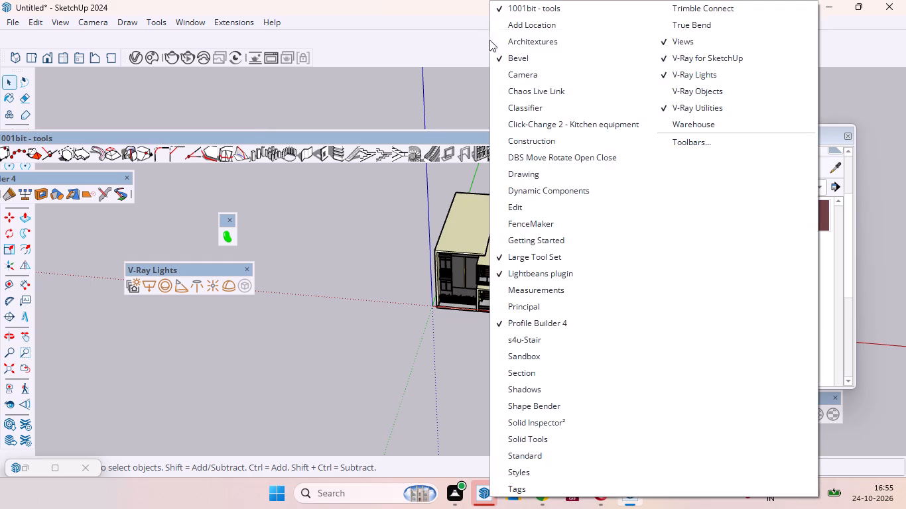
{"action": "left_click", "coordinate": [510, 0]}
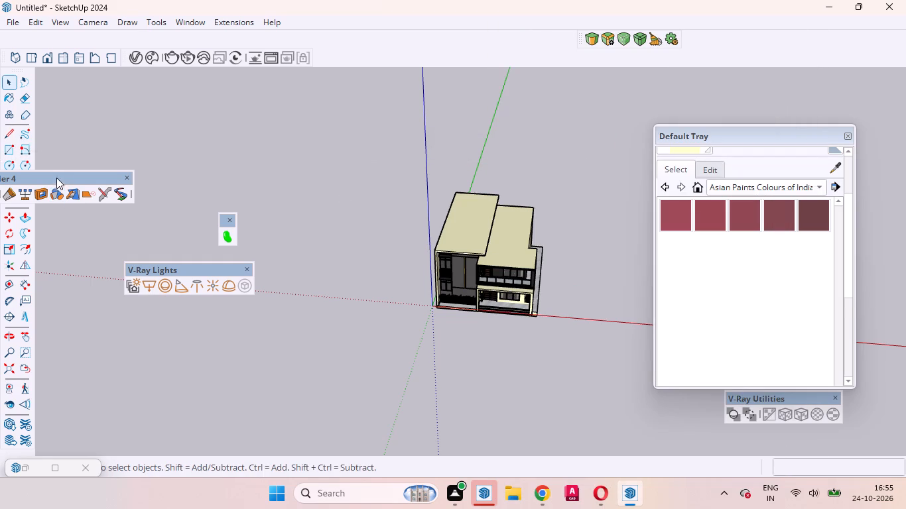
Move the Profile Builder 4 toolbar fully into the modelling area so all its tools are accessible.
{"action": "left_click_drag", "start_coordinate": [60, 176], "coordinate": [299, 122]}
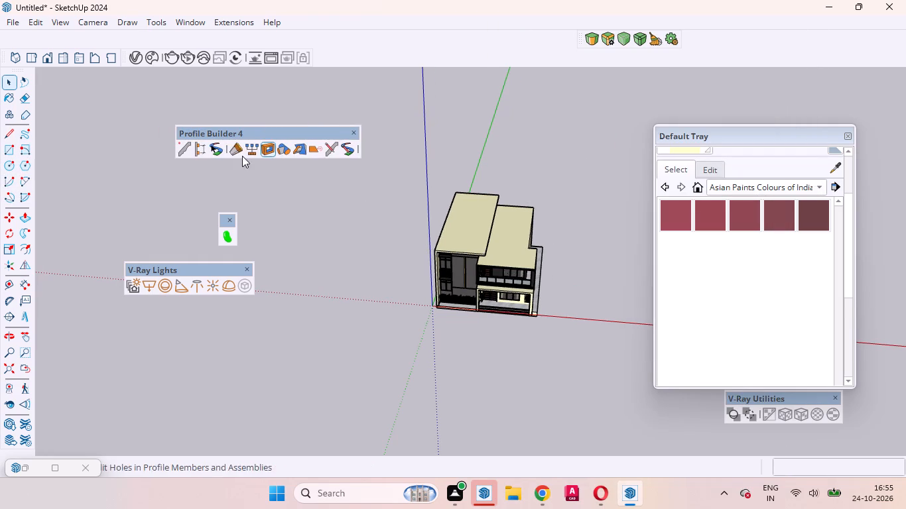
{"action": "scroll", "coordinate": [200, 158], "scroll_direction": "up", "scroll_amount": 4}
{"action": "scroll", "coordinate": [205, 154], "scroll_direction": "down", "scroll_amount": 1}
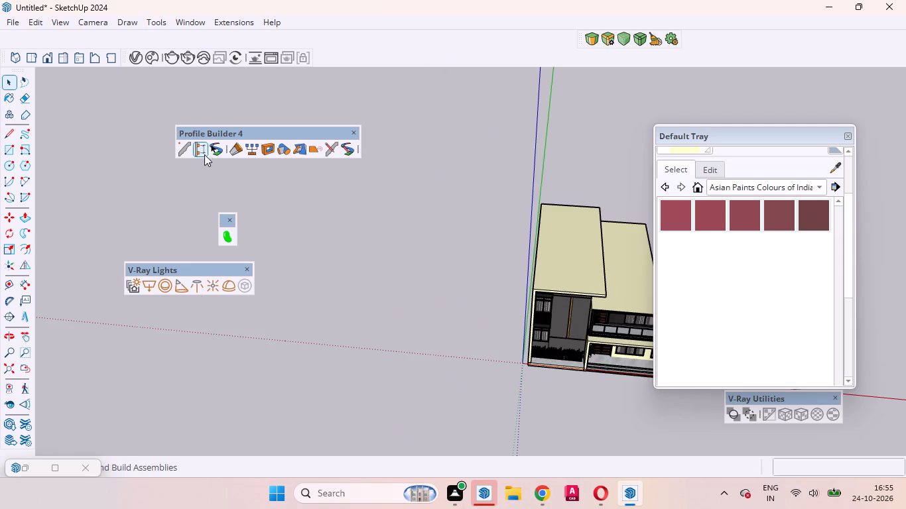
{"action": "scroll", "coordinate": [204, 154], "scroll_direction": "down", "scroll_amount": 6}
Browse the Assembly Examples library in the Profile Builder assembly browser for railing, fence and roadway assemblies.
{"action": "left_click", "coordinate": [213, 141]}
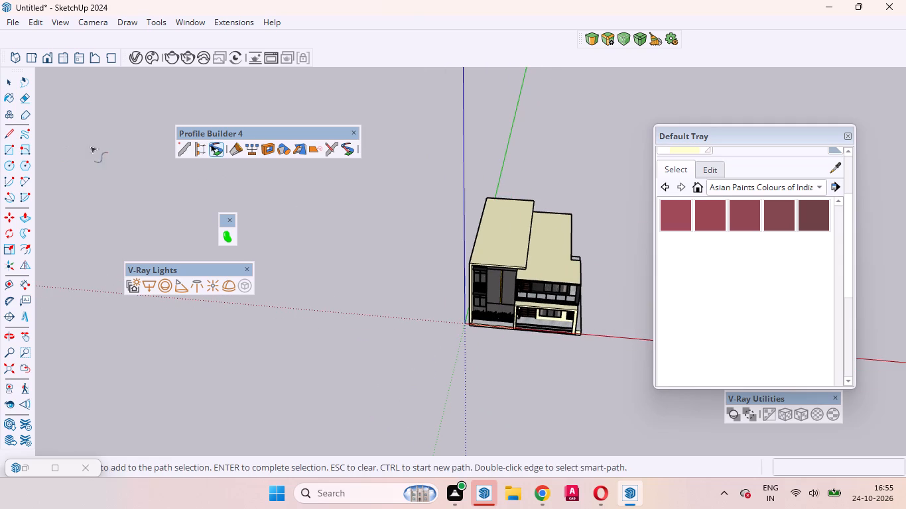
{"action": "left_click", "coordinate": [197, 152]}
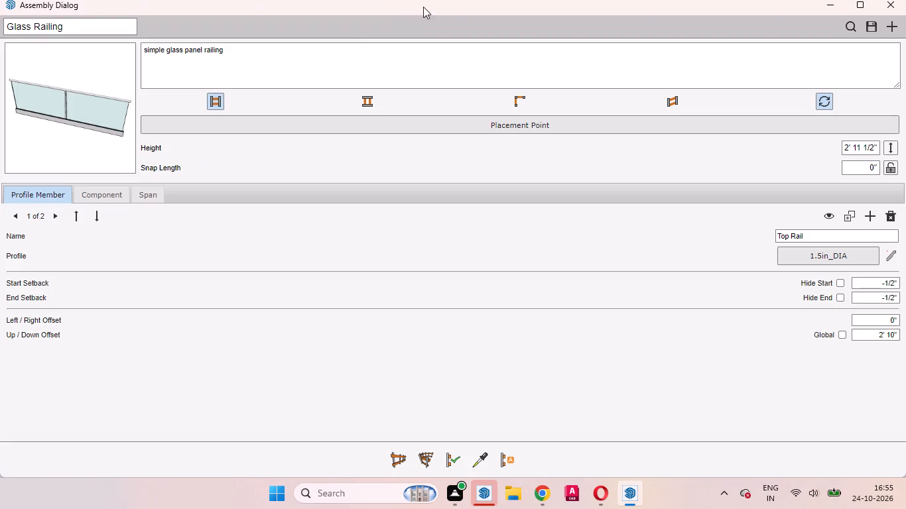
{"action": "left_click", "coordinate": [856, 28]}
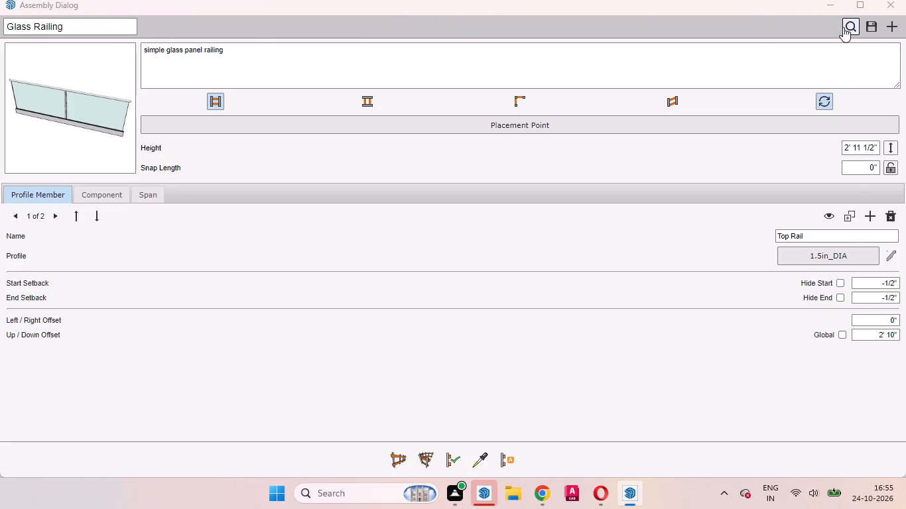
{"action": "scroll", "coordinate": [529, 170], "scroll_direction": "down", "scroll_amount": 7}
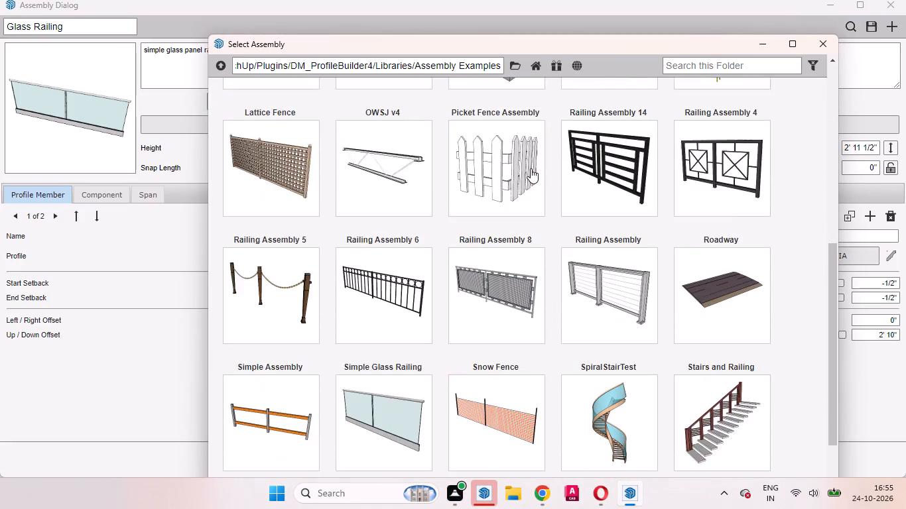
{"action": "scroll", "coordinate": [531, 168], "scroll_direction": "down", "scroll_amount": 15}
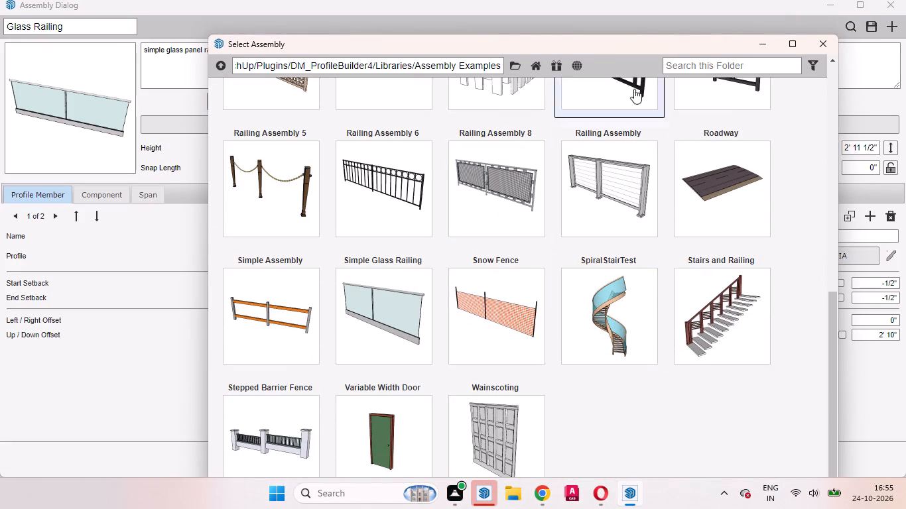
{"action": "left_click", "coordinate": [768, 44]}
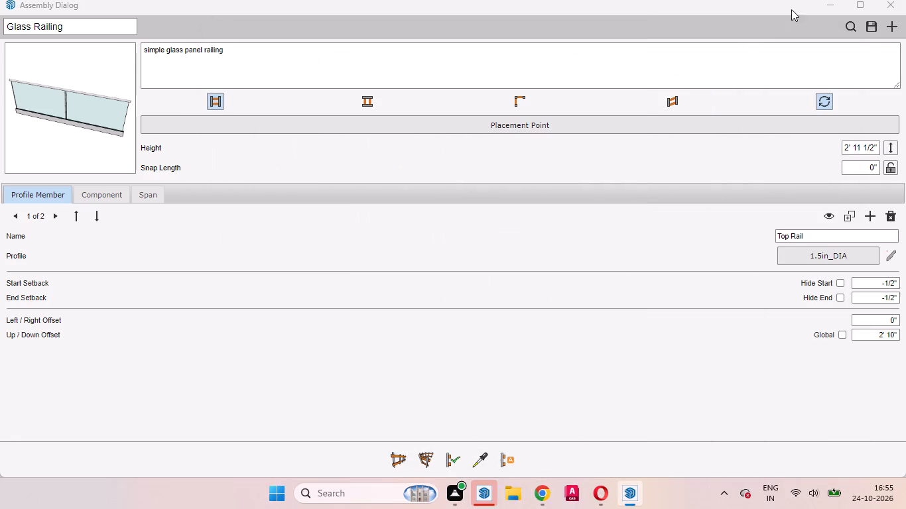
{"action": "left_click", "coordinate": [822, 5]}
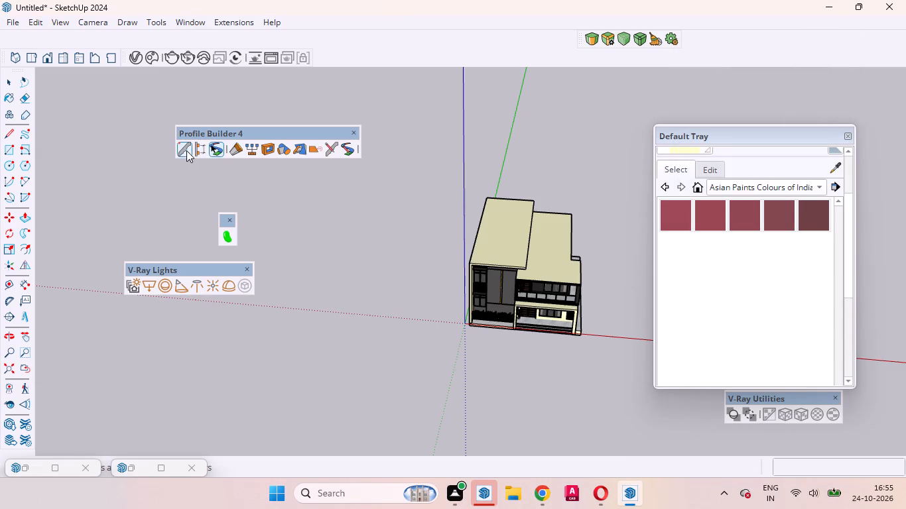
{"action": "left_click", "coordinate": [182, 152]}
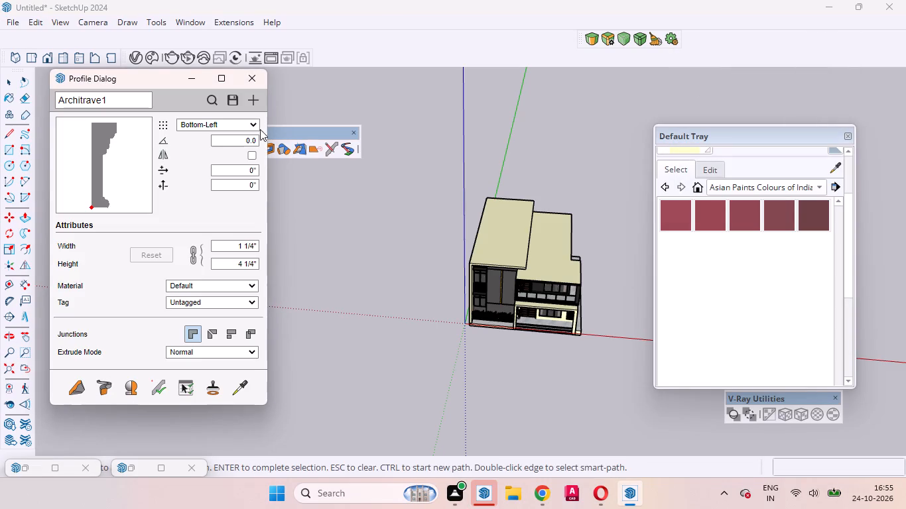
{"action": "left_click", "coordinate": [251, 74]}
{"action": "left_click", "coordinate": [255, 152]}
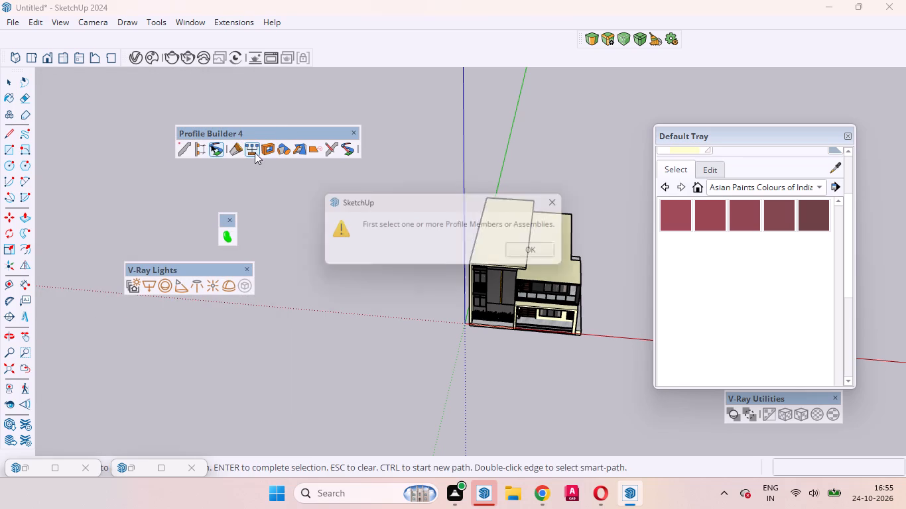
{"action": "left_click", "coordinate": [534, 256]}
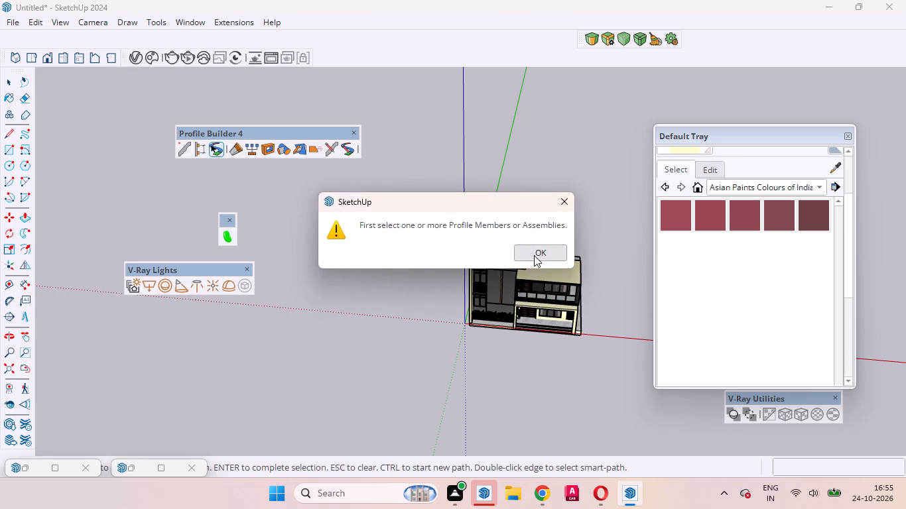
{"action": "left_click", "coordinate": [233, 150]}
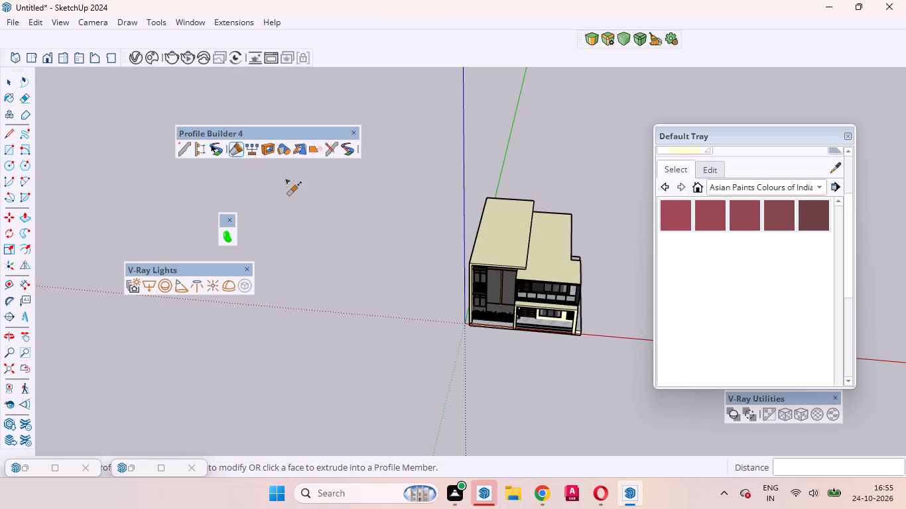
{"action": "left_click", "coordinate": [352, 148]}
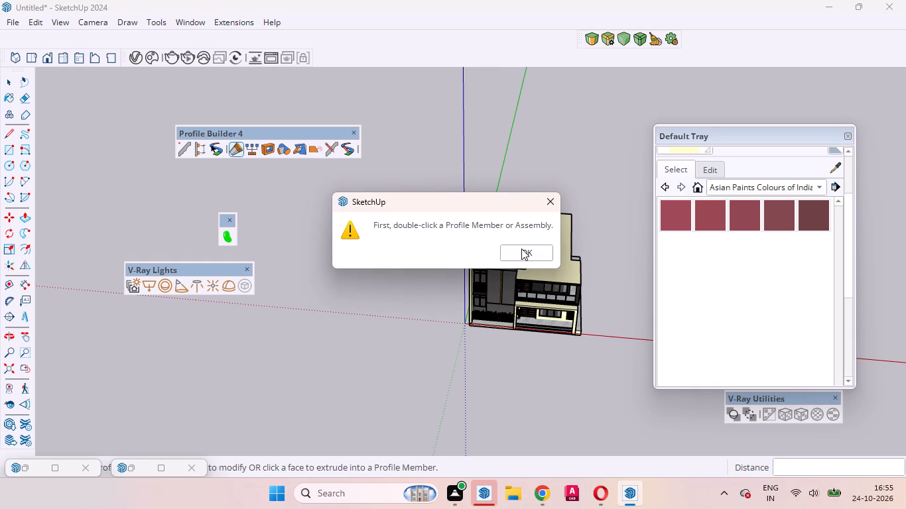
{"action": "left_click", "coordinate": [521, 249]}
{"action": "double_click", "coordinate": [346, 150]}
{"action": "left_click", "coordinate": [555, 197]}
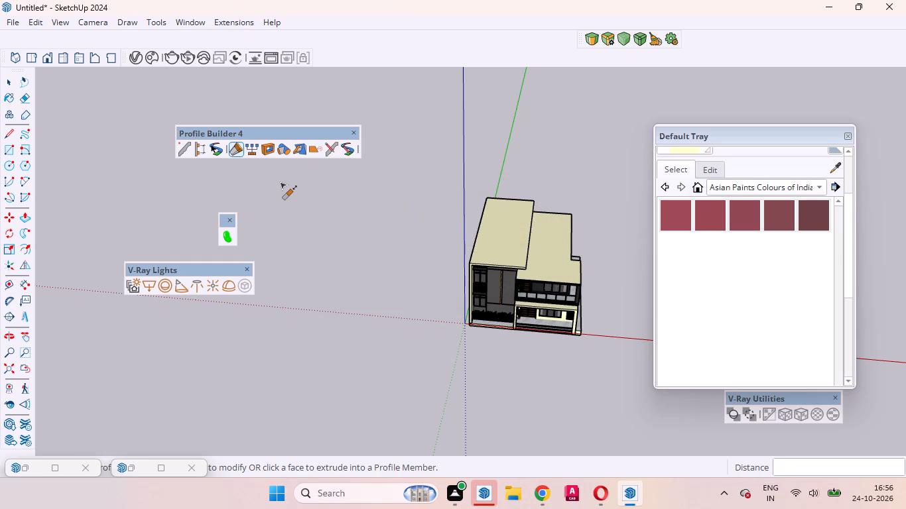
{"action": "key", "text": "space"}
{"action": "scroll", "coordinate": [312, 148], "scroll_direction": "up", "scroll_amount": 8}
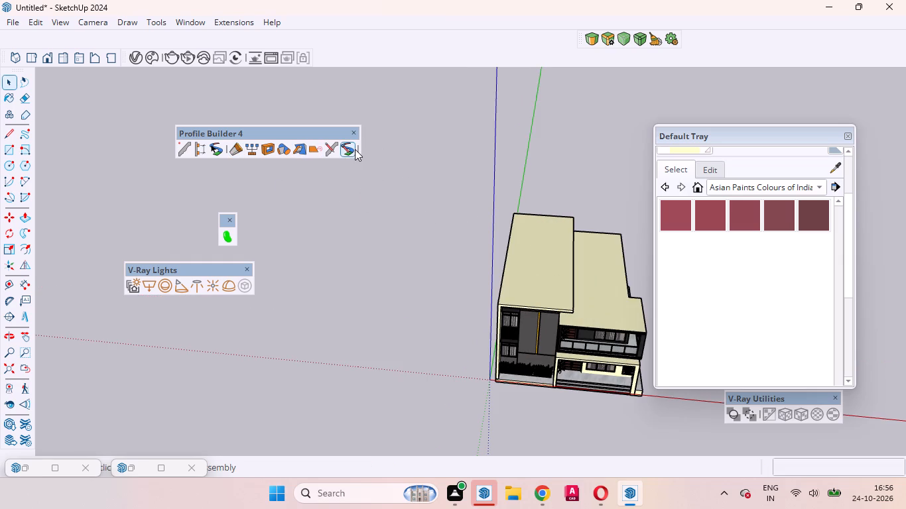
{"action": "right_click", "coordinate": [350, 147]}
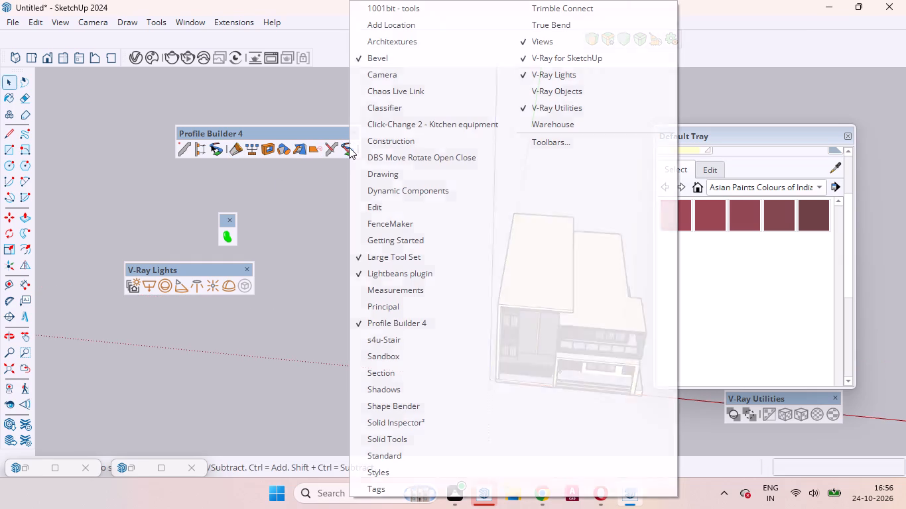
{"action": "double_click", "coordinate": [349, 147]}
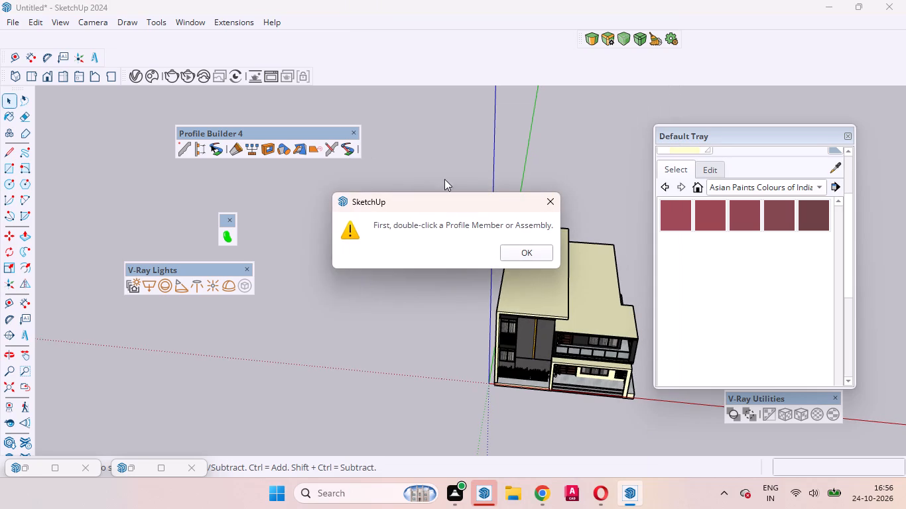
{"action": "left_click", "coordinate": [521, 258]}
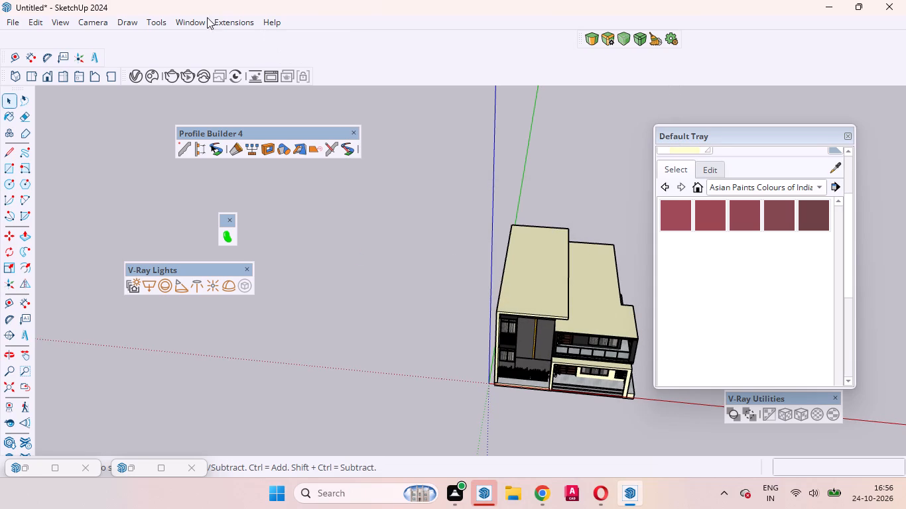
Search the 3D Warehouse models for "road".
{"action": "left_click", "coordinate": [195, 21]}
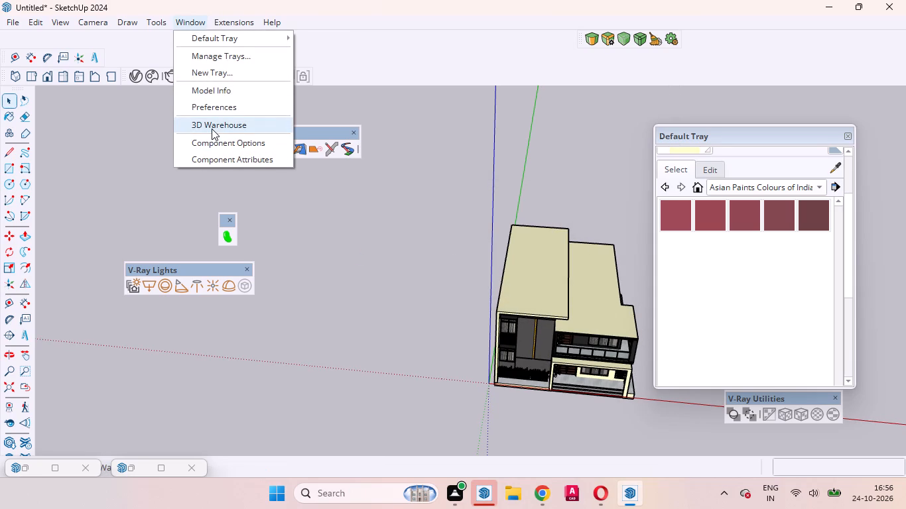
{"action": "left_click", "coordinate": [212, 129]}
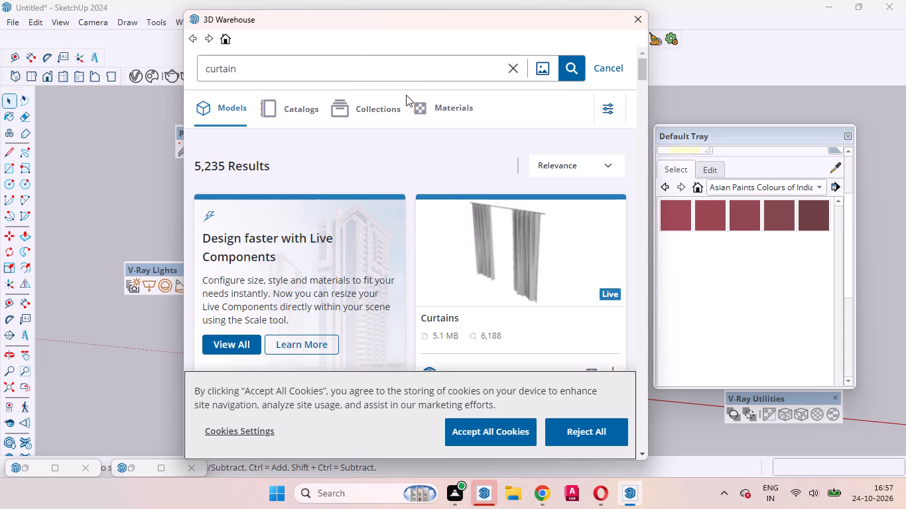
{"action": "left_click", "coordinate": [141, 0]}
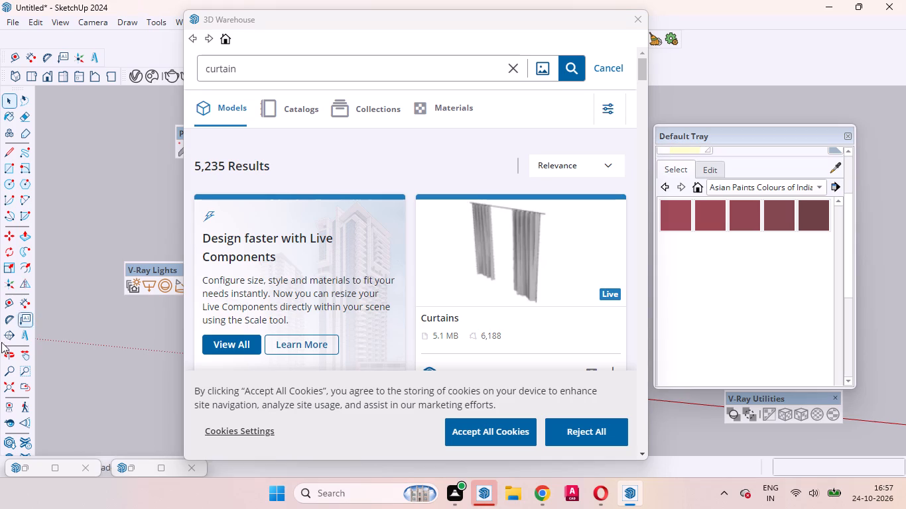
{"action": "left_click", "coordinate": [254, 67]}
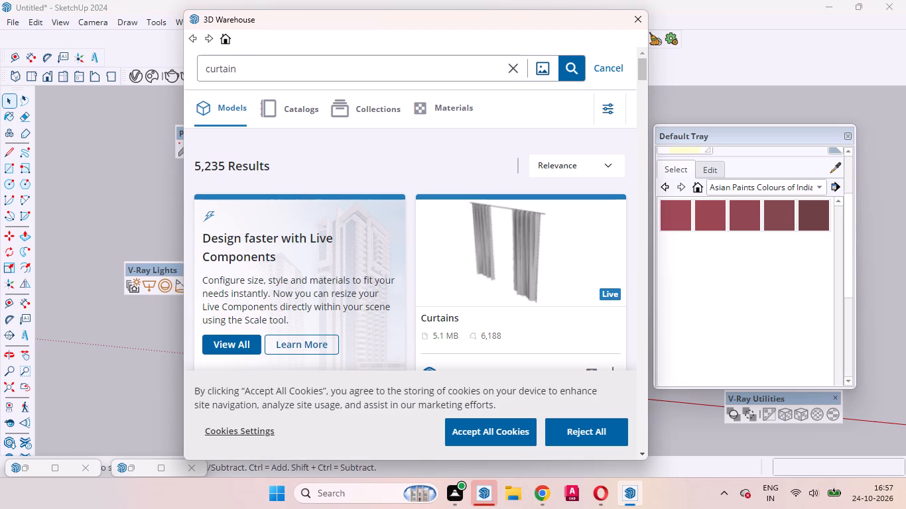
{"action": "key", "text": "BackSpace"}
{"action": "key", "text": "BackSpace"}
{"action": "key", "text": "BackSpace"}
{"action": "key", "text": "BackSpace"}
{"action": "key", "text": "BackSpace"}
{"action": "key", "text": "BackSpace"}
{"action": "key", "text": "BackSpace"}
{"action": "key", "text": "BackSpace"}
{"action": "key", "text": "BackSpace"}
{"action": "type", "text": "road"}
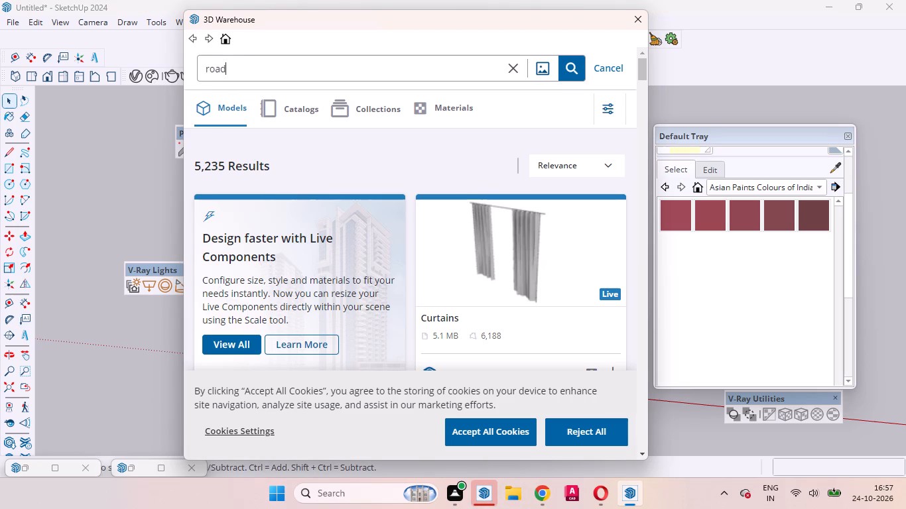
{"action": "key", "text": "Return"}
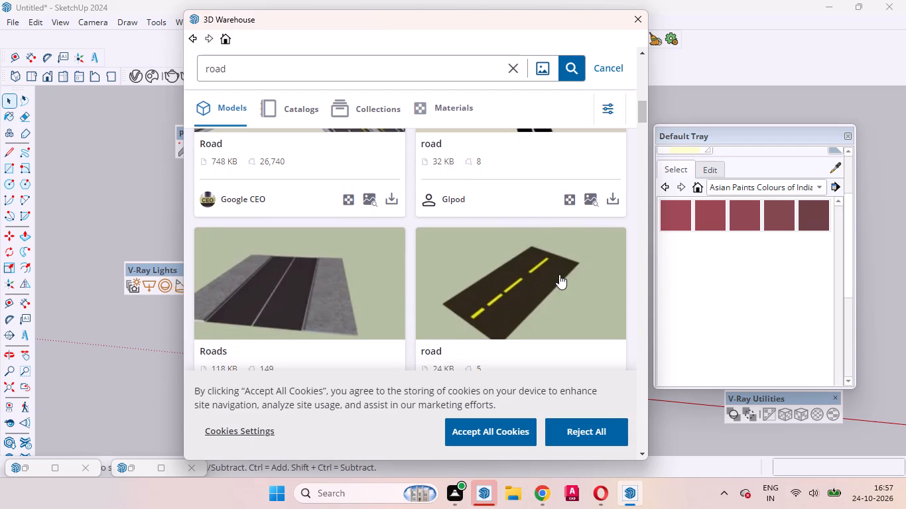
Load the 32 KB "road" model directly into the scene and place it beside the tower side of the house.
{"action": "left_click", "coordinate": [615, 189]}
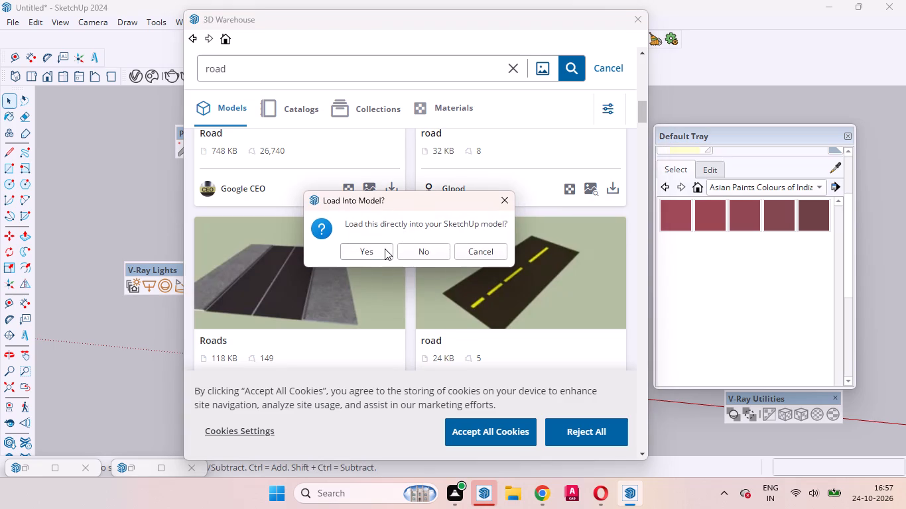
{"action": "left_click", "coordinate": [385, 249]}
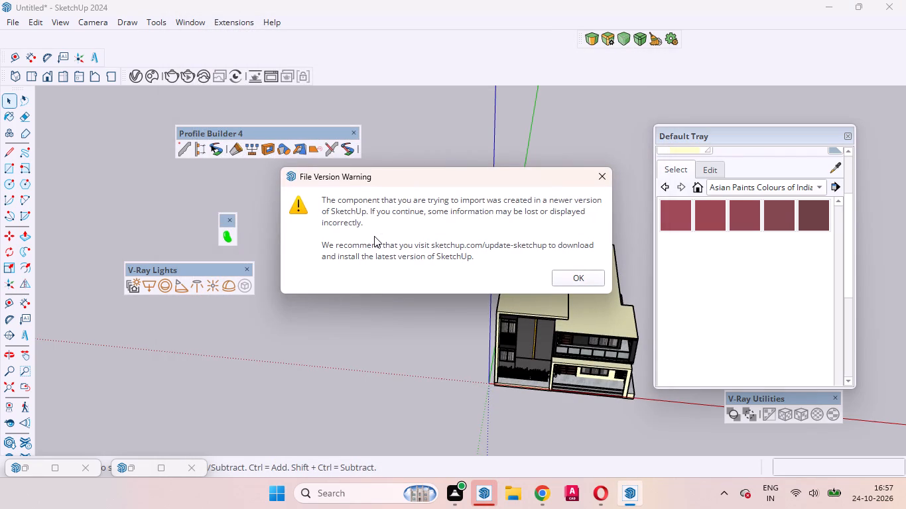
{"action": "left_click", "coordinate": [568, 283]}
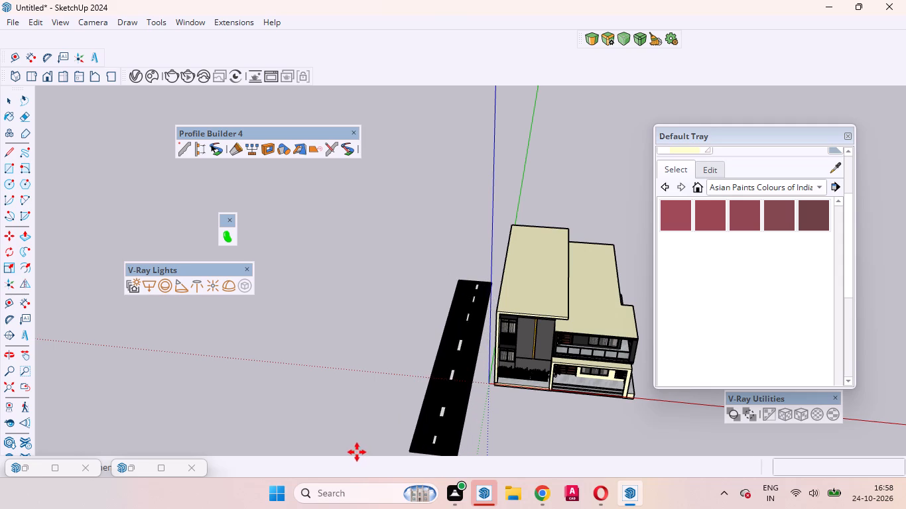
{"action": "left_click", "coordinate": [357, 416]}
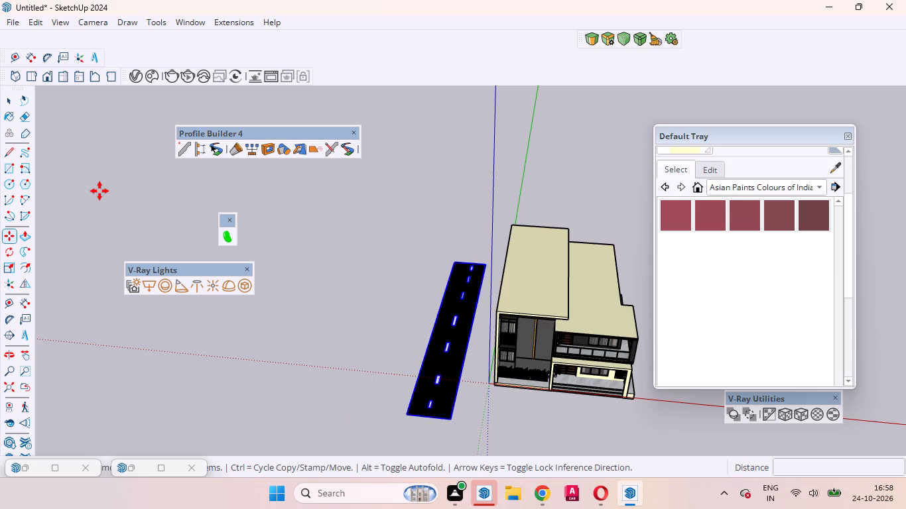
Rotate the placed road 90 degrees on the ground plane so it runs parallel to the house front.
{"action": "key", "text": "q"}
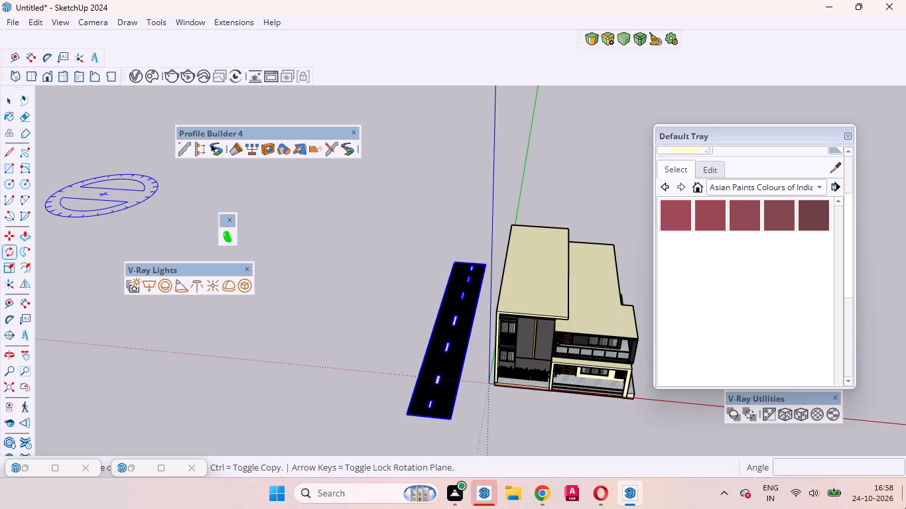
{"action": "scroll", "coordinate": [372, 337], "scroll_direction": "down", "scroll_amount": 9}
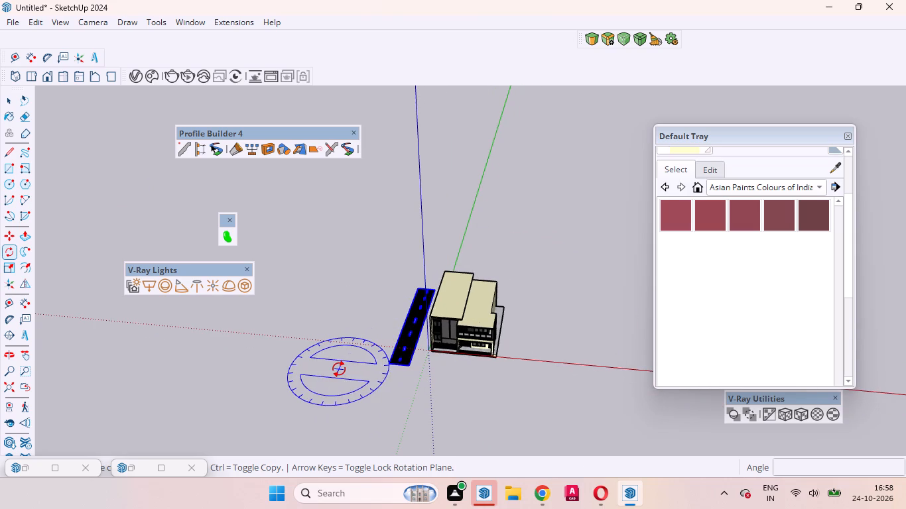
{"action": "left_click", "coordinate": [339, 369]}
{"action": "left_click", "coordinate": [402, 378]}
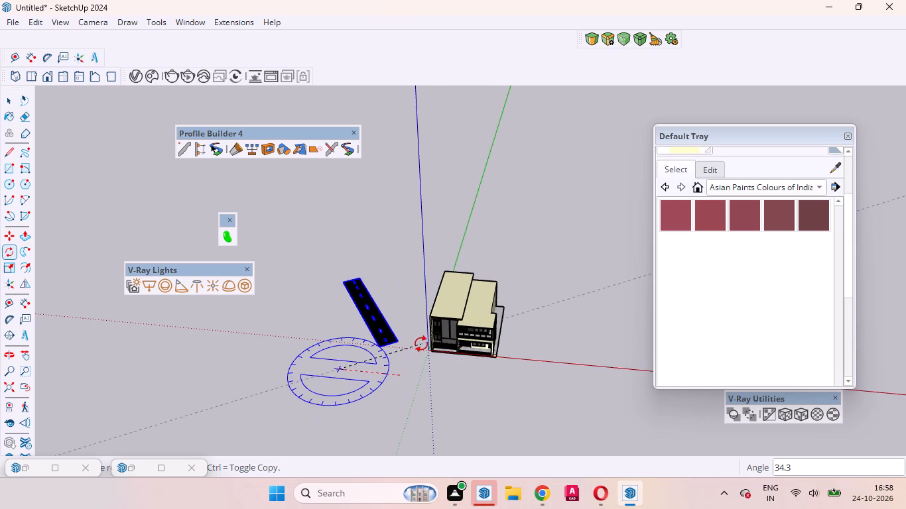
{"action": "type", "text": "90"}
{"action": "key", "text": "Return"}
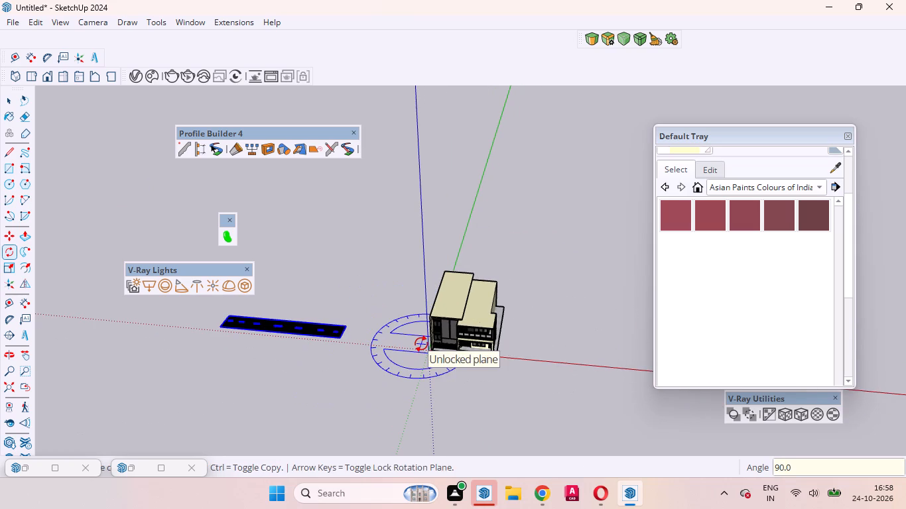
{"action": "key", "text": "space"}
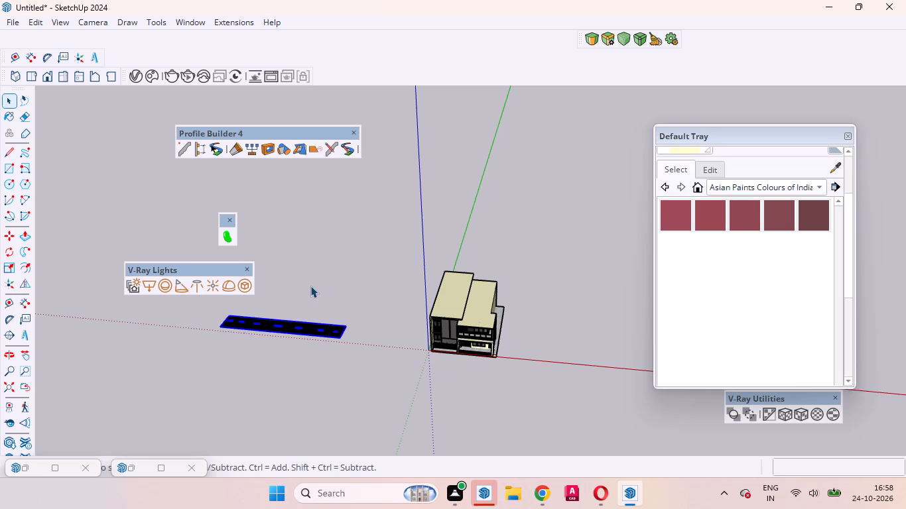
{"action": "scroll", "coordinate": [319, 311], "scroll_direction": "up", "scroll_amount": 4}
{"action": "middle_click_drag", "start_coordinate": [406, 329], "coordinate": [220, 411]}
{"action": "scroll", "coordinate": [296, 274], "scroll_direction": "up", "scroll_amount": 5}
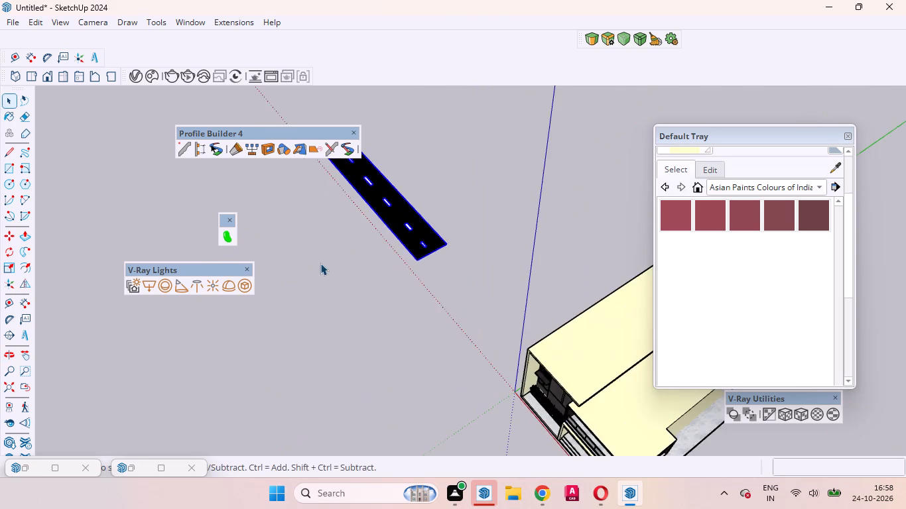
Move the entire house back about 20' 8" along the green axis, clearing space in front of it.
{"action": "scroll", "coordinate": [325, 262], "scroll_direction": "down", "scroll_amount": 10}
{"action": "middle_click_drag", "start_coordinate": [460, 304], "coordinate": [587, 192]}
{"action": "scroll", "coordinate": [456, 331], "scroll_direction": "up", "scroll_amount": 3}
{"action": "scroll", "coordinate": [485, 302], "scroll_direction": "down", "scroll_amount": 3}
{"action": "scroll", "coordinate": [484, 310], "scroll_direction": "up", "scroll_amount": 2}
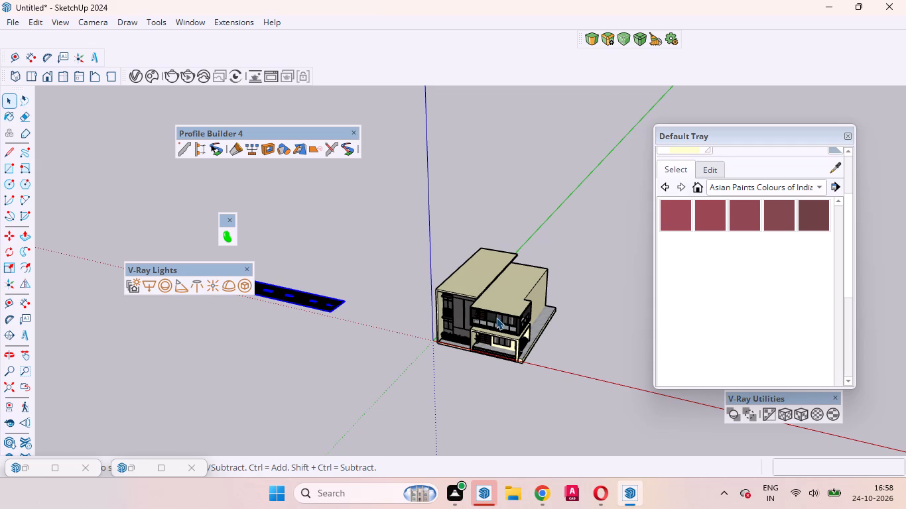
{"action": "left_click_drag", "start_coordinate": [552, 382], "coordinate": [424, 226]}
{"action": "left_click_drag", "start_coordinate": [424, 226], "coordinate": [423, 208]}
{"action": "scroll", "coordinate": [537, 328], "scroll_direction": "up", "scroll_amount": 4}
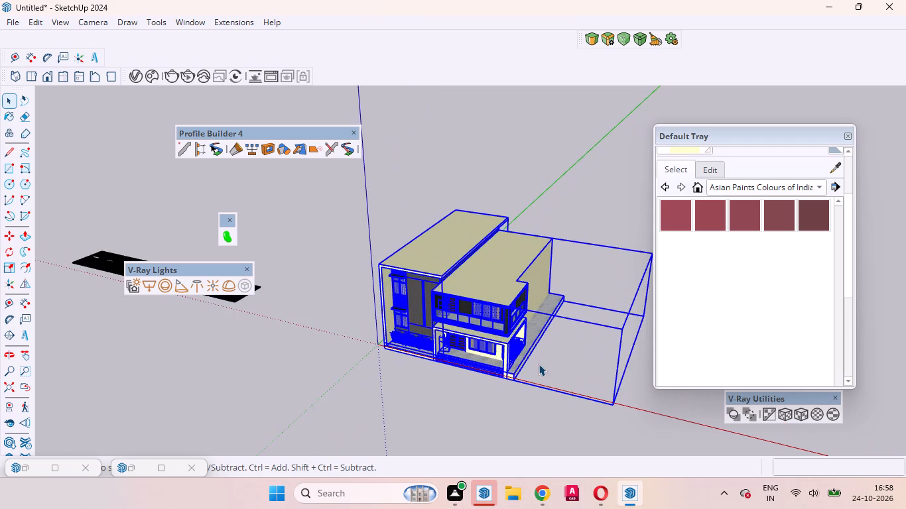
{"action": "middle_click_drag", "start_coordinate": [499, 365], "coordinate": [354, 392]}
{"action": "scroll", "coordinate": [399, 388], "scroll_direction": "up", "scroll_amount": 2}
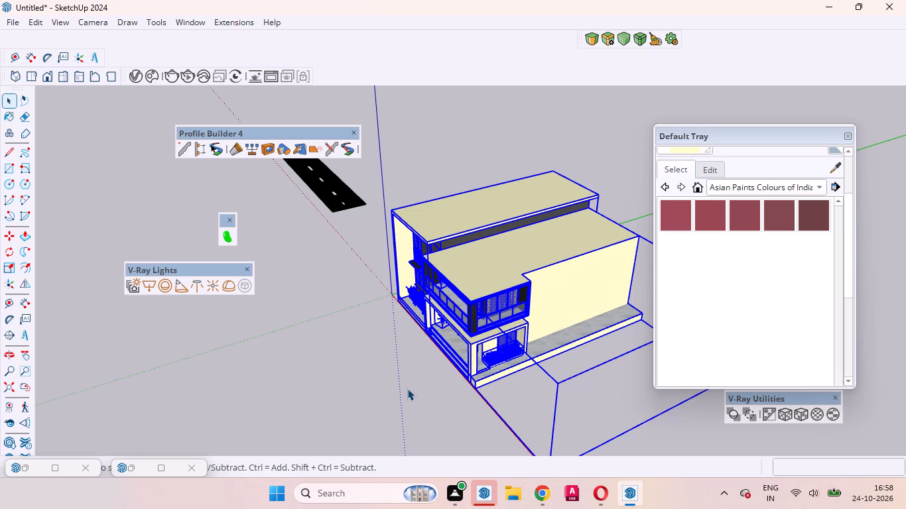
{"action": "key", "text": "m"}
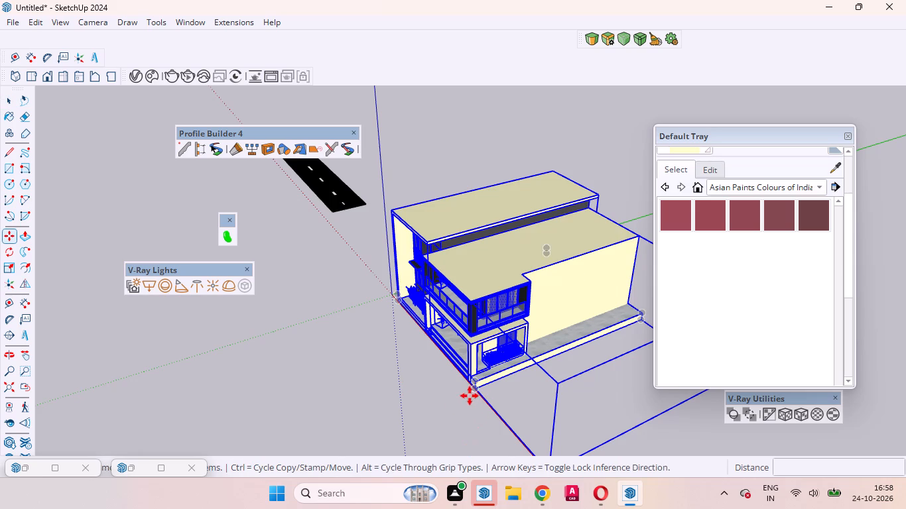
{"action": "scroll", "coordinate": [444, 355], "scroll_direction": "down", "scroll_amount": 9}
{"action": "middle_click_drag", "start_coordinate": [485, 420], "coordinate": [442, 422]}
{"action": "scroll", "coordinate": [450, 406], "scroll_direction": "up", "scroll_amount": 5}
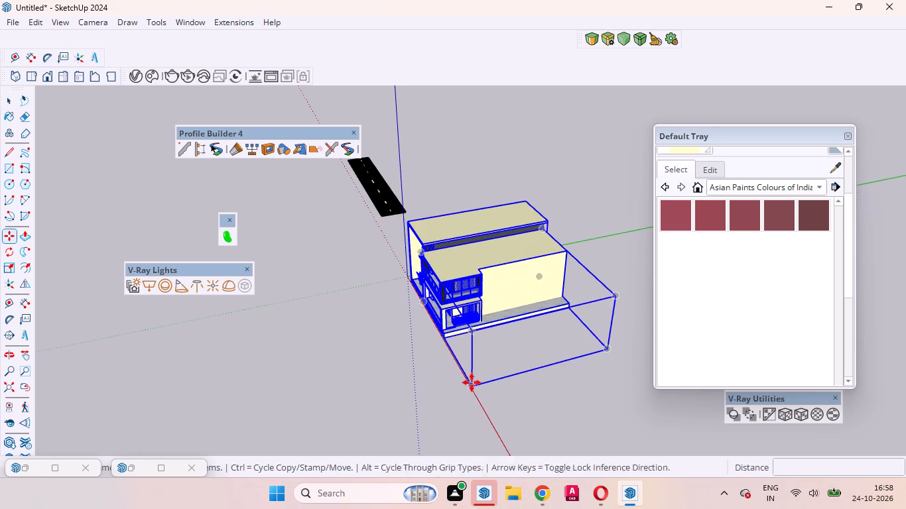
{"action": "left_click", "coordinate": [470, 386]}
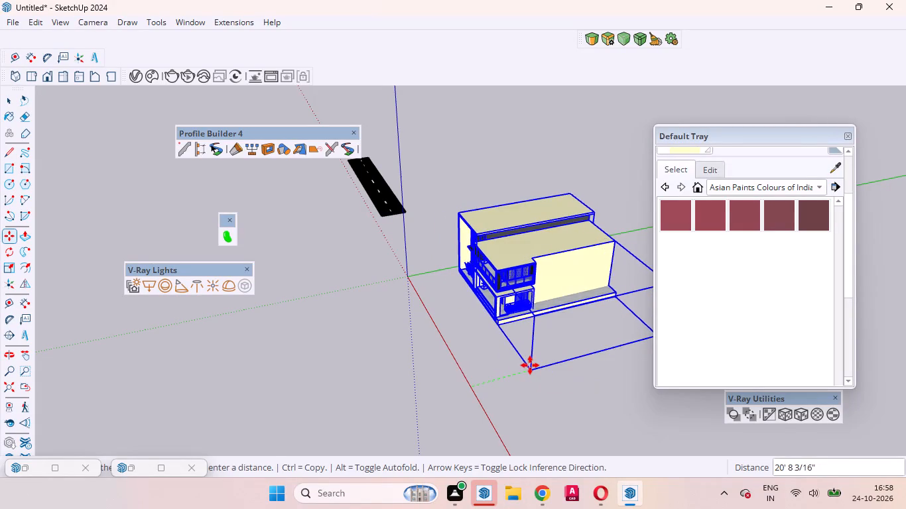
{"action": "left_click", "coordinate": [530, 365]}
{"action": "middle_click_drag", "start_coordinate": [452, 359], "coordinate": [654, 358]}
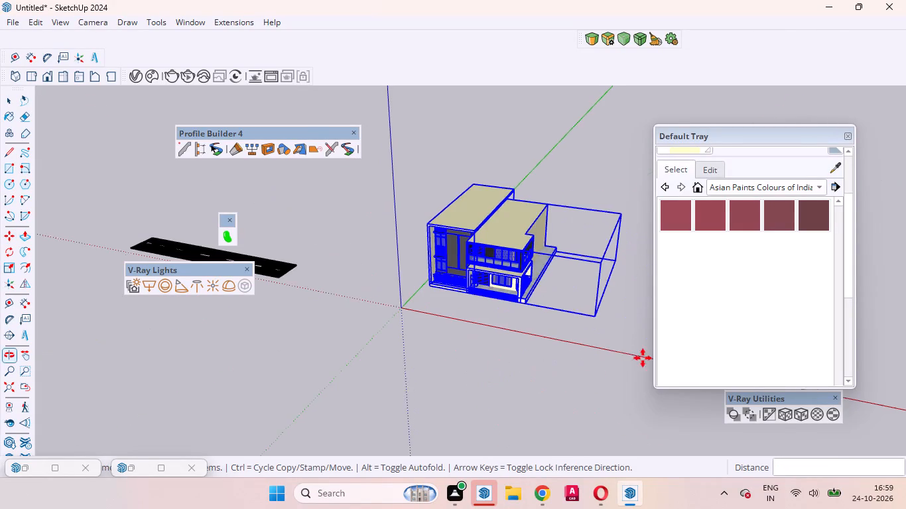
{"action": "key", "text": "space"}
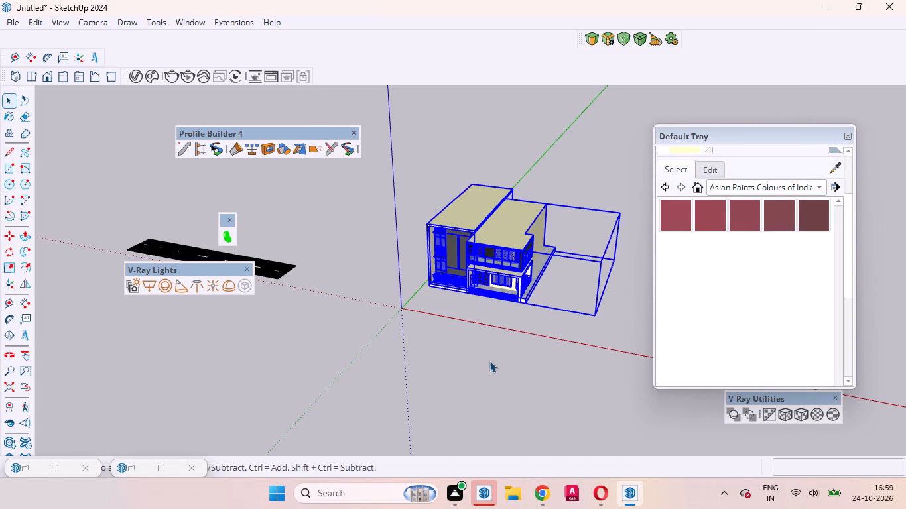
Move the road about 141' from beside the house into the cleared space in front, placing its end on the green axis.
{"action": "scroll", "coordinate": [421, 320], "scroll_direction": "down", "scroll_amount": 3}
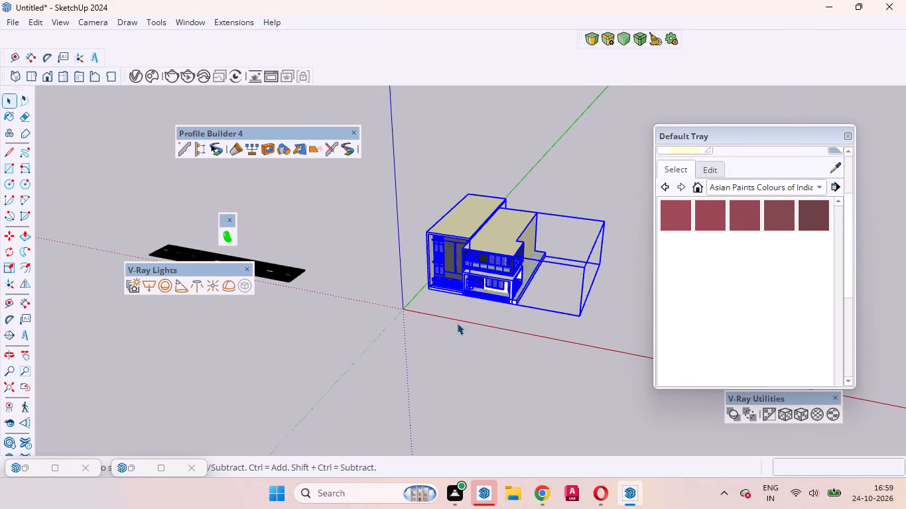
{"action": "scroll", "coordinate": [457, 323], "scroll_direction": "down", "scroll_amount": 8}
{"action": "scroll", "coordinate": [383, 308], "scroll_direction": "up", "scroll_amount": 13}
{"action": "middle_click_drag", "start_coordinate": [401, 296], "coordinate": [448, 381]}
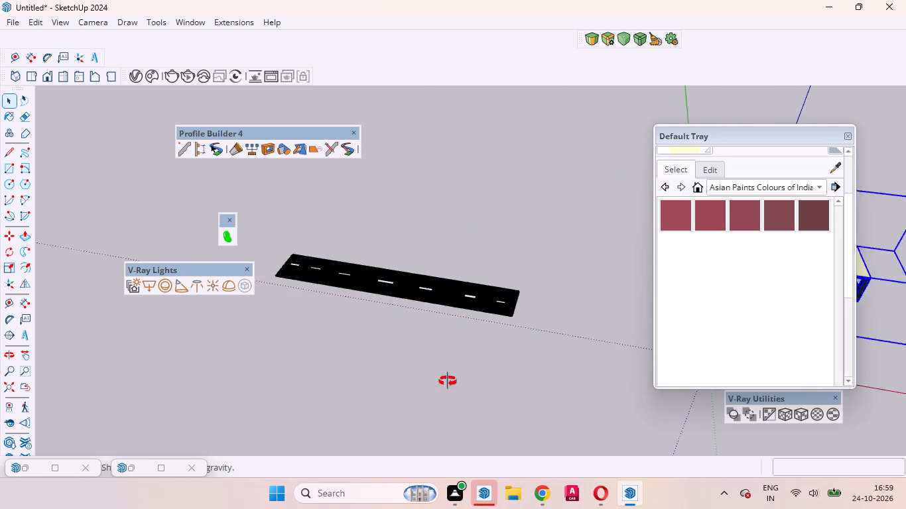
{"action": "middle_click_drag", "start_coordinate": [448, 381], "coordinate": [454, 392]}
{"action": "left_click", "coordinate": [371, 269]}
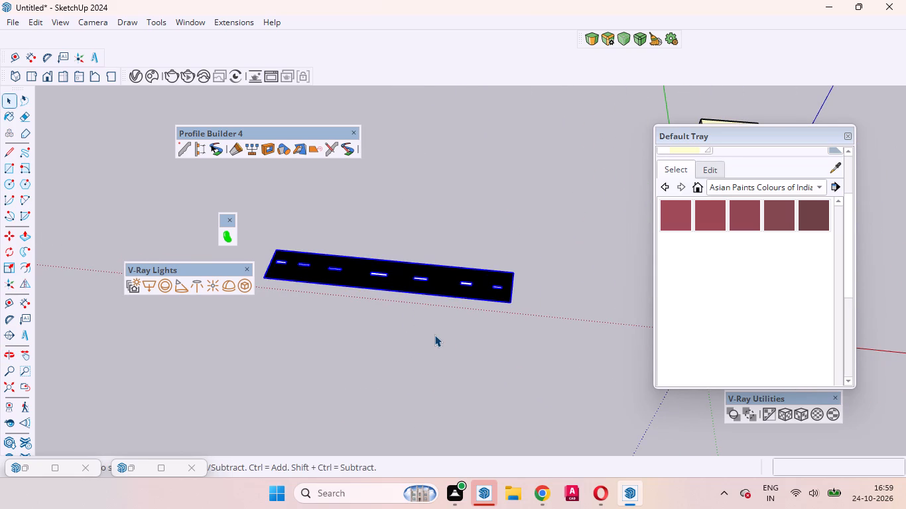
{"action": "key", "text": "space"}
{"action": "key", "text": "m"}
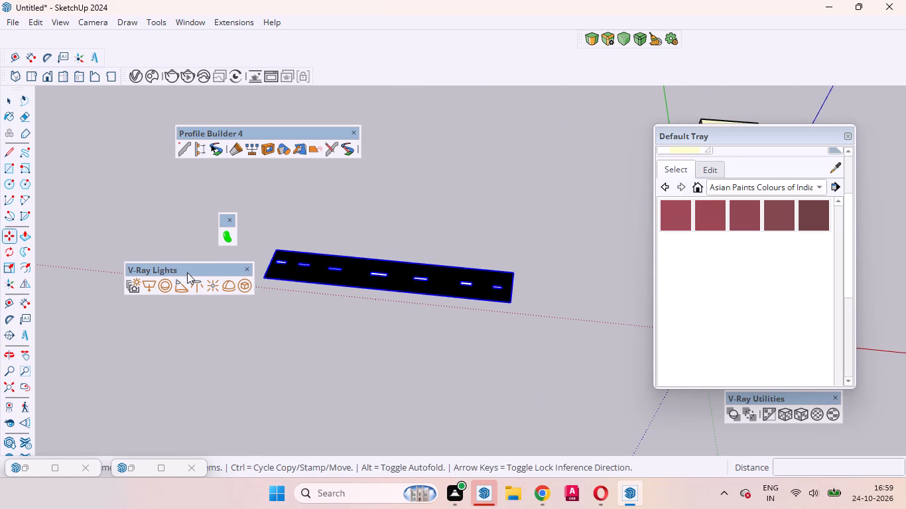
{"action": "scroll", "coordinate": [489, 337], "scroll_direction": "down", "scroll_amount": 5}
{"action": "middle_click_drag", "start_coordinate": [409, 335], "coordinate": [693, 338]}
{"action": "scroll", "coordinate": [468, 394], "scroll_direction": "up", "scroll_amount": 5}
{"action": "middle_click_drag", "start_coordinate": [401, 424], "coordinate": [579, 388]}
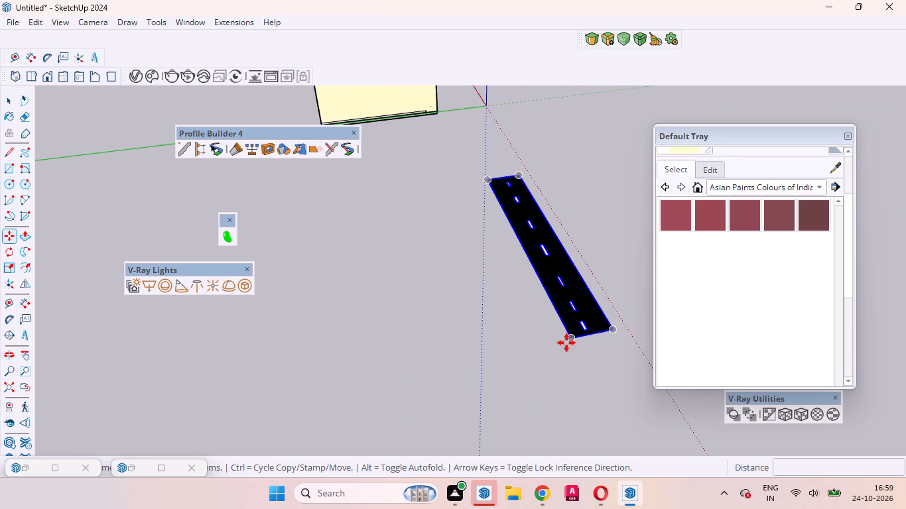
{"action": "left_click", "coordinate": [568, 340]}
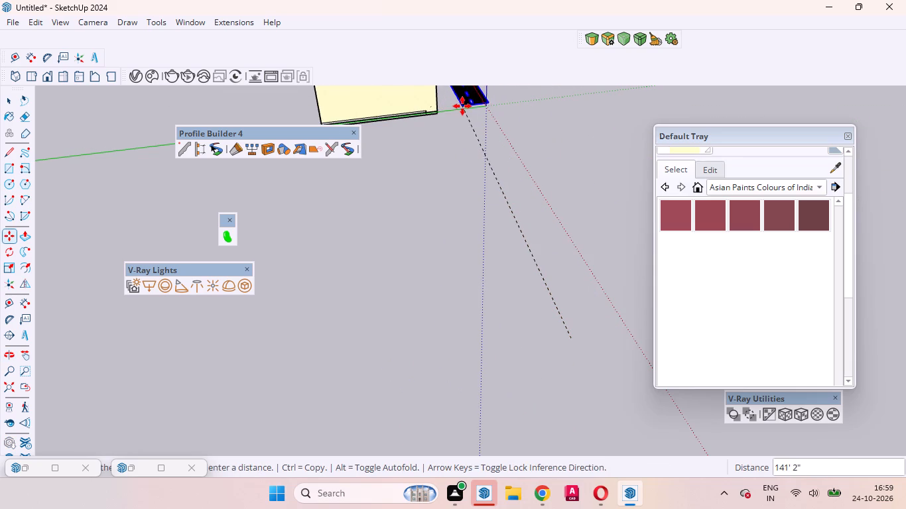
{"action": "left_click", "coordinate": [460, 109]}
Move the road about 4' 7" by its outer end corner so that the corner meets the axes origin.
{"action": "scroll", "coordinate": [468, 104], "scroll_direction": "up", "scroll_amount": 11}
{"action": "middle_click_drag", "start_coordinate": [497, 144], "coordinate": [160, 96]}
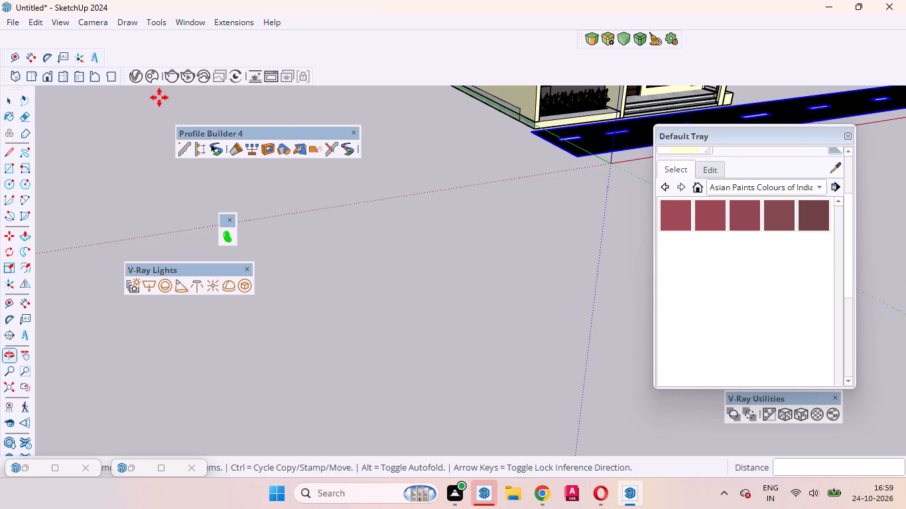
{"action": "scroll", "coordinate": [272, 131], "scroll_direction": "down", "scroll_amount": 5}
{"action": "scroll", "coordinate": [359, 253], "scroll_direction": "down", "scroll_amount": 5}
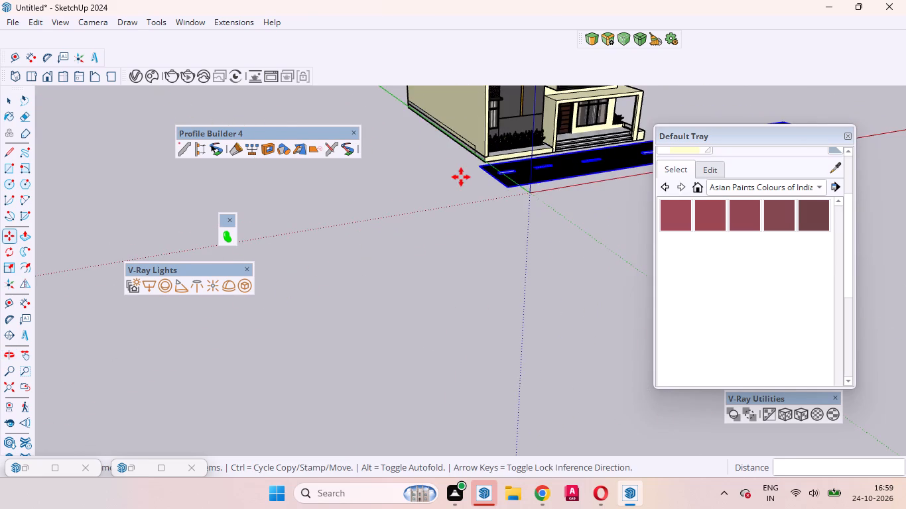
{"action": "middle_click_drag", "start_coordinate": [462, 180], "coordinate": [273, 208]}
{"action": "scroll", "coordinate": [448, 199], "scroll_direction": "up", "scroll_amount": 9}
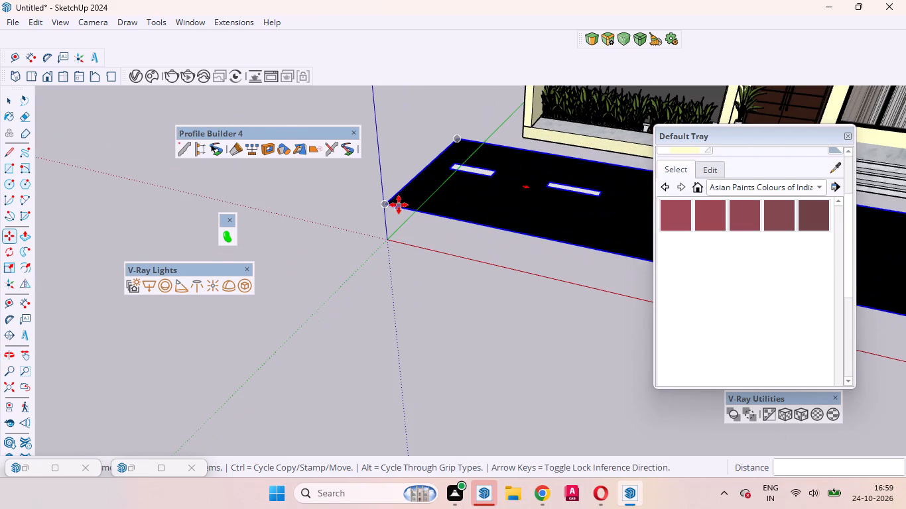
{"action": "left_click", "coordinate": [383, 205]}
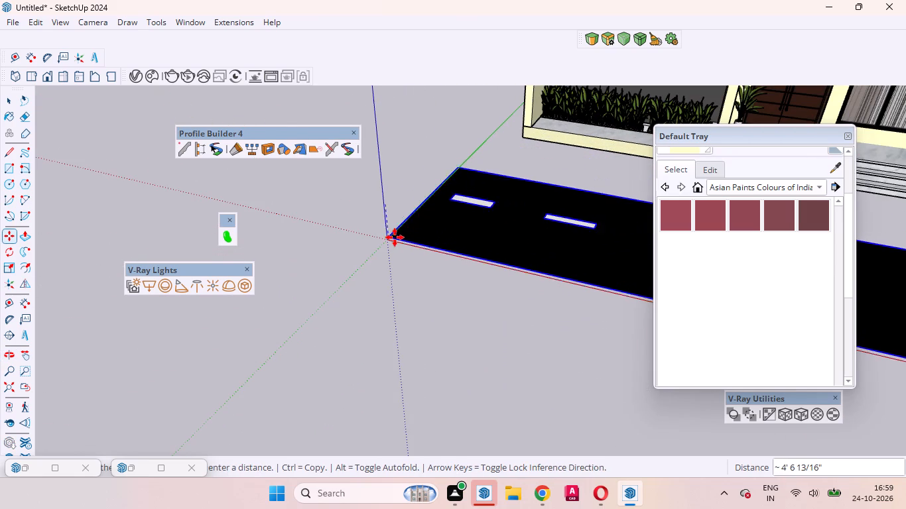
{"action": "left_click", "coordinate": [391, 239]}
Scale the road's width by about 1.68 toward the house so its inner edge reaches the house front, and deselect it.
{"action": "scroll", "coordinate": [405, 209], "scroll_direction": "down", "scroll_amount": 17}
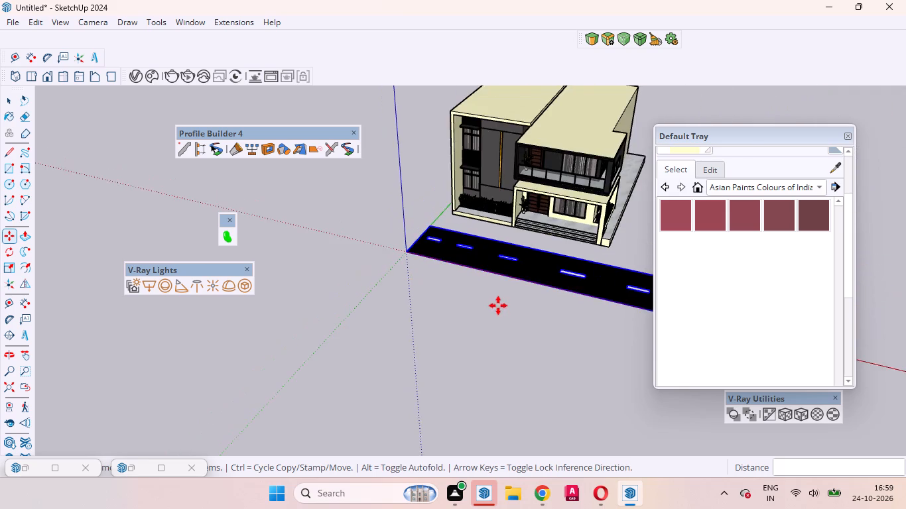
{"action": "scroll", "coordinate": [501, 313], "scroll_direction": "down", "scroll_amount": 5}
{"action": "scroll", "coordinate": [419, 374], "scroll_direction": "down", "scroll_amount": 4}
{"action": "middle_click_drag", "start_coordinate": [442, 376], "coordinate": [421, 388]}
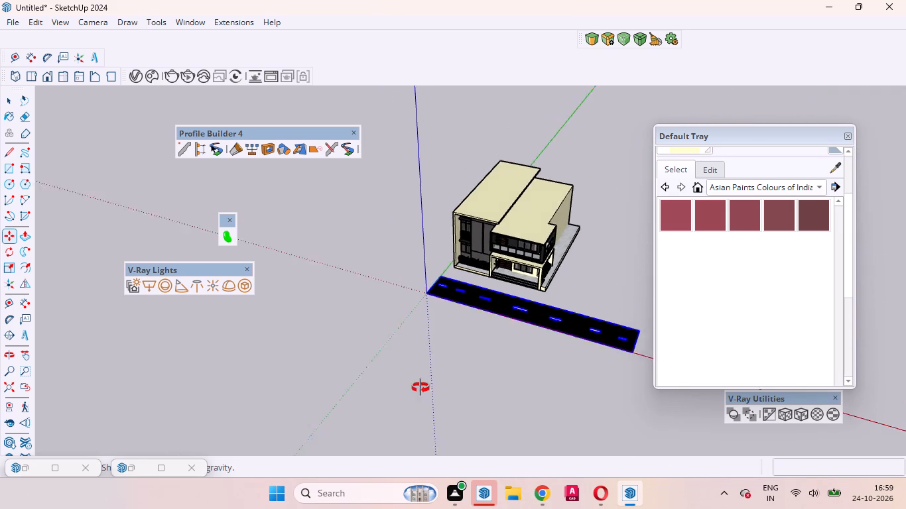
{"action": "middle_click_drag", "start_coordinate": [421, 388], "coordinate": [190, 437]}
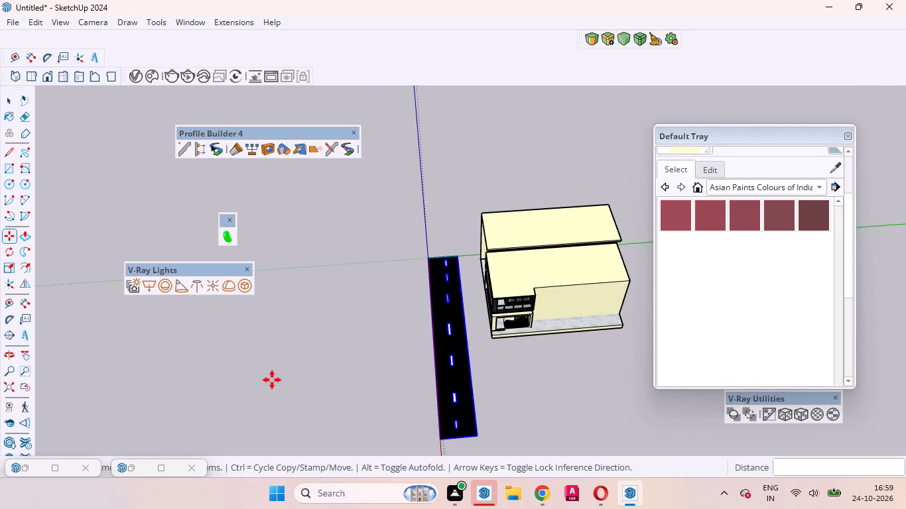
{"action": "key", "text": "s"}
{"action": "scroll", "coordinate": [409, 335], "scroll_direction": "up", "scroll_amount": 8}
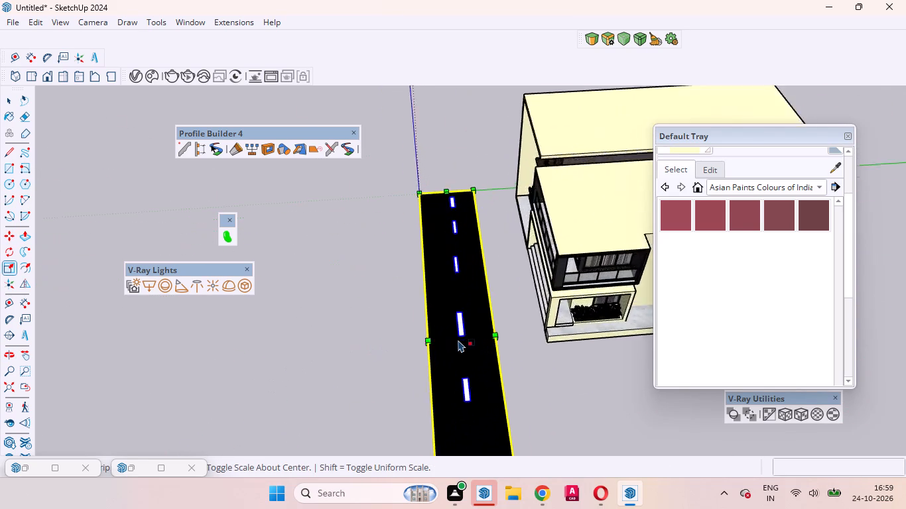
{"action": "scroll", "coordinate": [458, 340], "scroll_direction": "up", "scroll_amount": 2}
{"action": "middle_click_drag", "start_coordinate": [522, 349], "coordinate": [359, 262]}
{"action": "scroll", "coordinate": [406, 310], "scroll_direction": "up", "scroll_amount": 11}
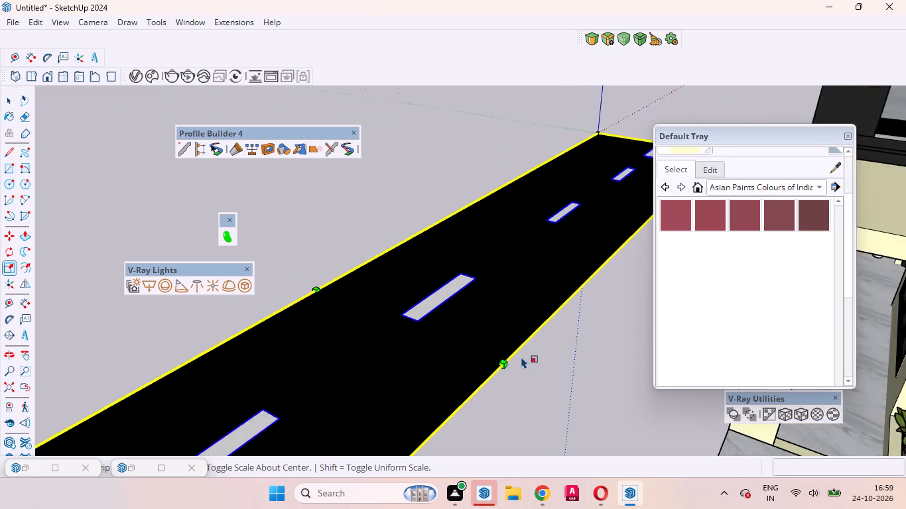
{"action": "scroll", "coordinate": [521, 357], "scroll_direction": "up", "scroll_amount": 2}
{"action": "left_click", "coordinate": [491, 367]}
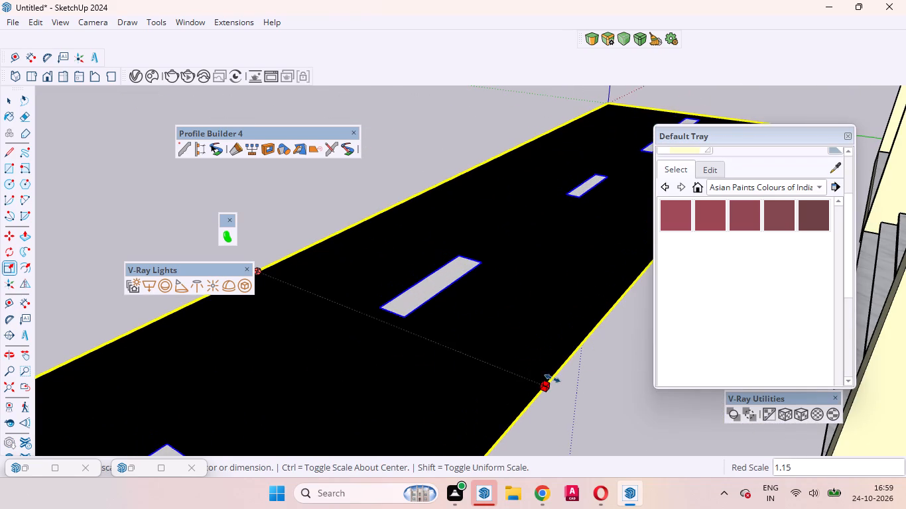
{"action": "scroll", "coordinate": [552, 378], "scroll_direction": "down", "scroll_amount": 14}
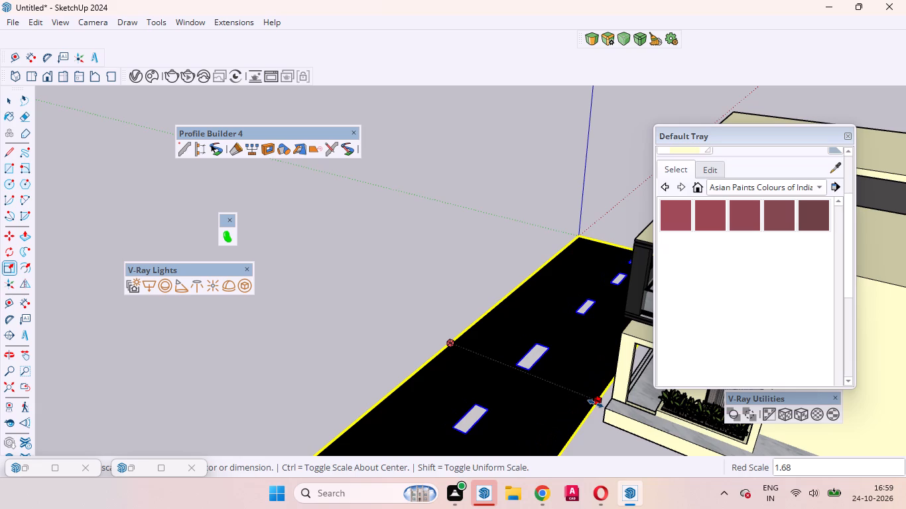
{"action": "left_click", "coordinate": [596, 404]}
{"action": "middle_click_drag", "start_coordinate": [575, 414], "coordinate": [861, 441]}
{"action": "scroll", "coordinate": [491, 353], "scroll_direction": "down", "scroll_amount": 10}
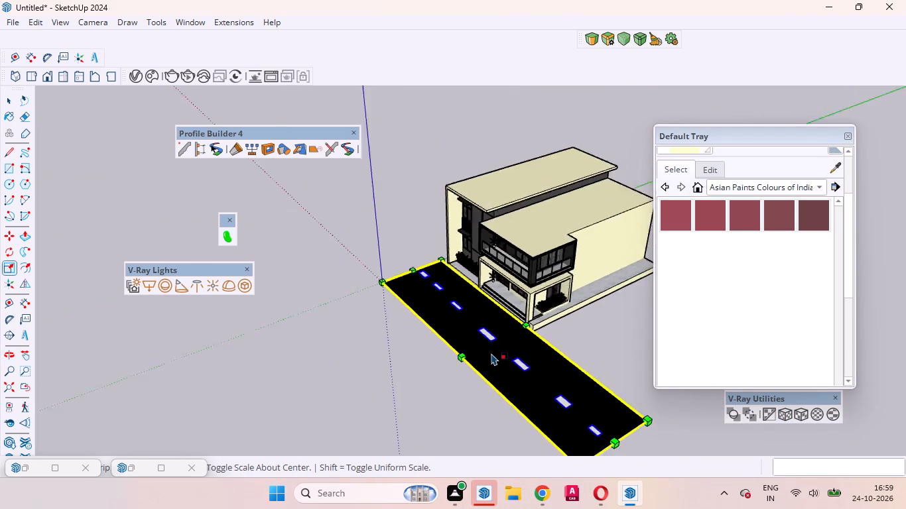
{"action": "scroll", "coordinate": [491, 353], "scroll_direction": "down", "scroll_amount": 1}
{"action": "middle_click_drag", "start_coordinate": [451, 390], "coordinate": [615, 400]}
{"action": "key", "text": "space"}
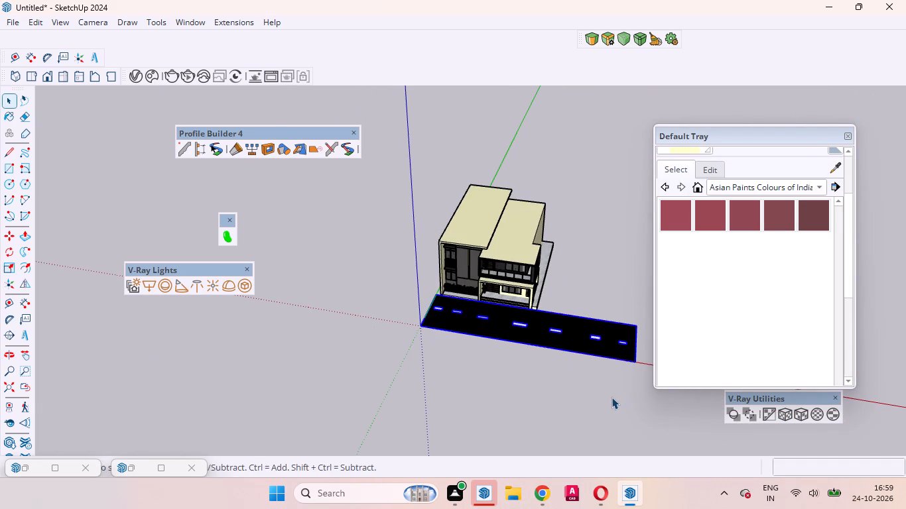
{"action": "left_click", "coordinate": [602, 394]}
Hide the road component in front of the house.
{"action": "scroll", "coordinate": [517, 306], "scroll_direction": "up", "scroll_amount": 5}
{"action": "middle_click_drag", "start_coordinate": [471, 345], "coordinate": [536, 294]}
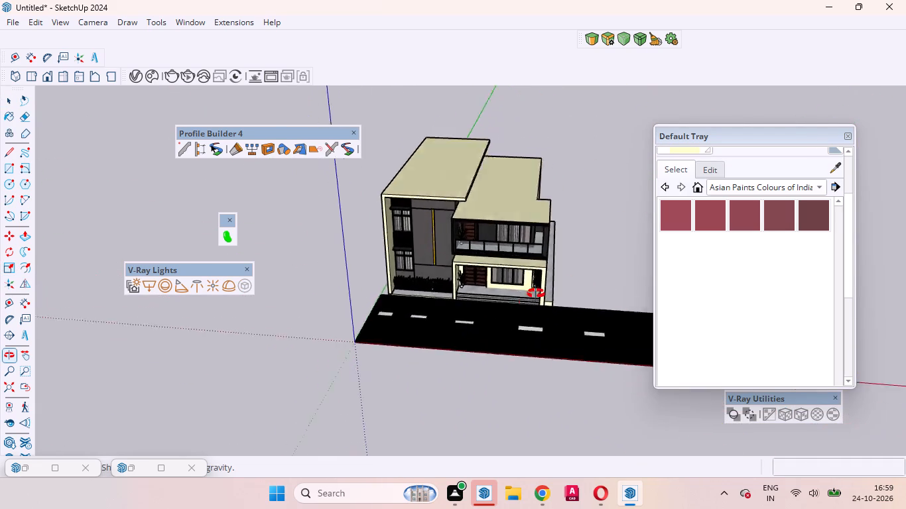
{"action": "middle_click_drag", "start_coordinate": [536, 294], "coordinate": [741, 285]}
{"action": "scroll", "coordinate": [398, 360], "scroll_direction": "up", "scroll_amount": 15}
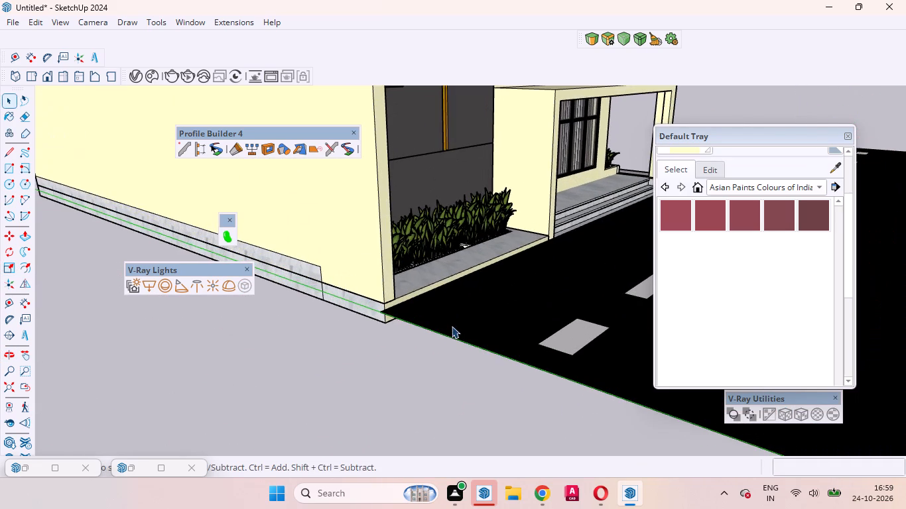
{"action": "left_click", "coordinate": [452, 321]}
{"action": "scroll", "coordinate": [395, 333], "scroll_direction": "up", "scroll_amount": 5}
{"action": "middle_click_drag", "start_coordinate": [349, 310], "coordinate": [409, 273]}
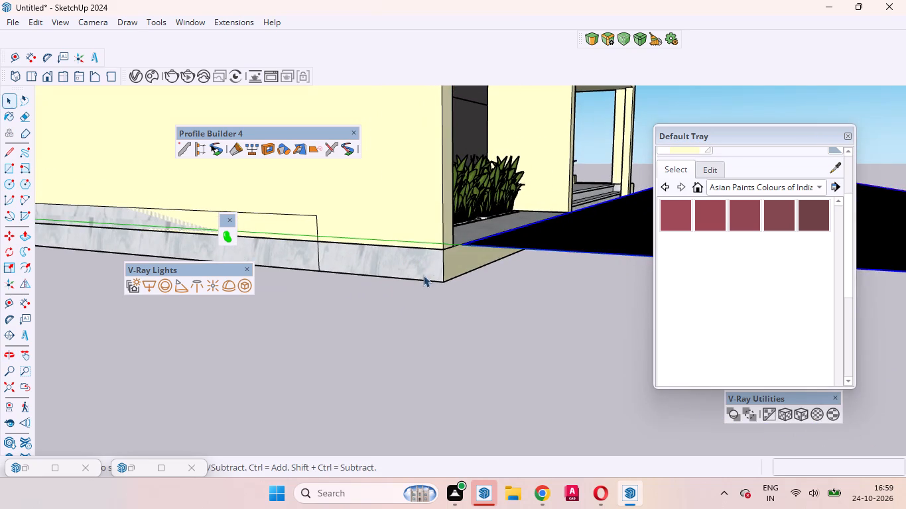
{"action": "scroll", "coordinate": [432, 318], "scroll_direction": "down", "scroll_amount": 11}
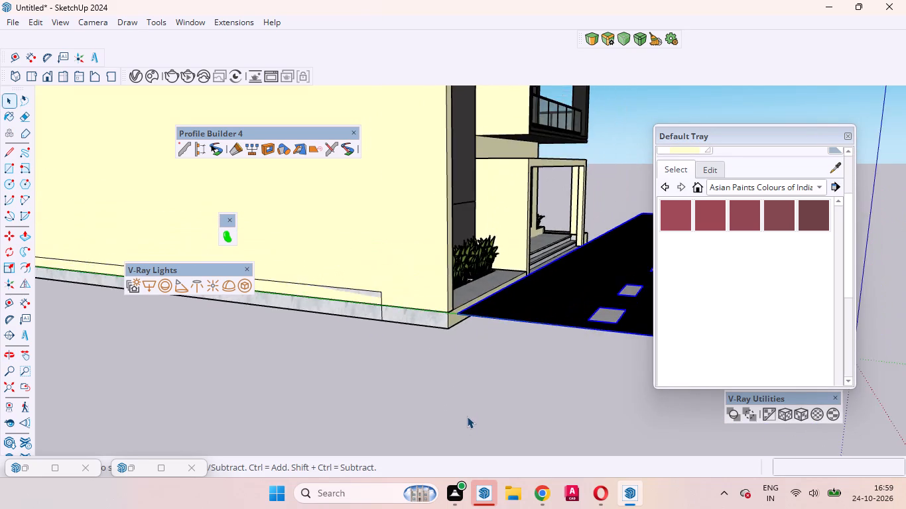
{"action": "scroll", "coordinate": [467, 416], "scroll_direction": "down", "scroll_amount": 6}
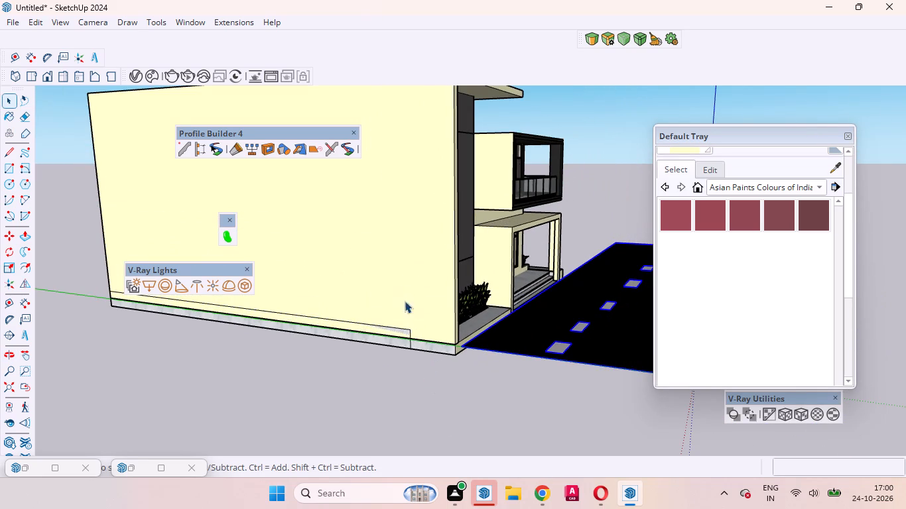
{"action": "scroll", "coordinate": [495, 315], "scroll_direction": "down", "scroll_amount": 3}
{"action": "middle_click_drag", "start_coordinate": [554, 326], "coordinate": [669, 352]}
{"action": "scroll", "coordinate": [493, 365], "scroll_direction": "down", "scroll_amount": 5}
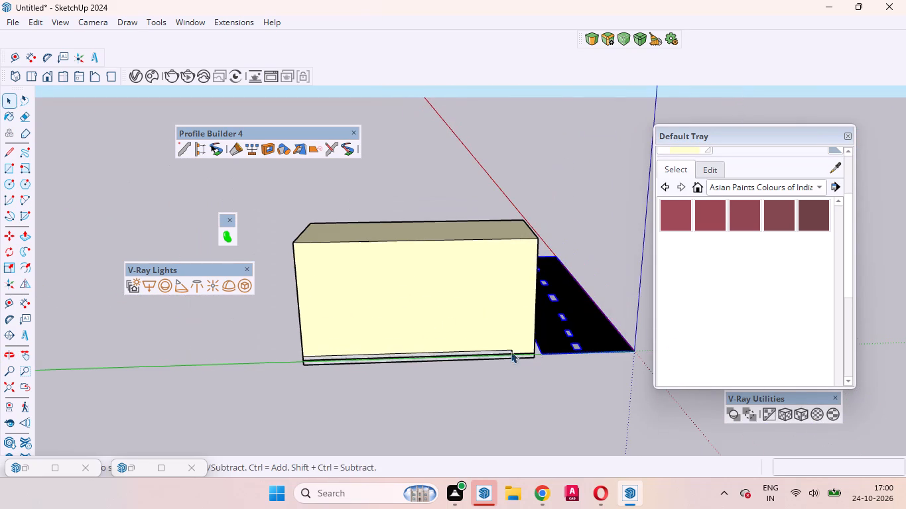
{"action": "right_click", "coordinate": [584, 336]}
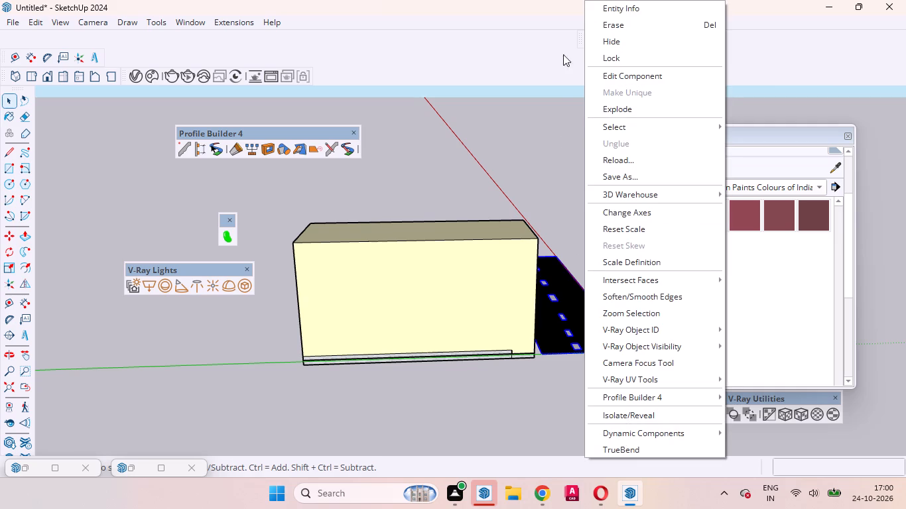
{"action": "left_click", "coordinate": [602, 34]}
Move the entire house up about 11" along the blue axis, bringing its front base corner to the green axis.
{"action": "left_click_drag", "start_coordinate": [545, 390], "coordinate": [350, 337]}
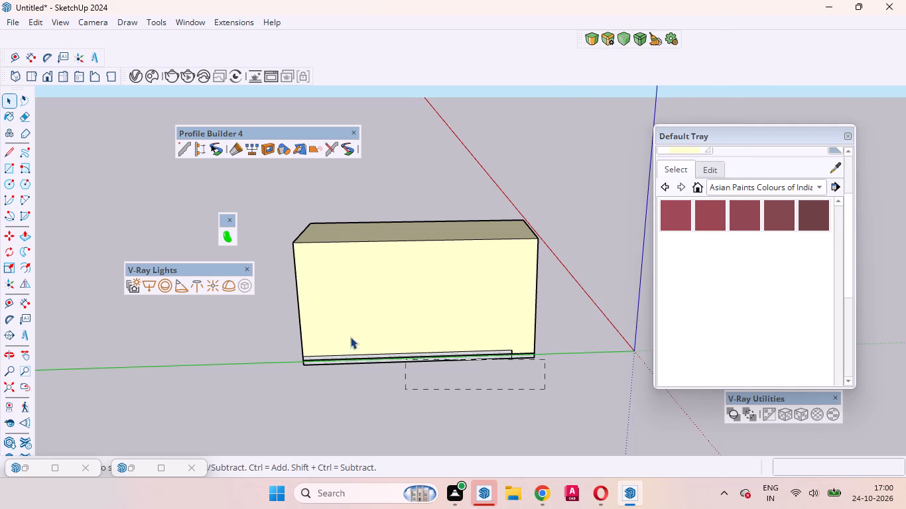
{"action": "left_click_drag", "start_coordinate": [350, 337], "coordinate": [280, 160]}
{"action": "scroll", "coordinate": [629, 328], "scroll_direction": "up", "scroll_amount": 2}
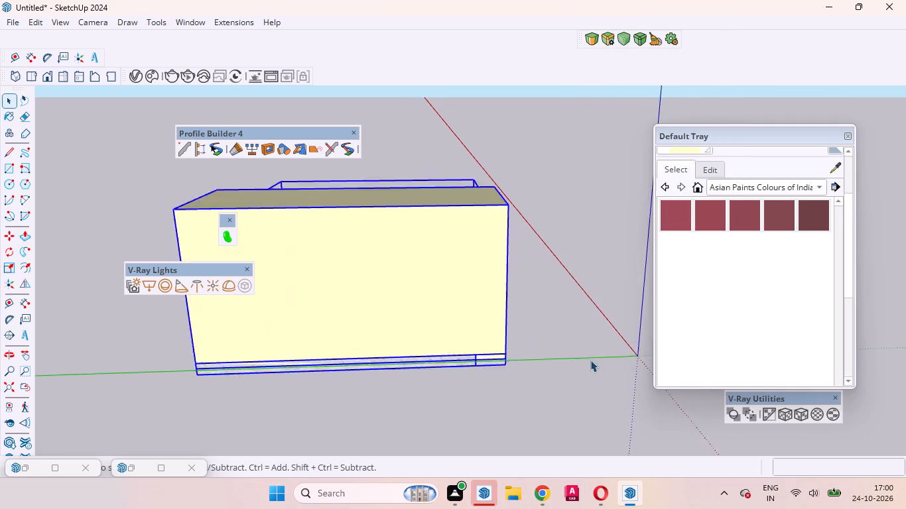
{"action": "scroll", "coordinate": [590, 360], "scroll_direction": "up", "scroll_amount": 12}
{"action": "key", "text": "m"}
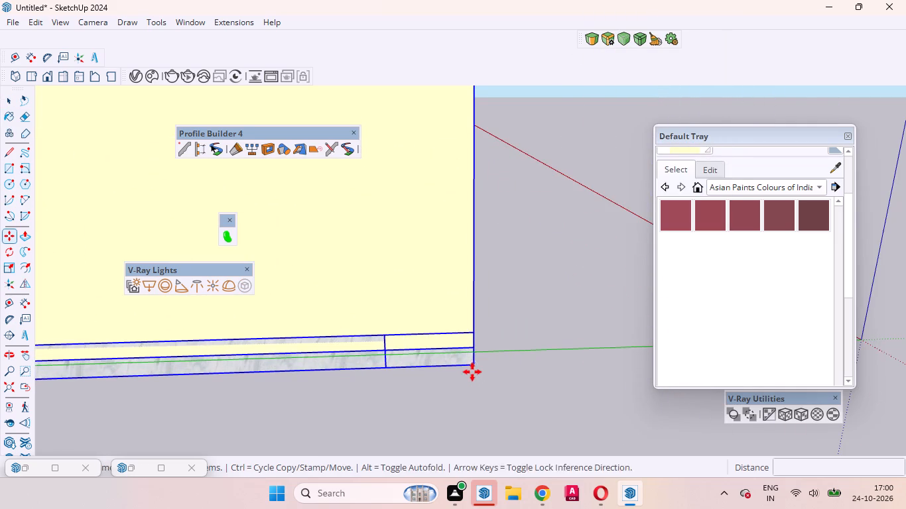
{"action": "left_click", "coordinate": [472, 368]}
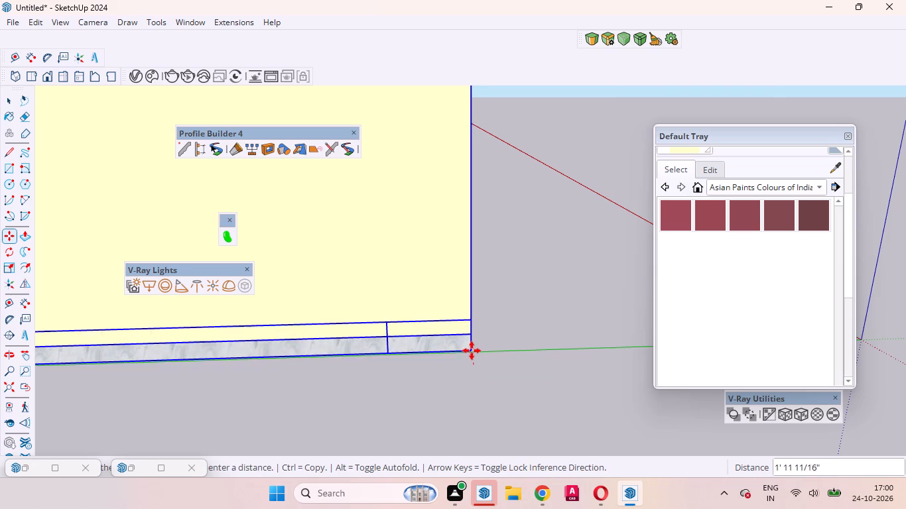
{"action": "key", "text": "Up"}
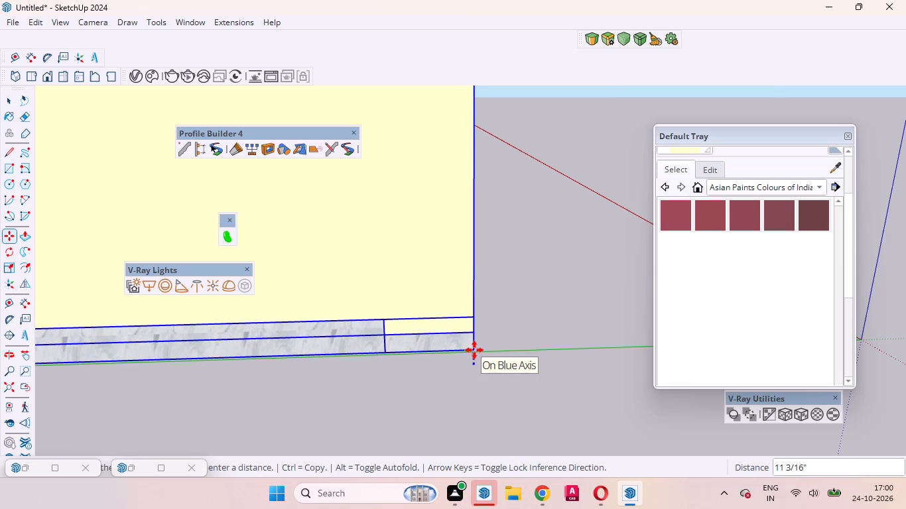
{"action": "left_click", "coordinate": [474, 351]}
{"action": "key", "text": "space"}
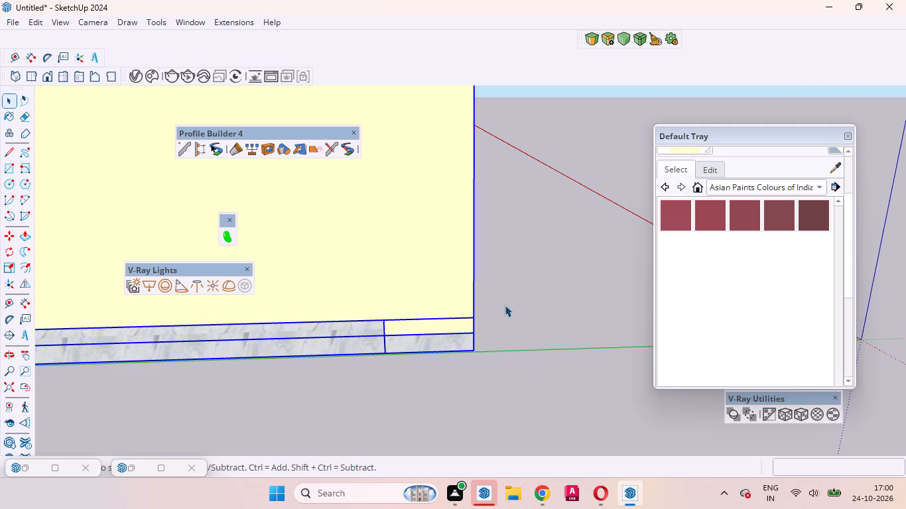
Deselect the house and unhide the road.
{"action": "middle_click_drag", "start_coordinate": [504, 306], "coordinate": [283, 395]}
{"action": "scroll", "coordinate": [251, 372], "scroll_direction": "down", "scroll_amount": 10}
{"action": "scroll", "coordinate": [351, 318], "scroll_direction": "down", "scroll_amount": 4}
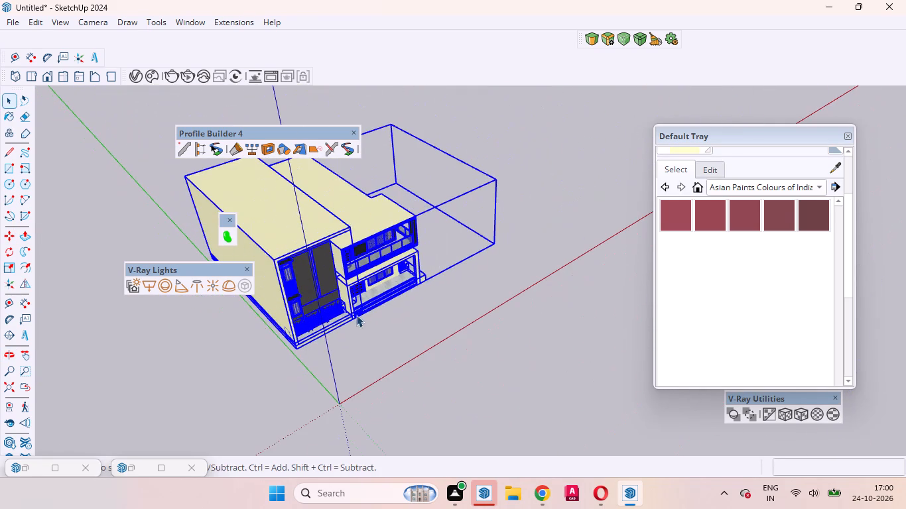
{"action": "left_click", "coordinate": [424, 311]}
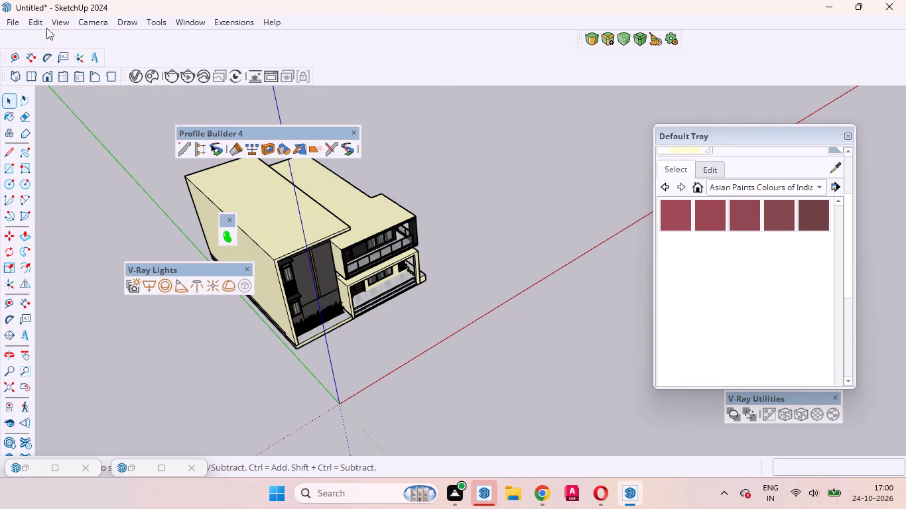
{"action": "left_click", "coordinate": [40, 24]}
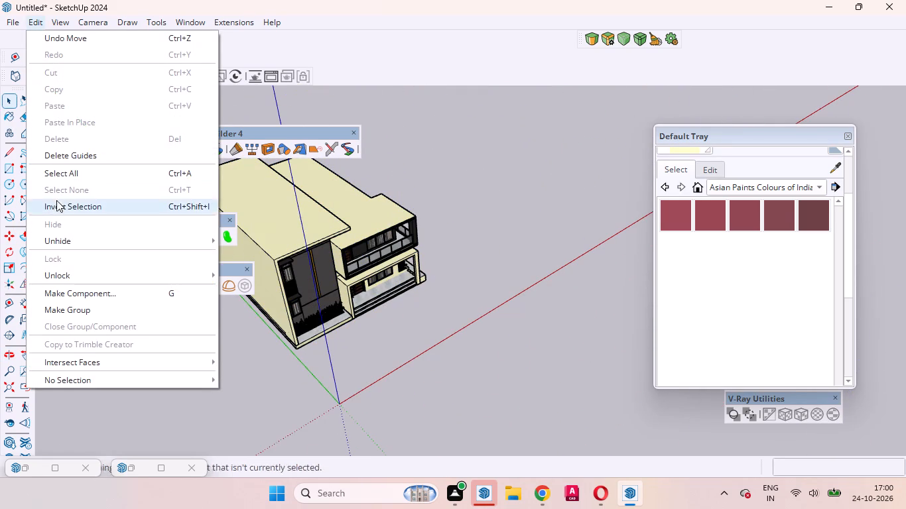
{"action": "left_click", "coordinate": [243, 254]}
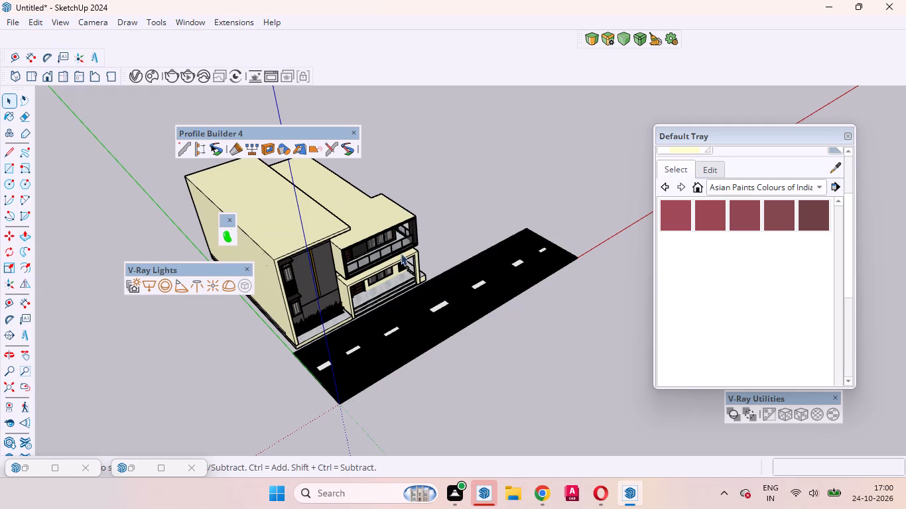
Examine from several angles how the base of the raised house meets the road and the ground axes.
{"action": "middle_click_drag", "start_coordinate": [503, 237], "coordinate": [242, 266]}
{"action": "scroll", "coordinate": [242, 266], "scroll_direction": "down", "scroll_amount": 5}
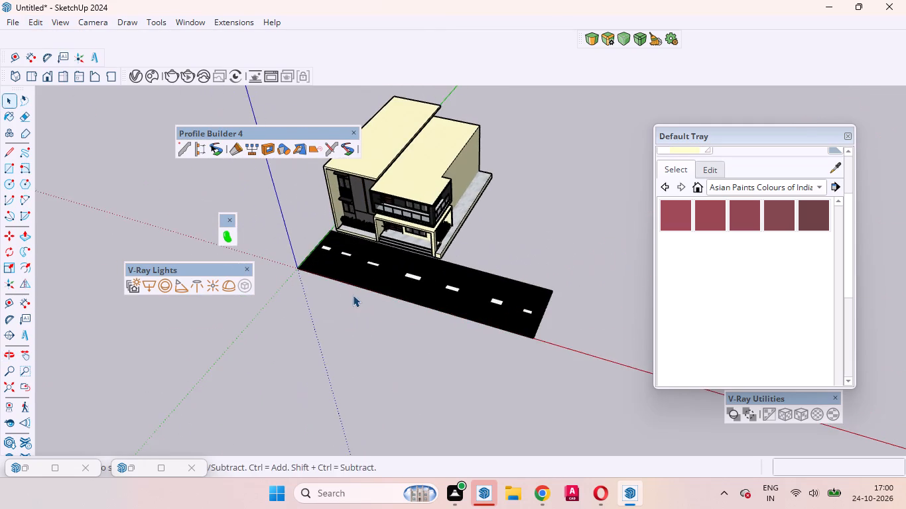
{"action": "middle_click_drag", "start_coordinate": [356, 298], "coordinate": [487, 245]}
{"action": "scroll", "coordinate": [638, 280], "scroll_direction": "up", "scroll_amount": 3}
{"action": "scroll", "coordinate": [392, 384], "scroll_direction": "down", "scroll_amount": 5}
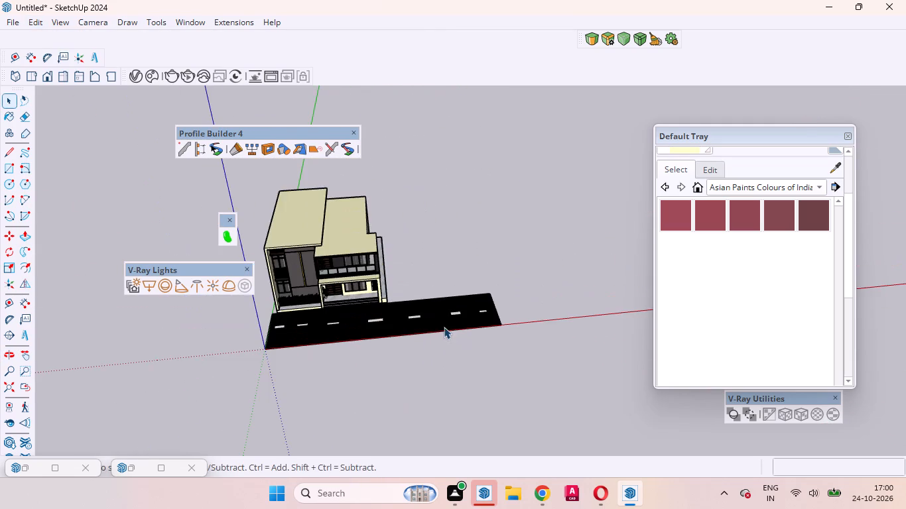
{"action": "middle_click_drag", "start_coordinate": [440, 335], "coordinate": [432, 401]}
{"action": "scroll", "coordinate": [218, 282], "scroll_direction": "up", "scroll_amount": 15}
{"action": "scroll", "coordinate": [464, 239], "scroll_direction": "down", "scroll_amount": 9}
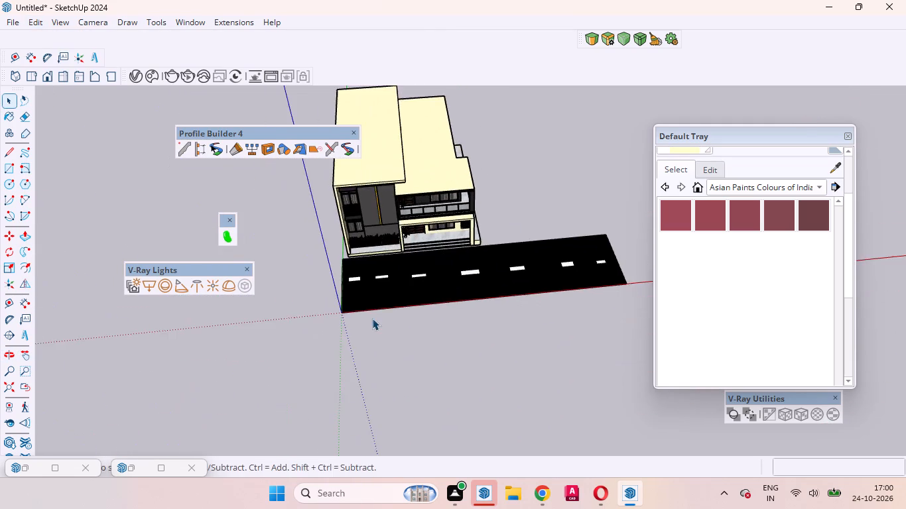
{"action": "middle_click_drag", "start_coordinate": [372, 318], "coordinate": [551, 209]}
{"action": "scroll", "coordinate": [420, 257], "scroll_direction": "up", "scroll_amount": 8}
{"action": "scroll", "coordinate": [415, 270], "scroll_direction": "down", "scroll_amount": 5}
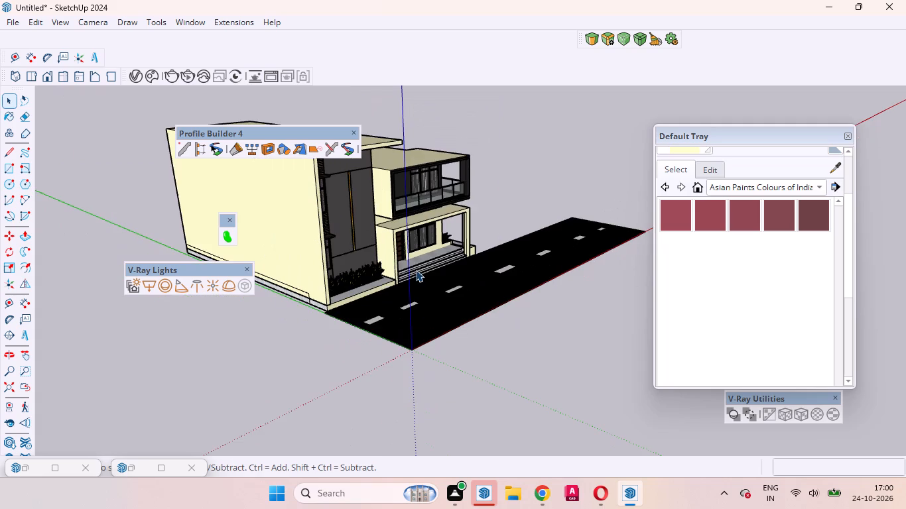
{"action": "scroll", "coordinate": [401, 269], "scroll_direction": "down", "scroll_amount": 5}
Hide the road in front of the house again.
{"action": "left_click", "coordinate": [441, 291]}
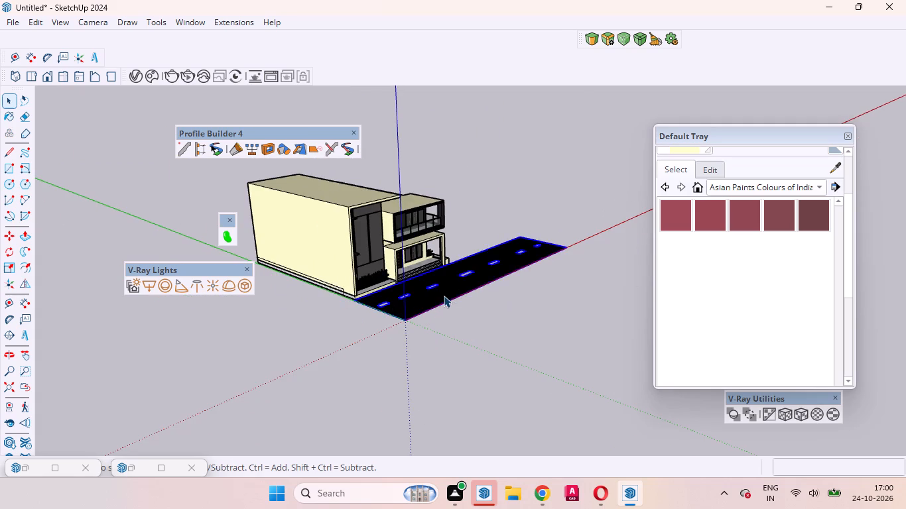
{"action": "right_click", "coordinate": [444, 296]}
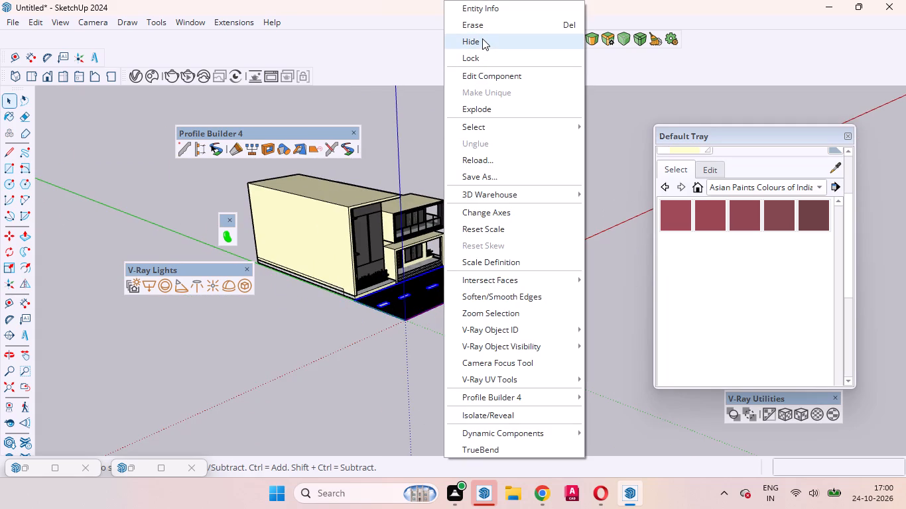
{"action": "left_click", "coordinate": [482, 38]}
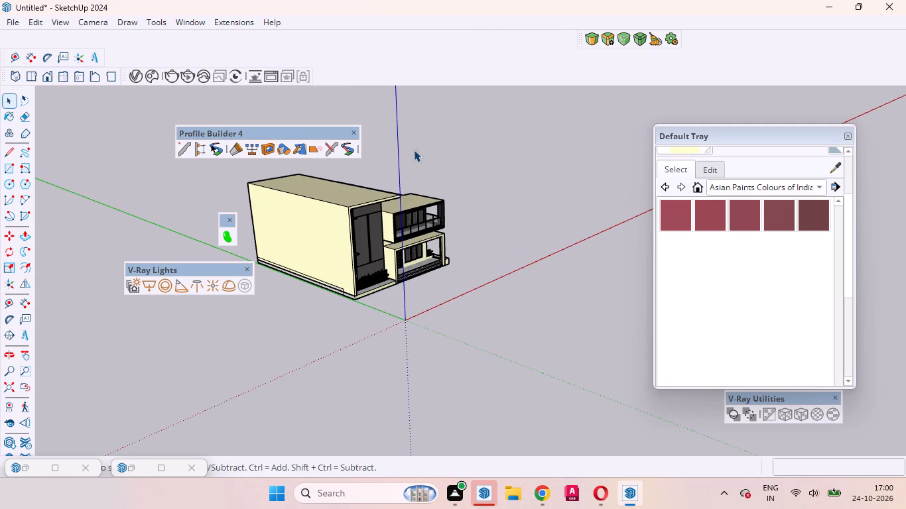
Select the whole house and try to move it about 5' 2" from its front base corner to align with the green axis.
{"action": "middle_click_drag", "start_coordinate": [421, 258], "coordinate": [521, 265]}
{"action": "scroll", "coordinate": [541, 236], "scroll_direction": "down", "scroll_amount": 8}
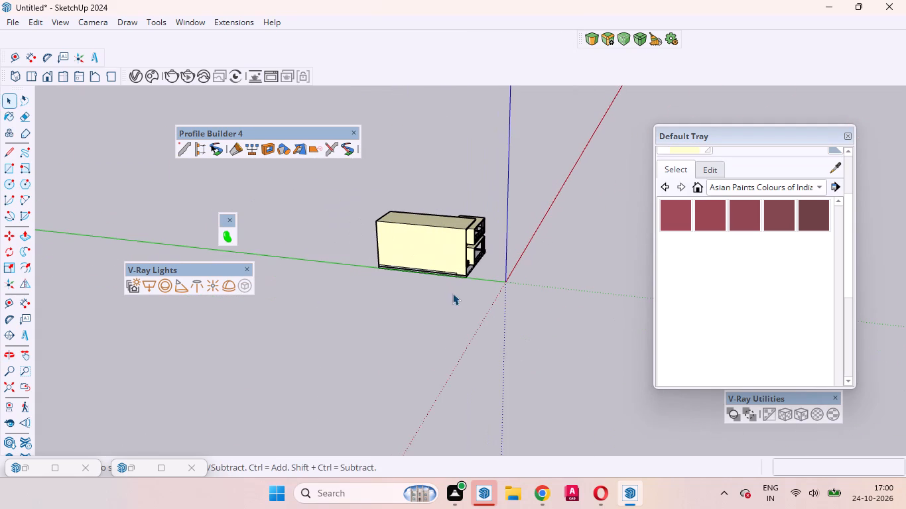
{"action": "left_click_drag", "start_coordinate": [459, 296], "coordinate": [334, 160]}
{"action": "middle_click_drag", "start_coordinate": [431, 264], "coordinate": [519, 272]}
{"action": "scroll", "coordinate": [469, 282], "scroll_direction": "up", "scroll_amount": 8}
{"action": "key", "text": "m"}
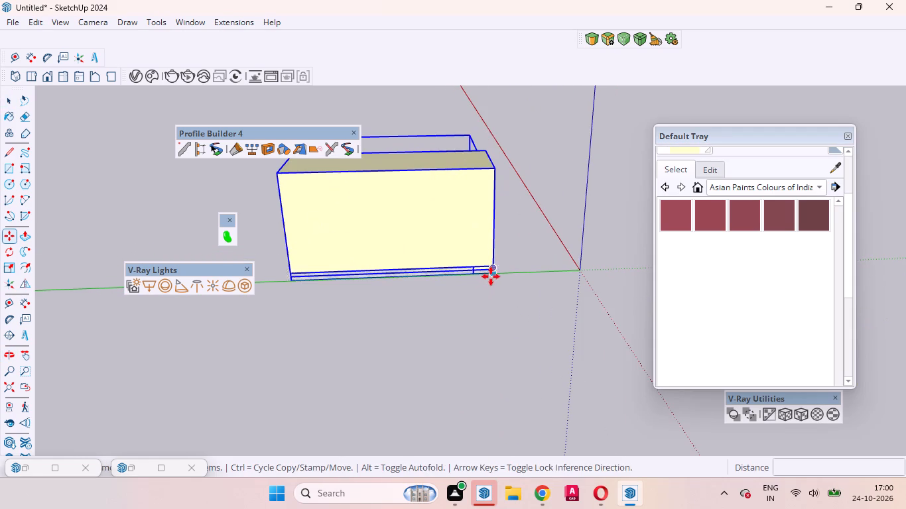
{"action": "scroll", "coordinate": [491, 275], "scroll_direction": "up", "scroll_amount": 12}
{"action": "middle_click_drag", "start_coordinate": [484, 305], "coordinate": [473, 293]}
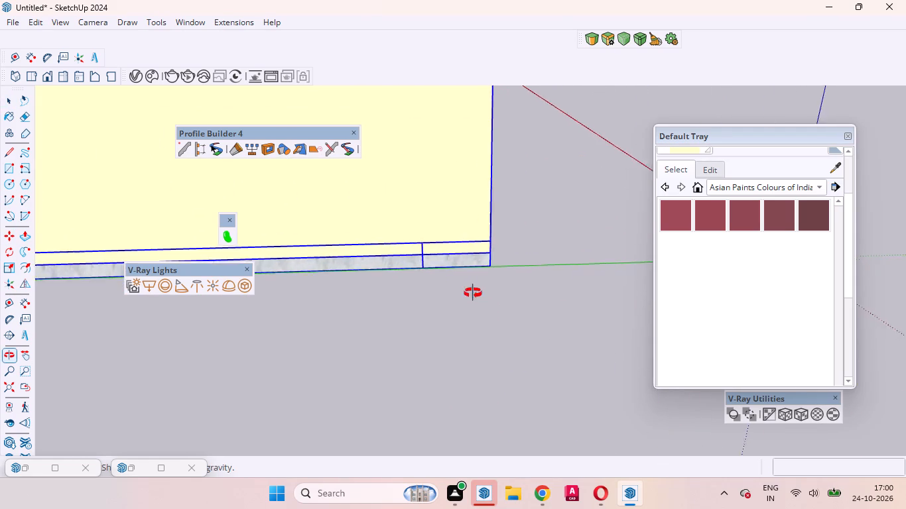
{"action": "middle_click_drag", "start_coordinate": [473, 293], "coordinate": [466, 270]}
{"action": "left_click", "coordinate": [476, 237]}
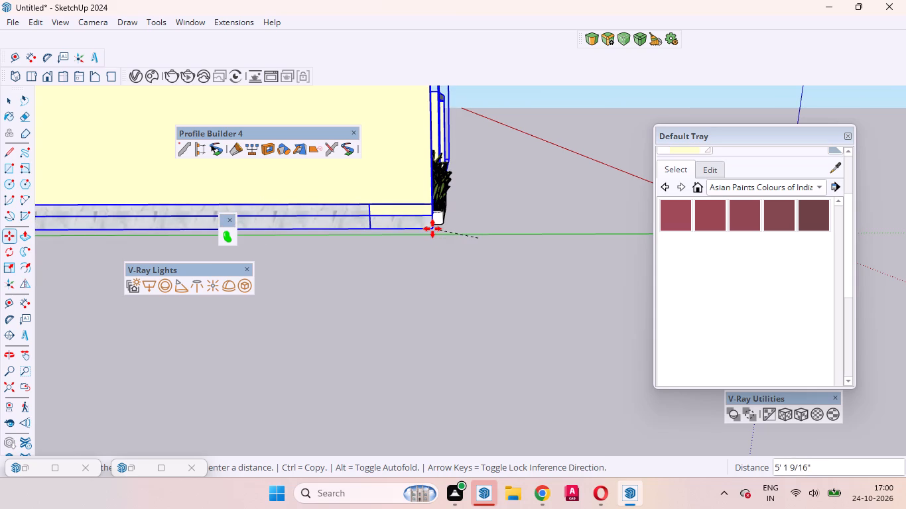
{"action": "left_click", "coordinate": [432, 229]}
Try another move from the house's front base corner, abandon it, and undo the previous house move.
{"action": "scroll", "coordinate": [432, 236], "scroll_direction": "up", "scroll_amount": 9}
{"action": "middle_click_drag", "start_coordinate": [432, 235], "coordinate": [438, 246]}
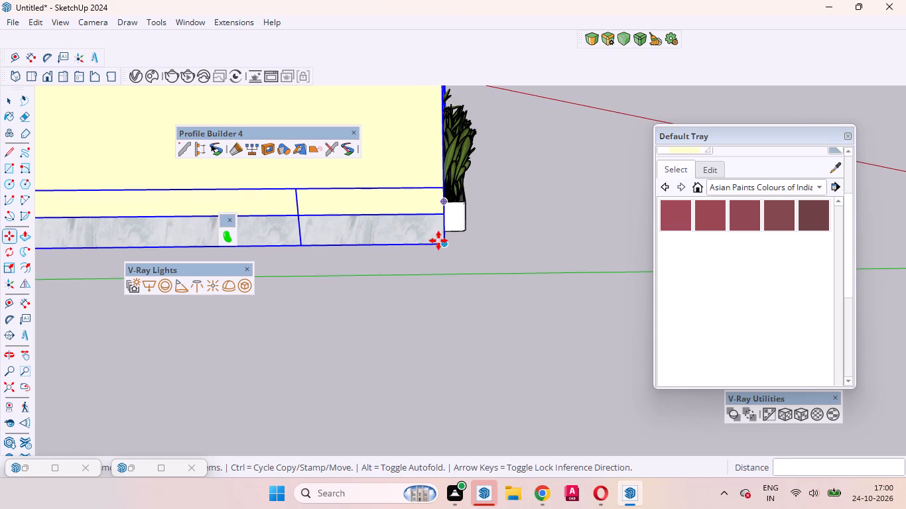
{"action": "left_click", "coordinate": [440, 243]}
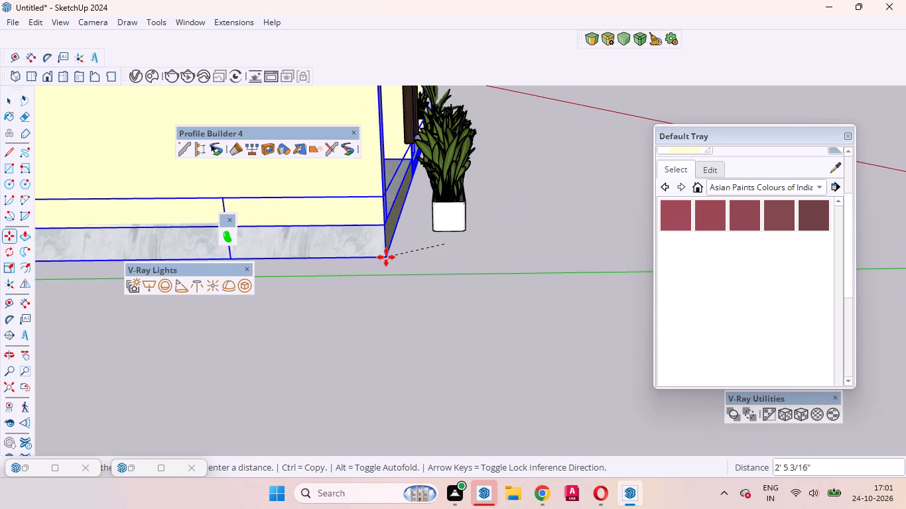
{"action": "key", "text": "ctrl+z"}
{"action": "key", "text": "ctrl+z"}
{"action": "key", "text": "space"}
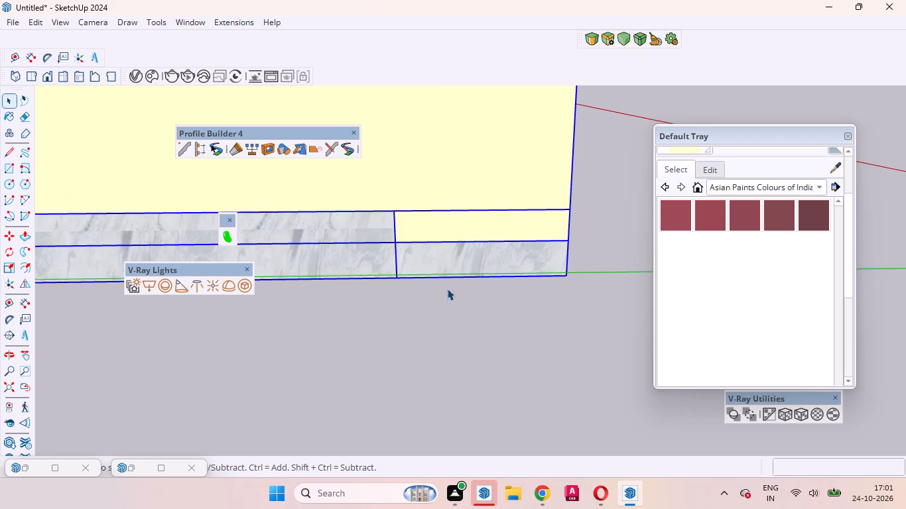
Select the whole house and move it about 3" from its front base corner.
{"action": "scroll", "coordinate": [440, 302], "scroll_direction": "down", "scroll_amount": 5}
{"action": "middle_click_drag", "start_coordinate": [531, 297], "coordinate": [311, 356]}
{"action": "scroll", "coordinate": [311, 347], "scroll_direction": "down", "scroll_amount": 12}
{"action": "middle_click_drag", "start_coordinate": [389, 307], "coordinate": [240, 337]}
{"action": "scroll", "coordinate": [409, 311], "scroll_direction": "down", "scroll_amount": 9}
{"action": "left_click_drag", "start_coordinate": [511, 337], "coordinate": [308, 98]}
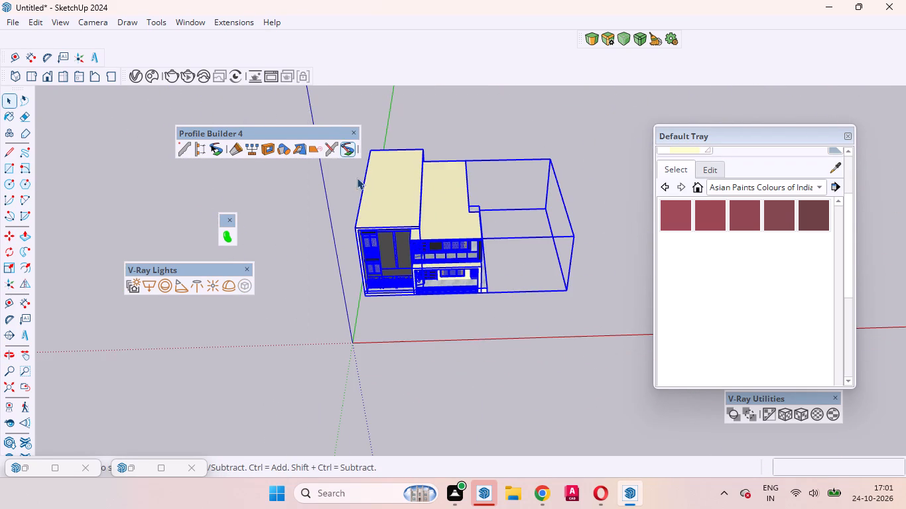
{"action": "scroll", "coordinate": [361, 194], "scroll_direction": "up", "scroll_amount": 10}
{"action": "middle_click_drag", "start_coordinate": [357, 327], "coordinate": [630, 300]}
{"action": "scroll", "coordinate": [407, 283], "scroll_direction": "down", "scroll_amount": 5}
{"action": "scroll", "coordinate": [501, 346], "scroll_direction": "up", "scroll_amount": 7}
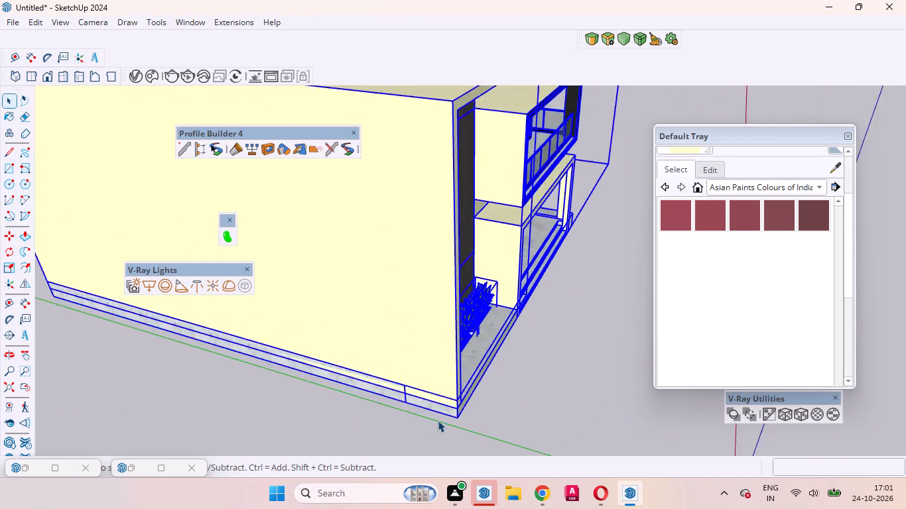
{"action": "scroll", "coordinate": [438, 420], "scroll_direction": "up", "scroll_amount": 4}
{"action": "middle_click_drag", "start_coordinate": [436, 416], "coordinate": [432, 333]}
{"action": "scroll", "coordinate": [456, 353], "scroll_direction": "up", "scroll_amount": 4}
{"action": "key", "text": "m"}
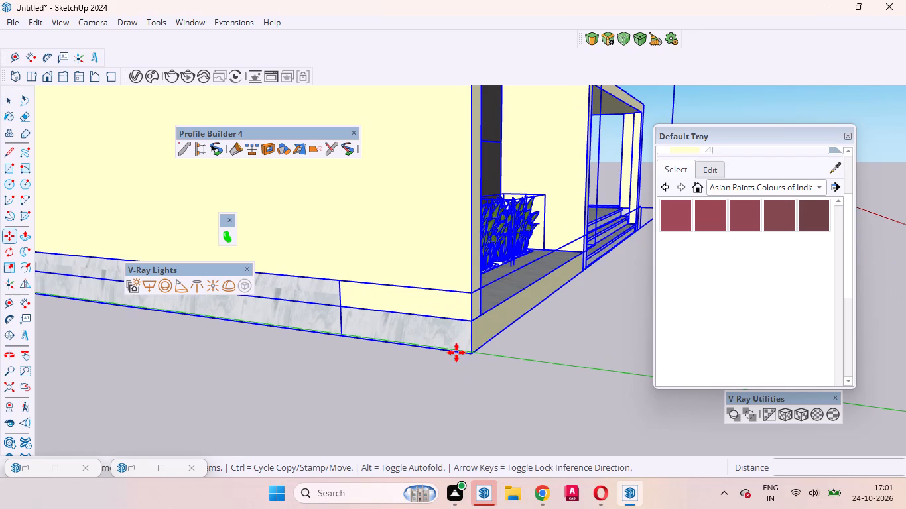
{"action": "scroll", "coordinate": [470, 357], "scroll_direction": "up", "scroll_amount": 4}
{"action": "left_click", "coordinate": [471, 351]}
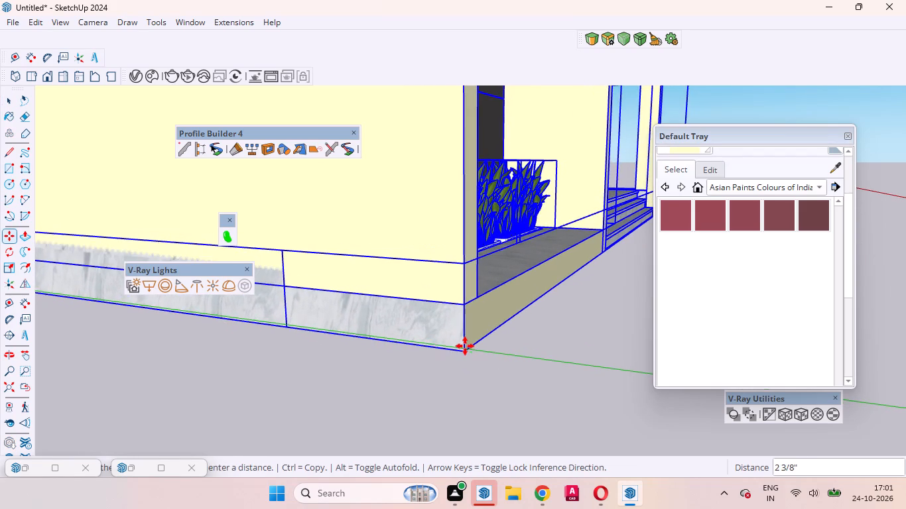
{"action": "left_click", "coordinate": [470, 342]}
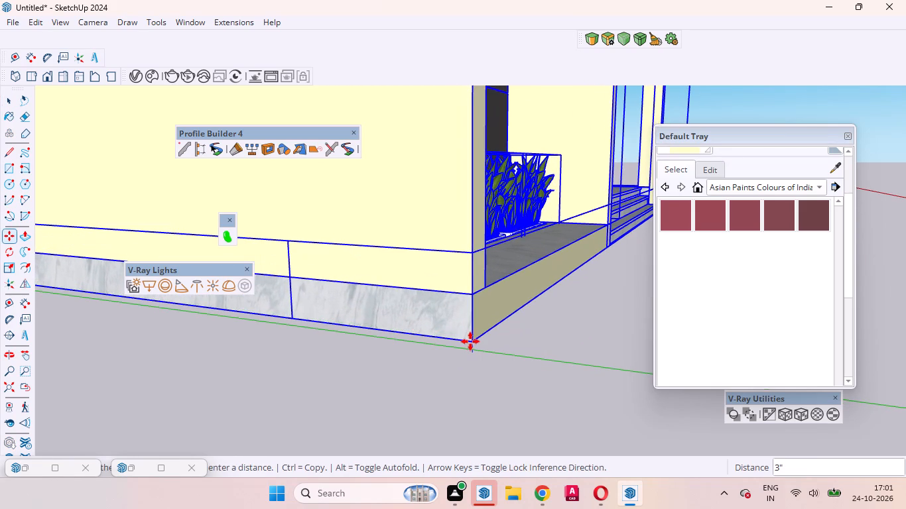
Move the house from its front base corner about 4' along the green axis, away from the origin, and deselect it.
{"action": "left_click", "coordinate": [471, 340]}
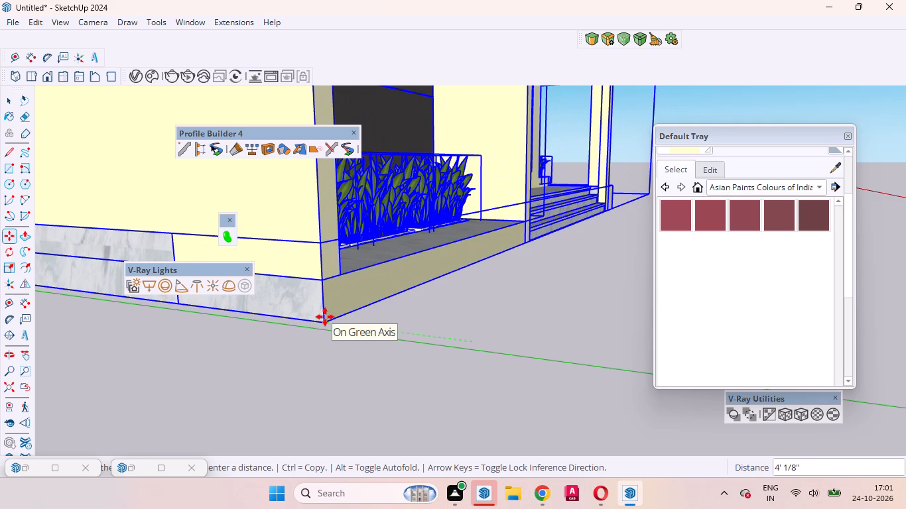
{"action": "left_click", "coordinate": [325, 317]}
{"action": "key", "text": "space"}
{"action": "scroll", "coordinate": [401, 339], "scroll_direction": "down", "scroll_amount": 5}
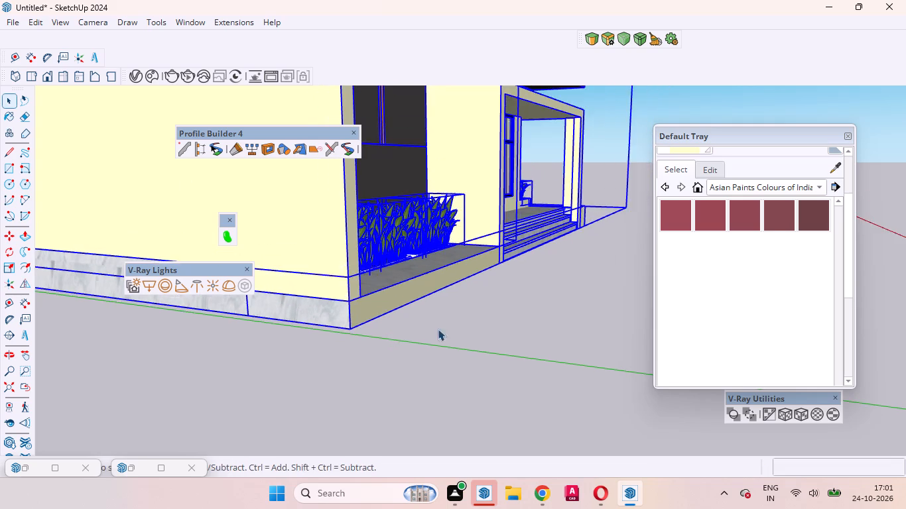
{"action": "middle_click_drag", "start_coordinate": [438, 330], "coordinate": [300, 463]}
{"action": "scroll", "coordinate": [266, 380], "scroll_direction": "down", "scroll_amount": 20}
{"action": "scroll", "coordinate": [266, 380], "scroll_direction": "down", "scroll_amount": 2}
{"action": "left_click", "coordinate": [430, 363]}
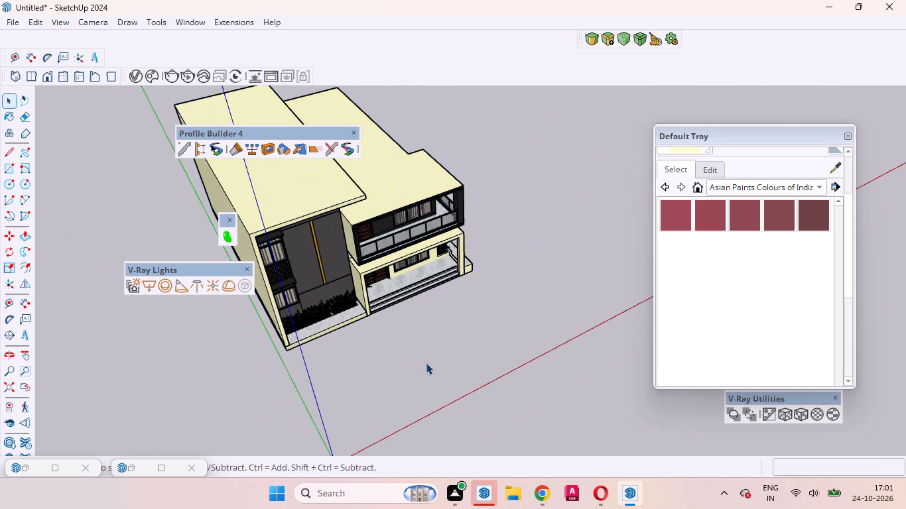
Draw a ground rectangle about 188' by 15' in front of the house, starting from its front base corner.
{"action": "middle_click_drag", "start_coordinate": [421, 365], "coordinate": [299, 336]}
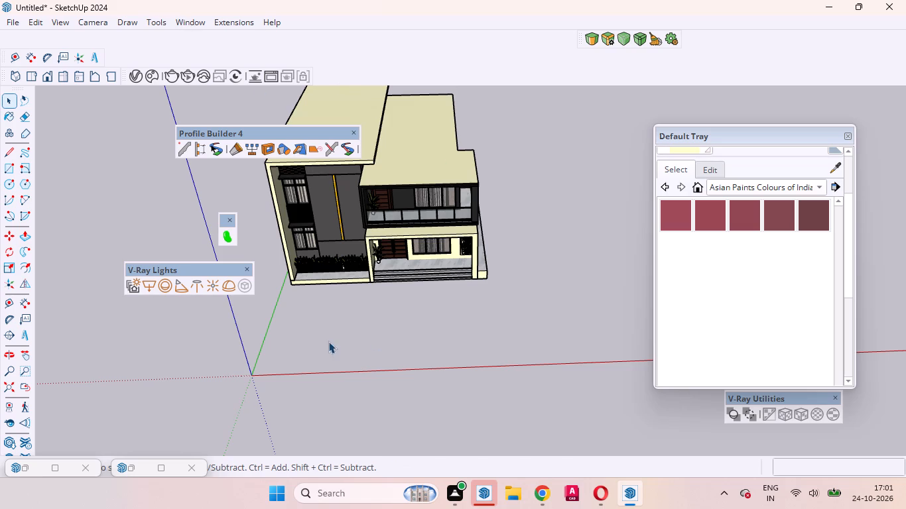
{"action": "scroll", "coordinate": [326, 330], "scroll_direction": "up", "scroll_amount": 9}
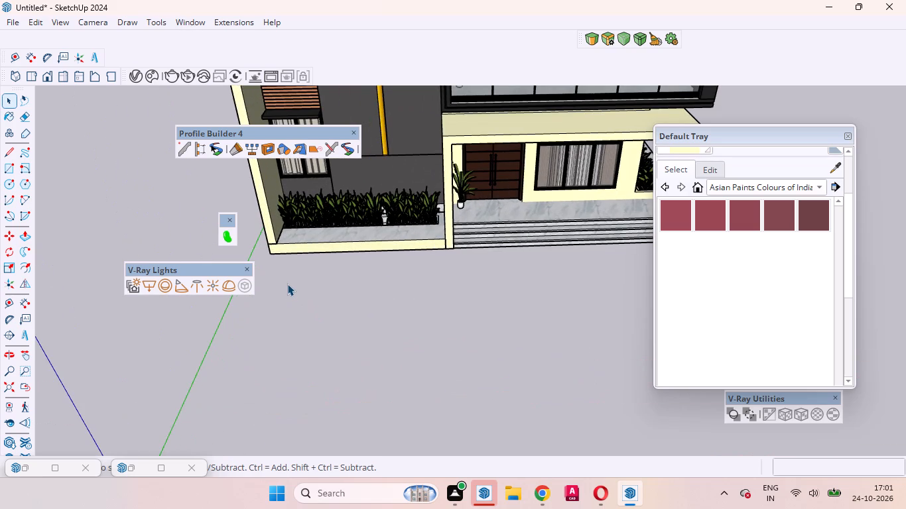
{"action": "key", "text": "r"}
{"action": "left_click", "coordinate": [273, 255]}
{"action": "scroll", "coordinate": [301, 311], "scroll_direction": "down", "scroll_amount": 3}
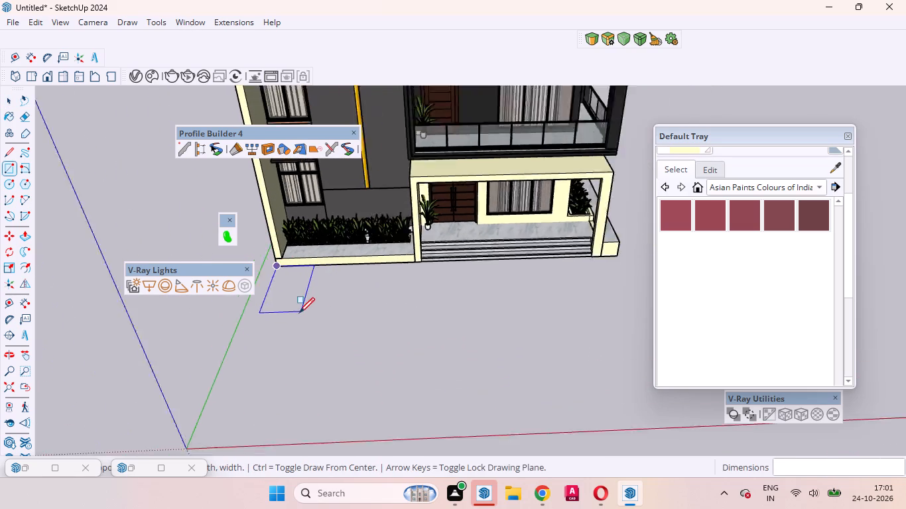
{"action": "scroll", "coordinate": [299, 313], "scroll_direction": "down", "scroll_amount": 11}
{"action": "scroll", "coordinate": [295, 329], "scroll_direction": "up", "scroll_amount": 1}
{"action": "scroll", "coordinate": [295, 329], "scroll_direction": "down", "scroll_amount": 2}
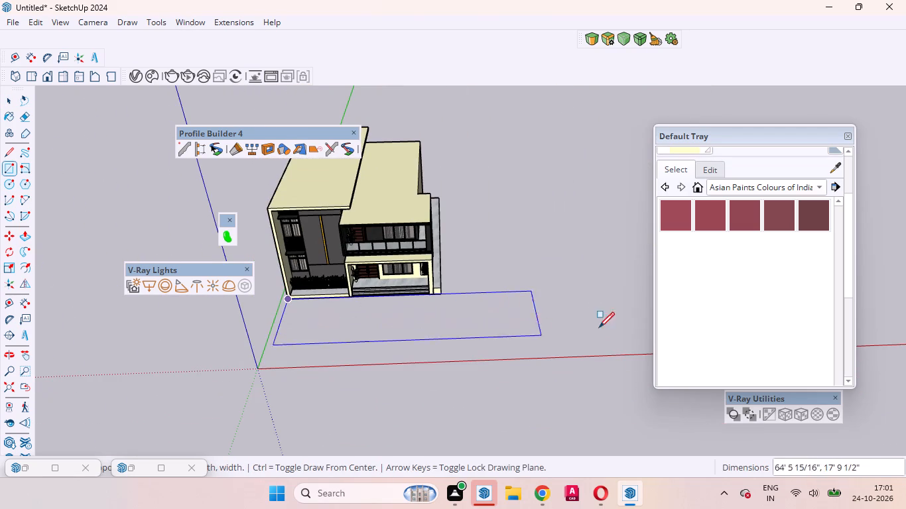
{"action": "scroll", "coordinate": [596, 329], "scroll_direction": "down", "scroll_amount": 14}
{"action": "scroll", "coordinate": [434, 322], "scroll_direction": "down", "scroll_amount": 5}
{"action": "scroll", "coordinate": [521, 331], "scroll_direction": "up", "scroll_amount": 15}
{"action": "scroll", "coordinate": [568, 310], "scroll_direction": "down", "scroll_amount": 2}
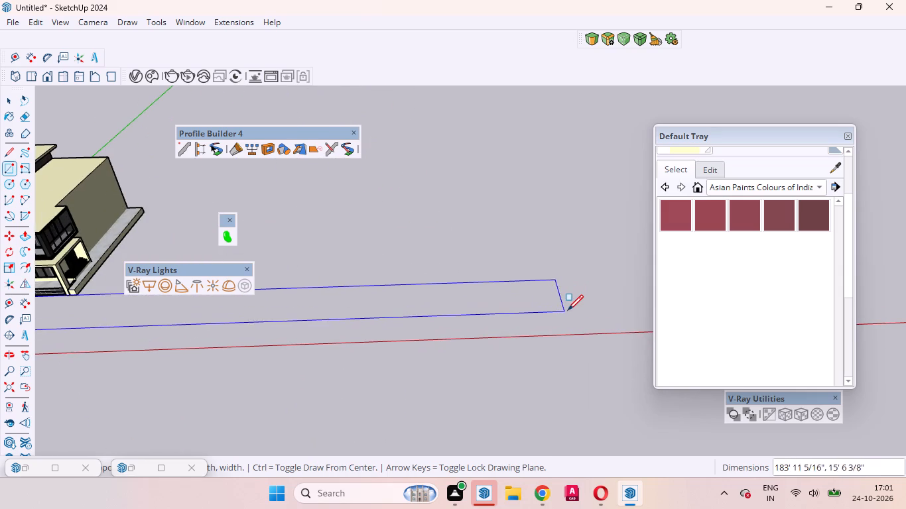
{"action": "scroll", "coordinate": [568, 310], "scroll_direction": "down", "scroll_amount": 4}
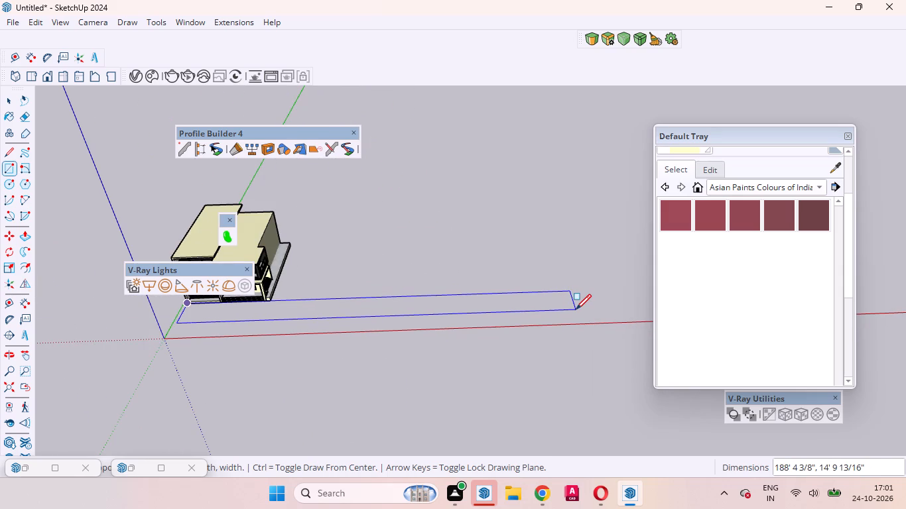
{"action": "left_click", "coordinate": [576, 310]}
{"action": "key", "text": "space"}
Paint the new ground strip with the bright green grass material from the Landscaping, Fencing and Vegetation collection.
{"action": "scroll", "coordinate": [283, 311], "scroll_direction": "up", "scroll_amount": 6}
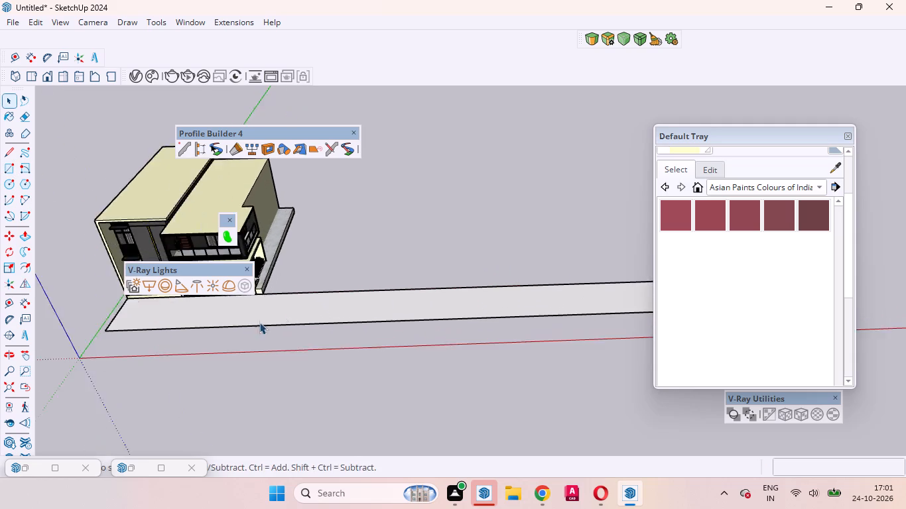
{"action": "scroll", "coordinate": [259, 322], "scroll_direction": "up", "scroll_amount": 4}
{"action": "middle_click_drag", "start_coordinate": [310, 304], "coordinate": [484, 277]}
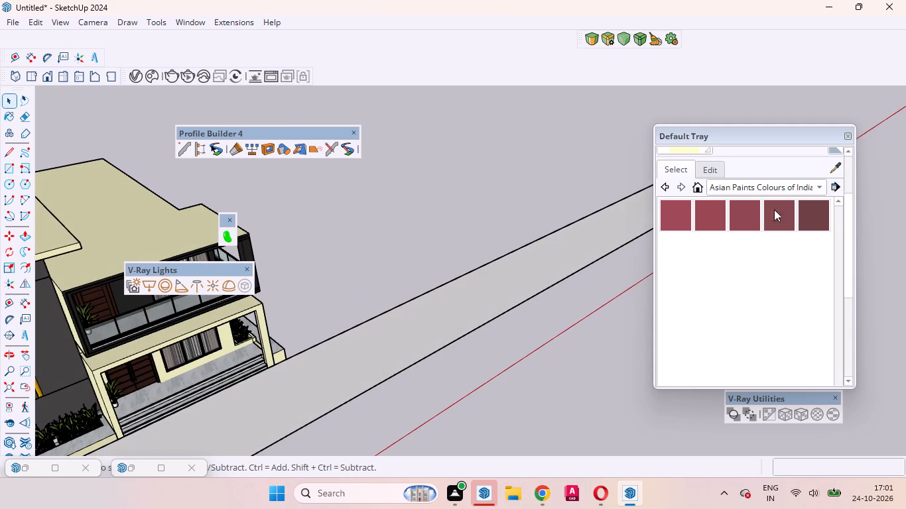
{"action": "left_click", "coordinate": [822, 185]}
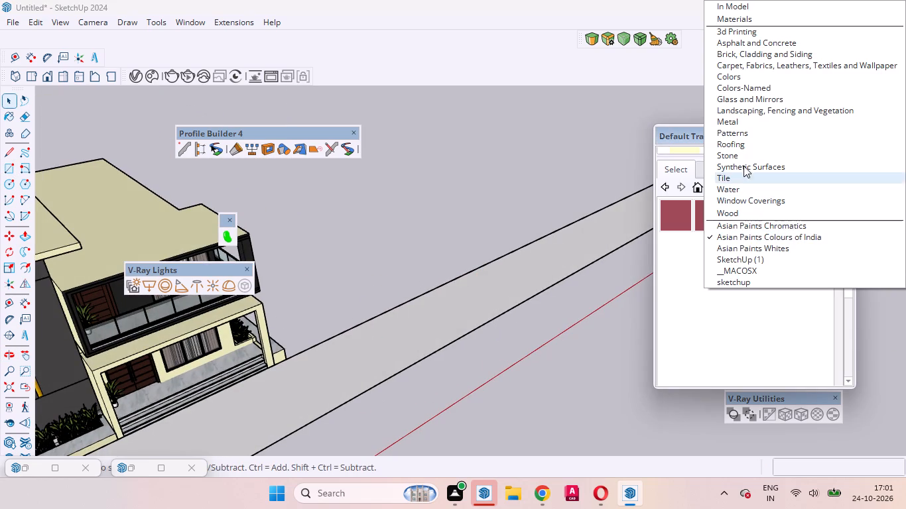
{"action": "left_click", "coordinate": [734, 93]}
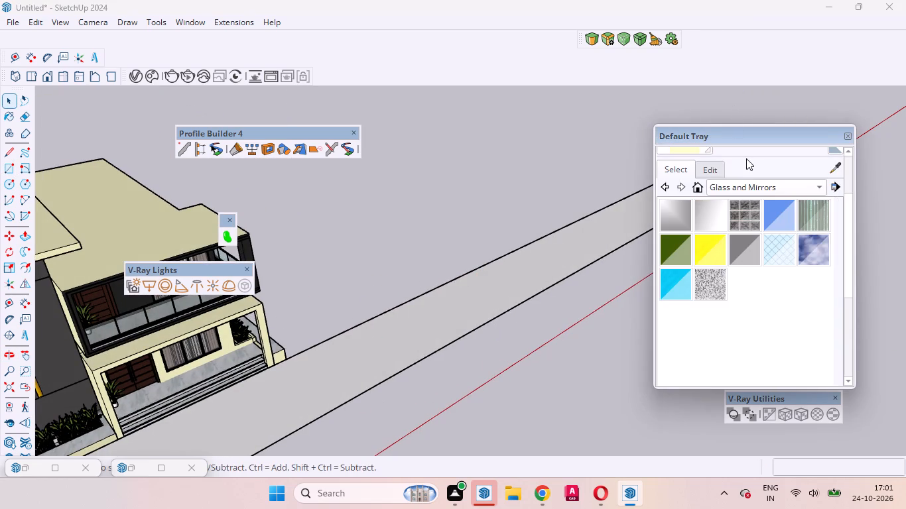
{"action": "left_click", "coordinate": [820, 184]}
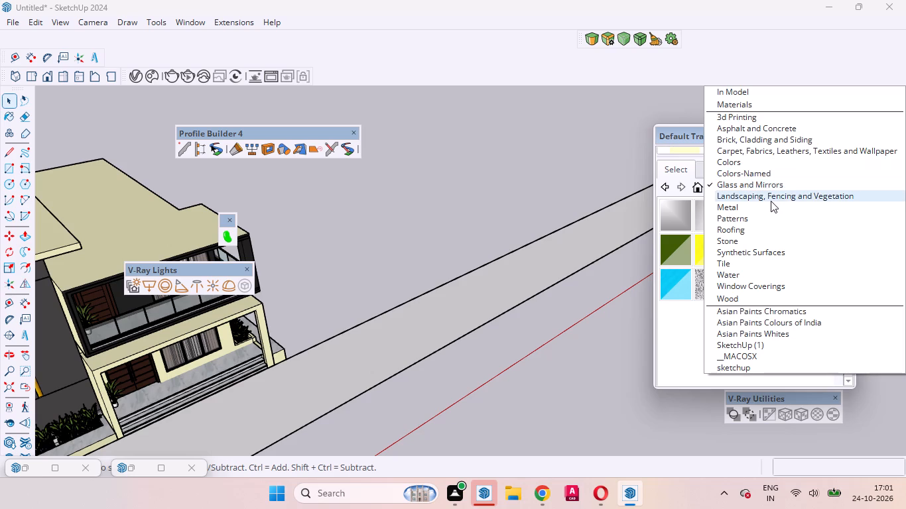
{"action": "left_click", "coordinate": [771, 201]}
{"action": "scroll", "coordinate": [763, 262], "scroll_direction": "down", "scroll_amount": 1}
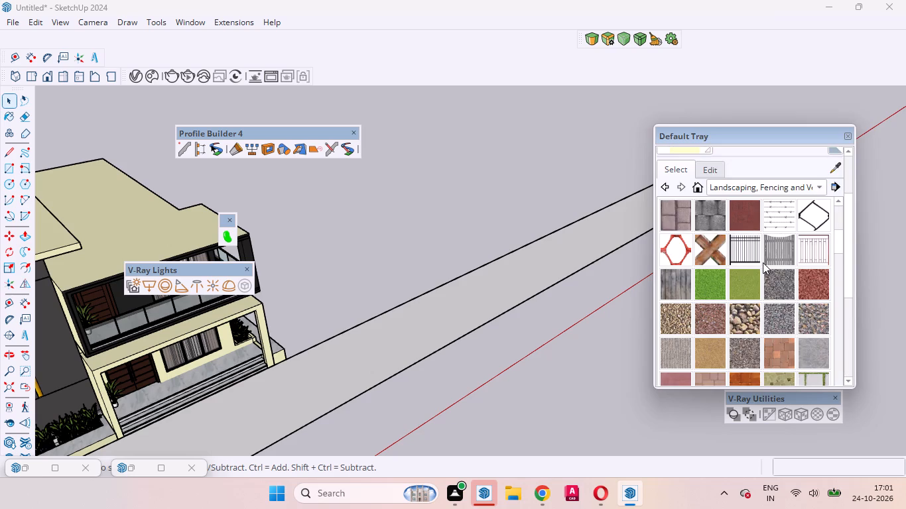
{"action": "left_click", "coordinate": [713, 287]}
{"action": "left_click", "coordinate": [487, 302]}
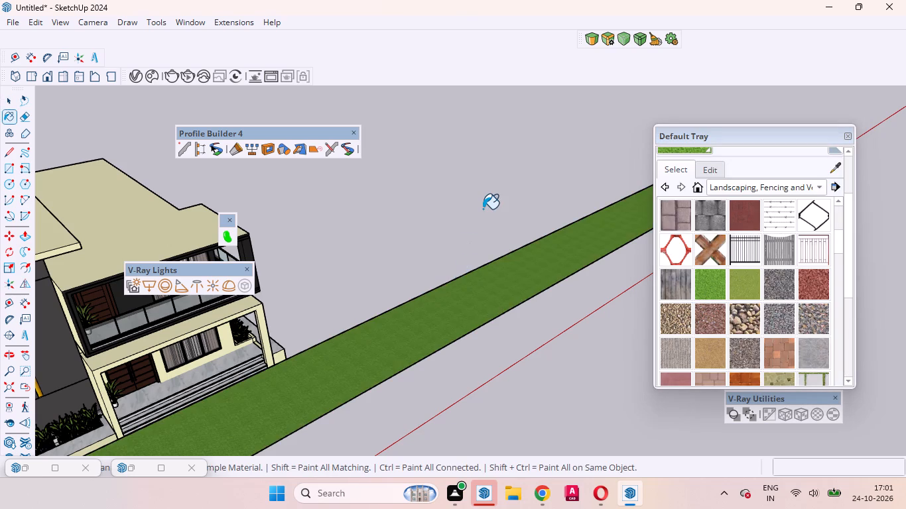
{"action": "scroll", "coordinate": [483, 209], "scroll_direction": "down", "scroll_amount": 8}
{"action": "key", "text": "space"}
{"action": "left_click", "coordinate": [413, 311]}
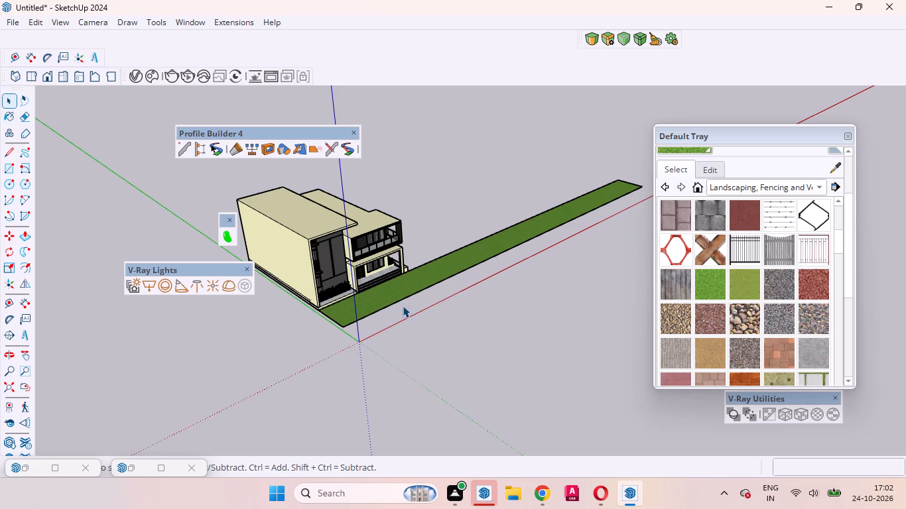
Move the grass strip's short end edge beside the house corner outward about 8' to extend the strip past the house.
{"action": "scroll", "coordinate": [399, 306], "scroll_direction": "up", "scroll_amount": 16}
{"action": "middle_click_drag", "start_coordinate": [304, 335], "coordinate": [405, 375]}
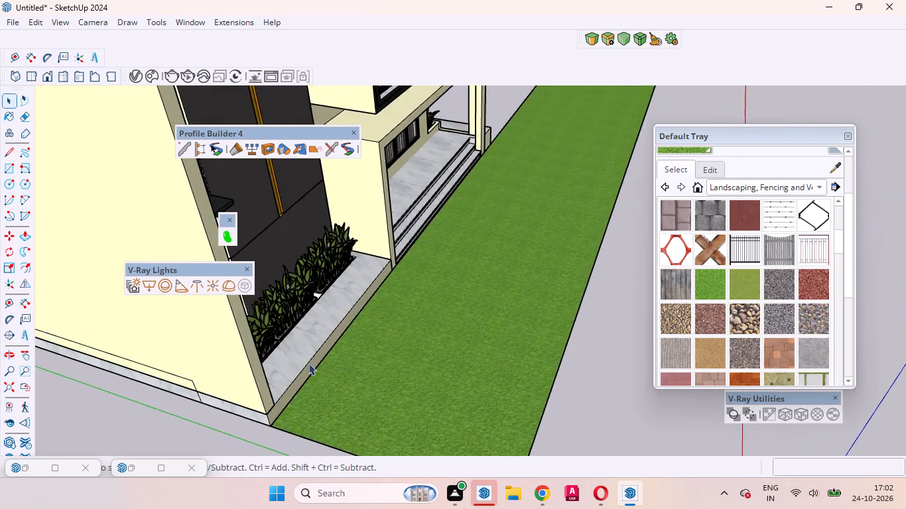
{"action": "scroll", "coordinate": [285, 370], "scroll_direction": "up", "scroll_amount": 5}
{"action": "scroll", "coordinate": [416, 276], "scroll_direction": "down", "scroll_amount": 6}
{"action": "middle_click_drag", "start_coordinate": [409, 307], "coordinate": [111, 298]}
{"action": "scroll", "coordinate": [423, 225], "scroll_direction": "up", "scroll_amount": 4}
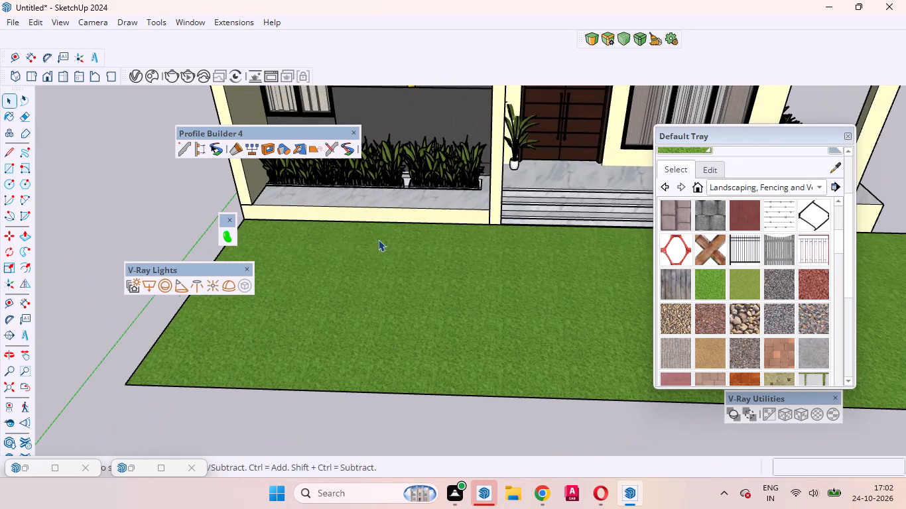
{"action": "middle_click_drag", "start_coordinate": [310, 243], "coordinate": [266, 229]}
{"action": "scroll", "coordinate": [386, 236], "scroll_direction": "down", "scroll_amount": 10}
{"action": "middle_click_drag", "start_coordinate": [340, 251], "coordinate": [635, 251]}
{"action": "scroll", "coordinate": [437, 318], "scroll_direction": "up", "scroll_amount": 10}
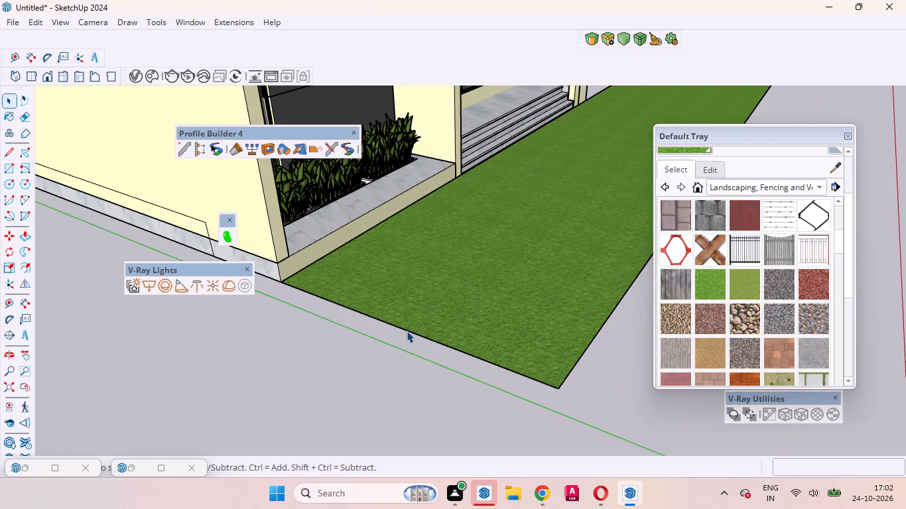
{"action": "left_click", "coordinate": [407, 331]}
{"action": "key", "text": "m"}
{"action": "left_click", "coordinate": [405, 330]}
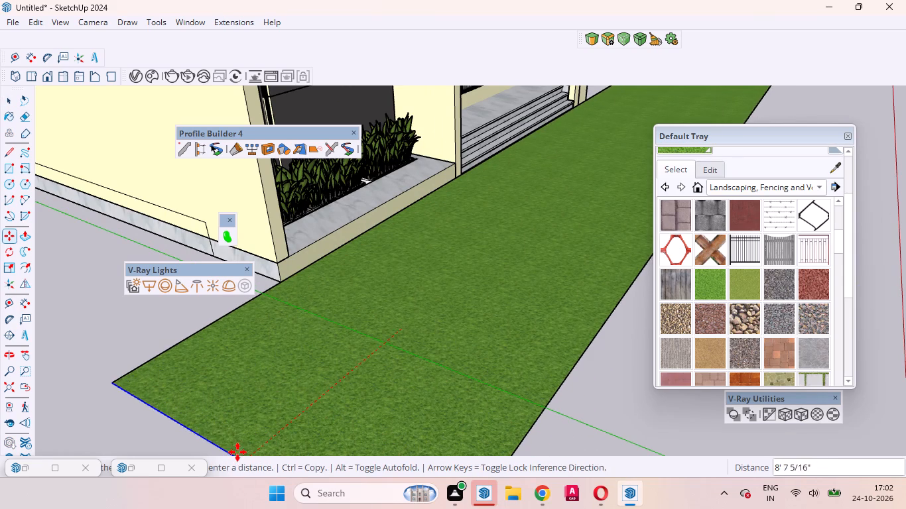
{"action": "scroll", "coordinate": [344, 354], "scroll_direction": "down", "scroll_amount": 2}
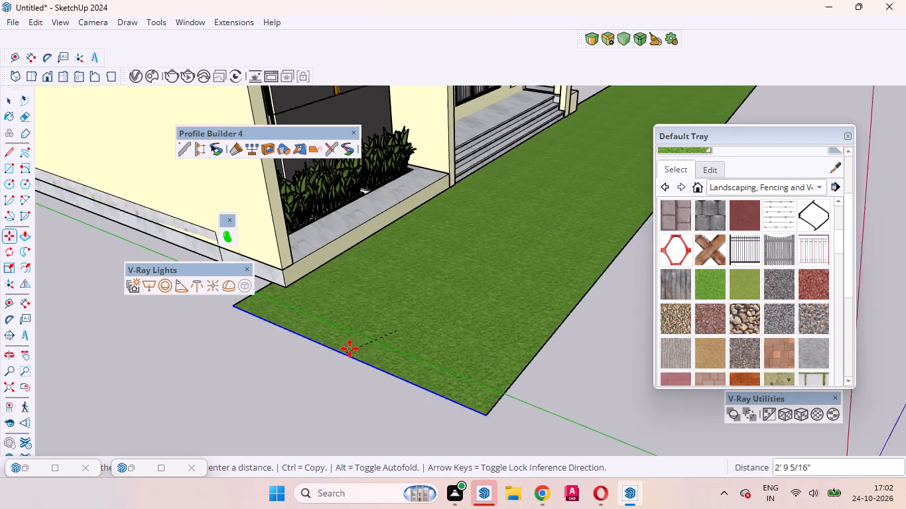
{"action": "scroll", "coordinate": [350, 349], "scroll_direction": "down", "scroll_amount": 2}
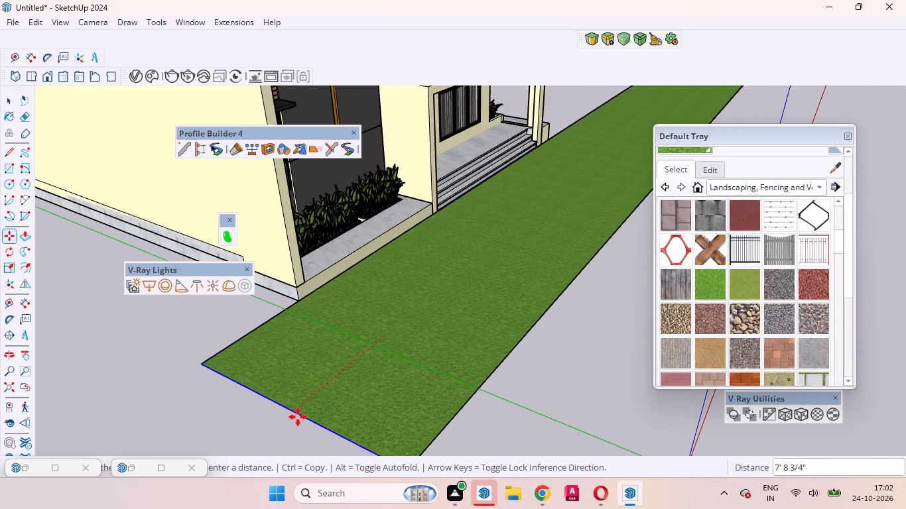
{"action": "left_click", "coordinate": [288, 425]}
{"action": "key", "text": "space"}
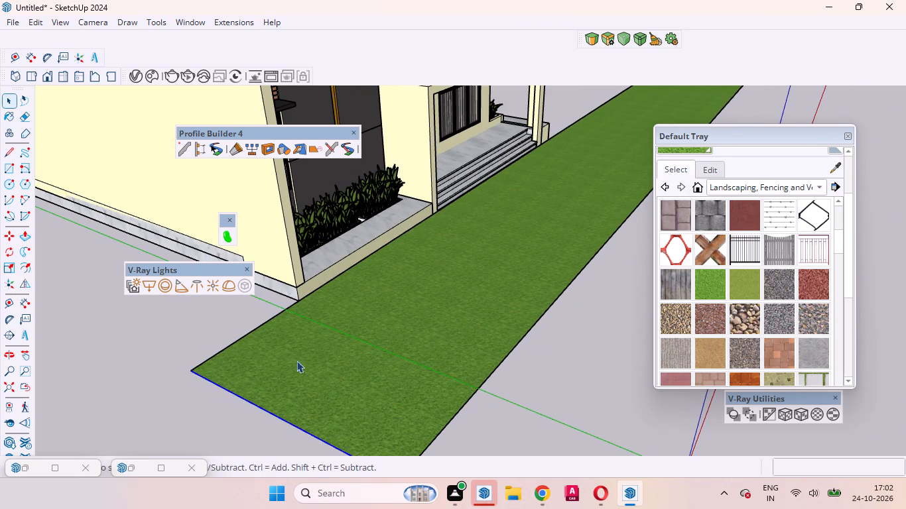
Unhide the last hidden object, the road in front of the house.
{"action": "scroll", "coordinate": [294, 359], "scroll_direction": "down", "scroll_amount": 10}
{"action": "left_click", "coordinate": [38, 21]}
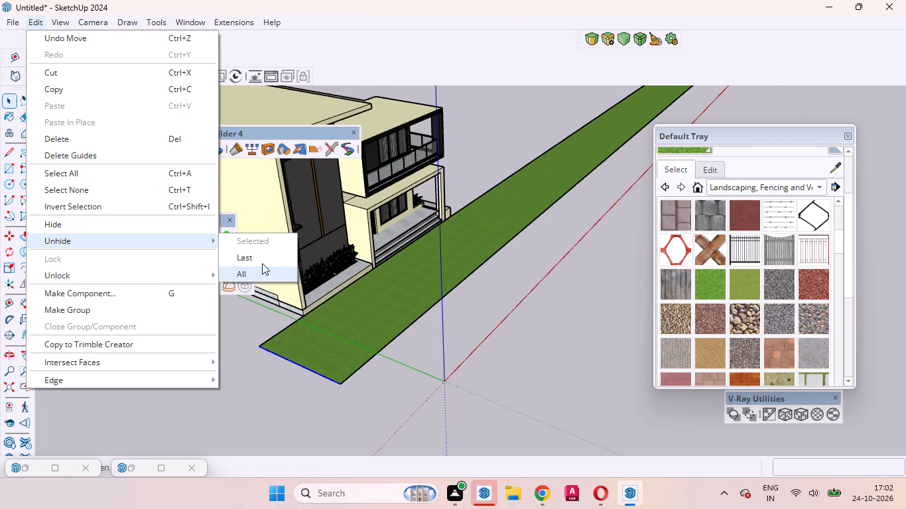
{"action": "left_click", "coordinate": [250, 257]}
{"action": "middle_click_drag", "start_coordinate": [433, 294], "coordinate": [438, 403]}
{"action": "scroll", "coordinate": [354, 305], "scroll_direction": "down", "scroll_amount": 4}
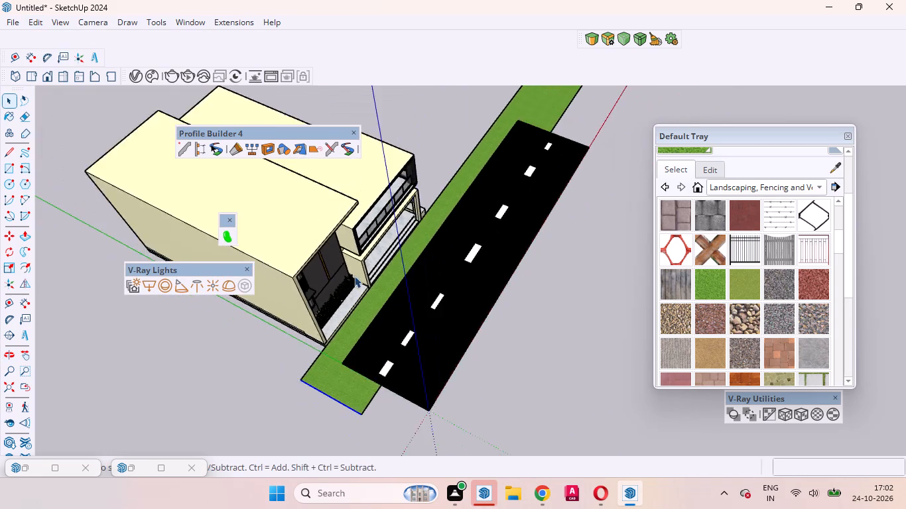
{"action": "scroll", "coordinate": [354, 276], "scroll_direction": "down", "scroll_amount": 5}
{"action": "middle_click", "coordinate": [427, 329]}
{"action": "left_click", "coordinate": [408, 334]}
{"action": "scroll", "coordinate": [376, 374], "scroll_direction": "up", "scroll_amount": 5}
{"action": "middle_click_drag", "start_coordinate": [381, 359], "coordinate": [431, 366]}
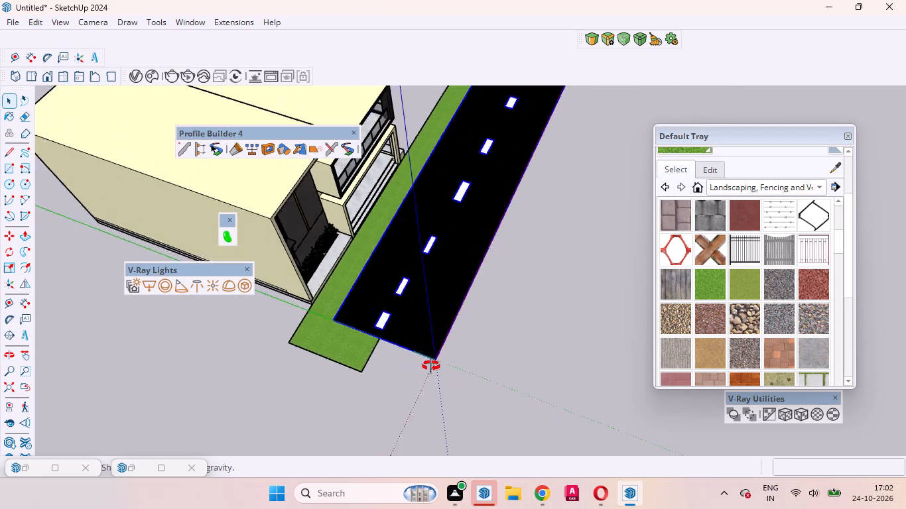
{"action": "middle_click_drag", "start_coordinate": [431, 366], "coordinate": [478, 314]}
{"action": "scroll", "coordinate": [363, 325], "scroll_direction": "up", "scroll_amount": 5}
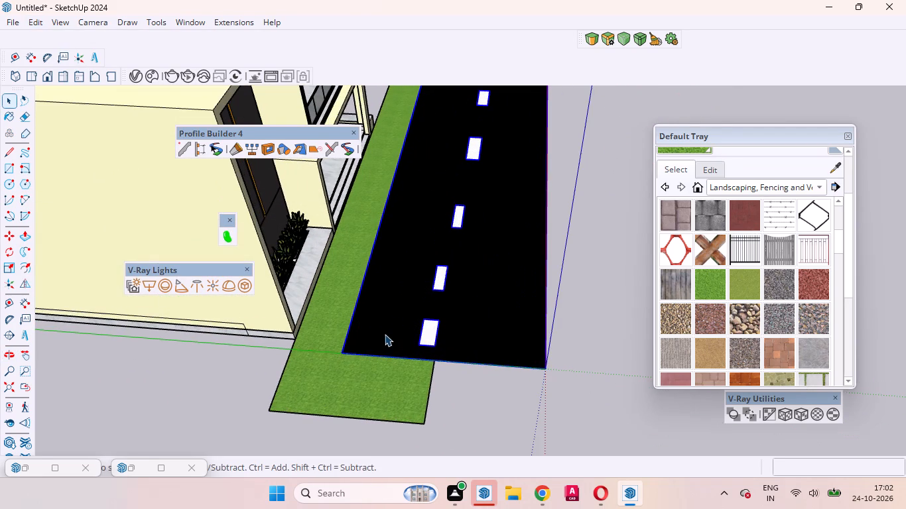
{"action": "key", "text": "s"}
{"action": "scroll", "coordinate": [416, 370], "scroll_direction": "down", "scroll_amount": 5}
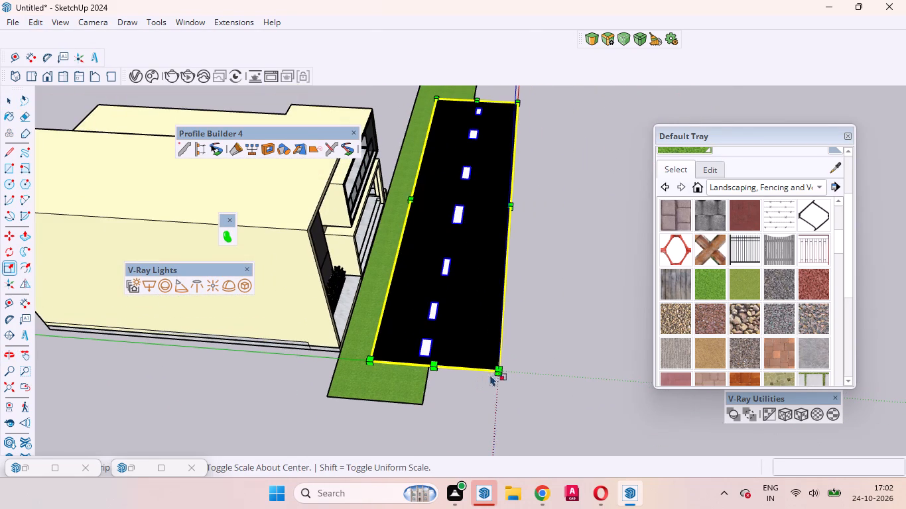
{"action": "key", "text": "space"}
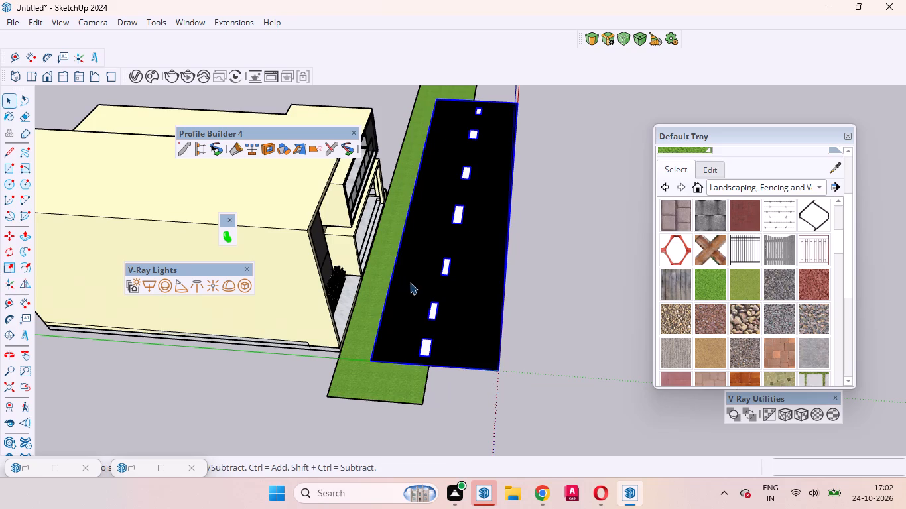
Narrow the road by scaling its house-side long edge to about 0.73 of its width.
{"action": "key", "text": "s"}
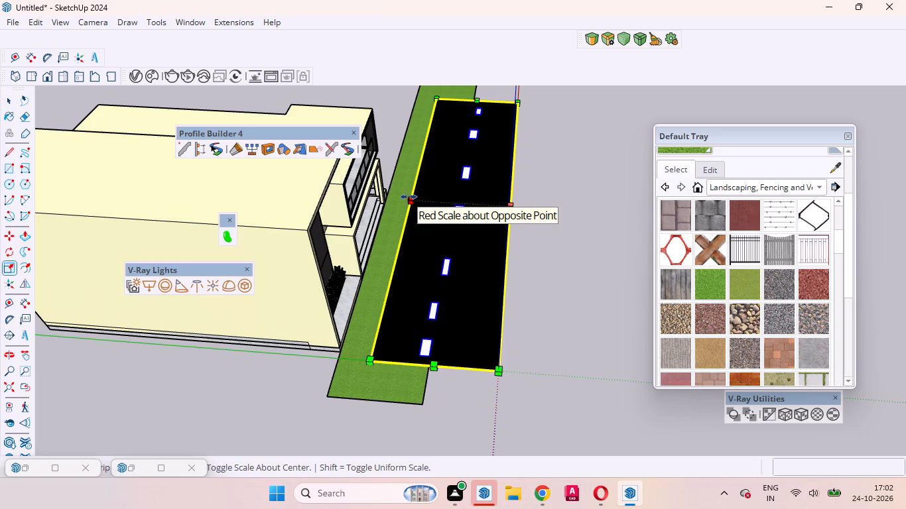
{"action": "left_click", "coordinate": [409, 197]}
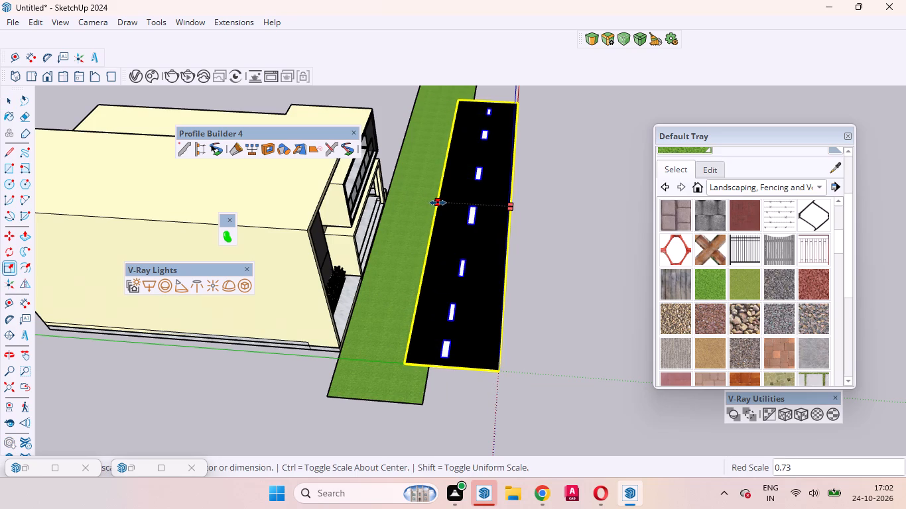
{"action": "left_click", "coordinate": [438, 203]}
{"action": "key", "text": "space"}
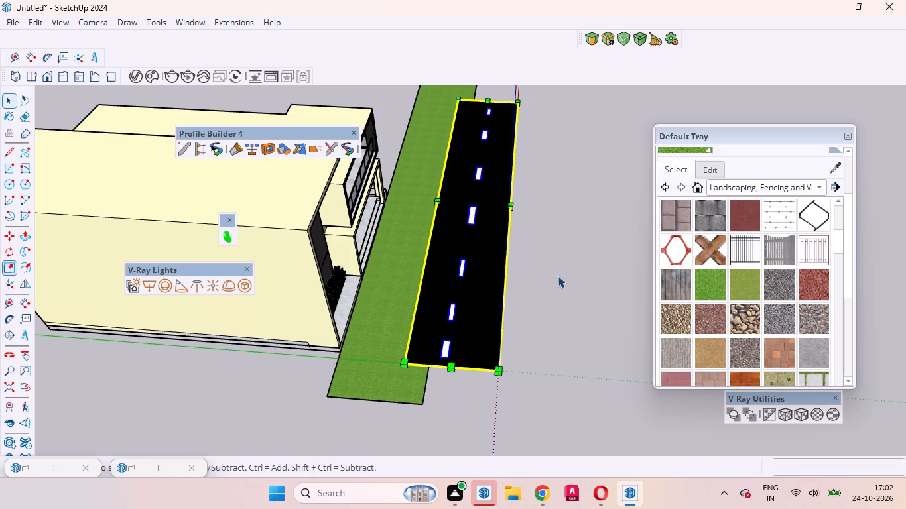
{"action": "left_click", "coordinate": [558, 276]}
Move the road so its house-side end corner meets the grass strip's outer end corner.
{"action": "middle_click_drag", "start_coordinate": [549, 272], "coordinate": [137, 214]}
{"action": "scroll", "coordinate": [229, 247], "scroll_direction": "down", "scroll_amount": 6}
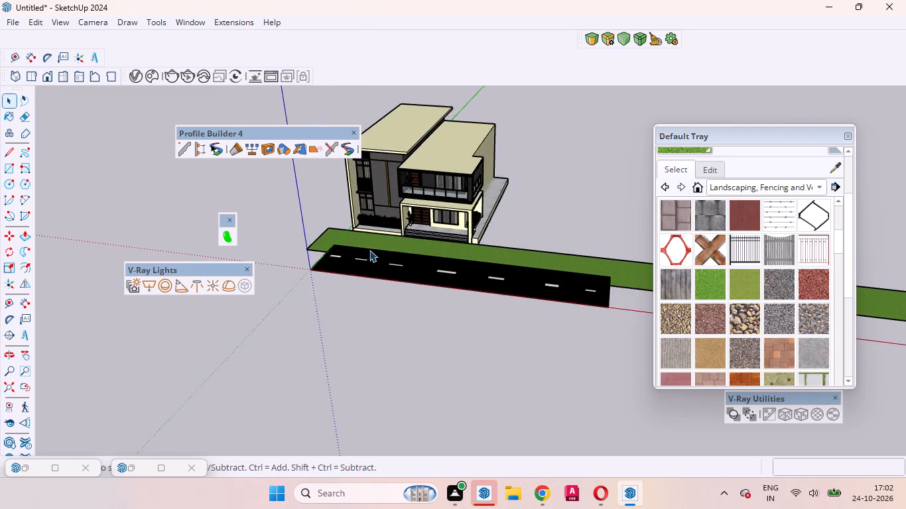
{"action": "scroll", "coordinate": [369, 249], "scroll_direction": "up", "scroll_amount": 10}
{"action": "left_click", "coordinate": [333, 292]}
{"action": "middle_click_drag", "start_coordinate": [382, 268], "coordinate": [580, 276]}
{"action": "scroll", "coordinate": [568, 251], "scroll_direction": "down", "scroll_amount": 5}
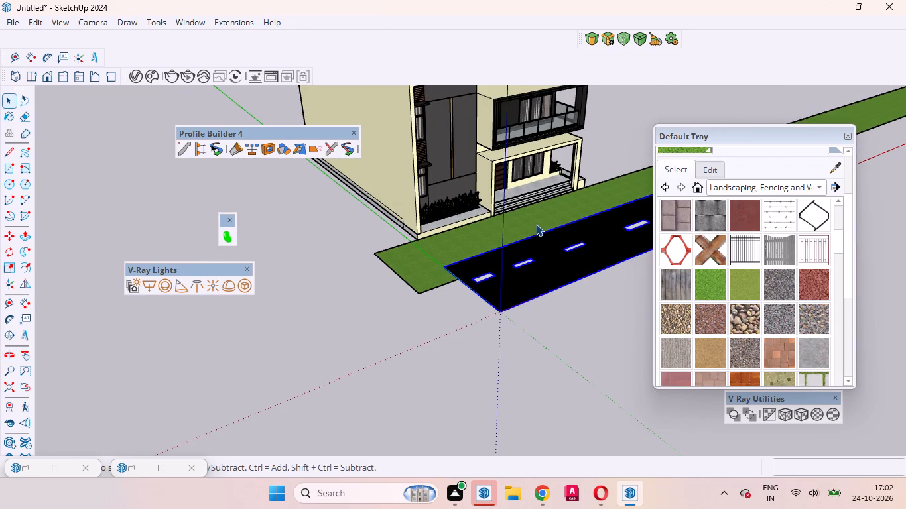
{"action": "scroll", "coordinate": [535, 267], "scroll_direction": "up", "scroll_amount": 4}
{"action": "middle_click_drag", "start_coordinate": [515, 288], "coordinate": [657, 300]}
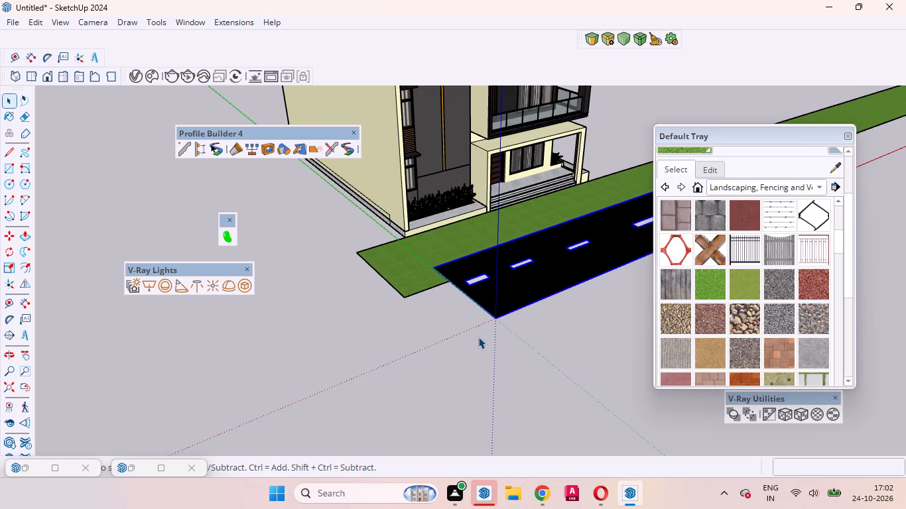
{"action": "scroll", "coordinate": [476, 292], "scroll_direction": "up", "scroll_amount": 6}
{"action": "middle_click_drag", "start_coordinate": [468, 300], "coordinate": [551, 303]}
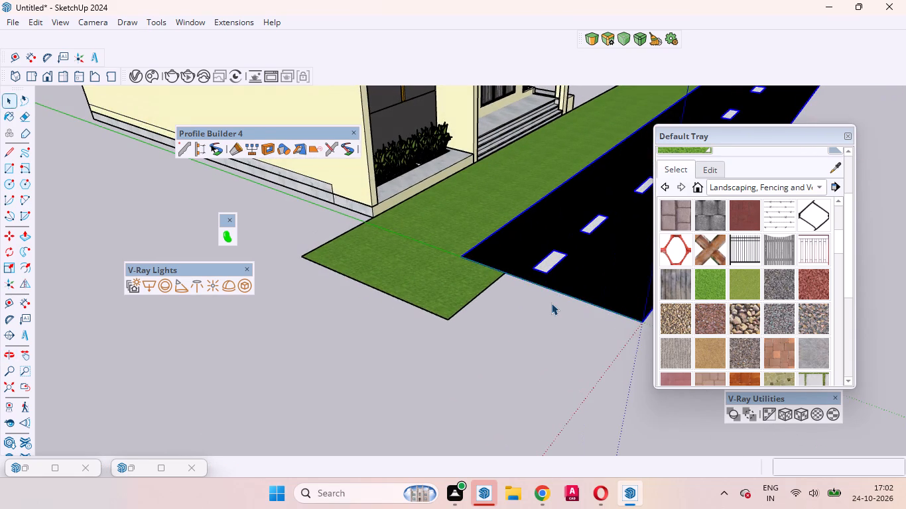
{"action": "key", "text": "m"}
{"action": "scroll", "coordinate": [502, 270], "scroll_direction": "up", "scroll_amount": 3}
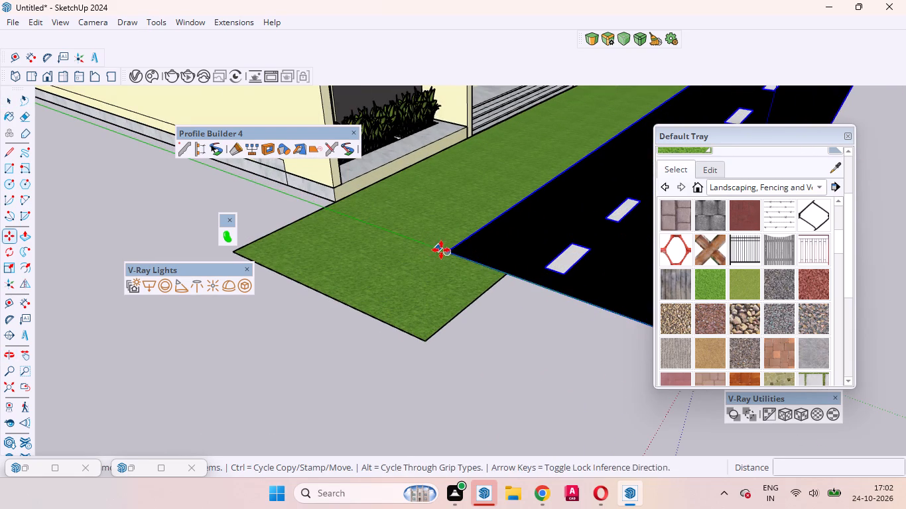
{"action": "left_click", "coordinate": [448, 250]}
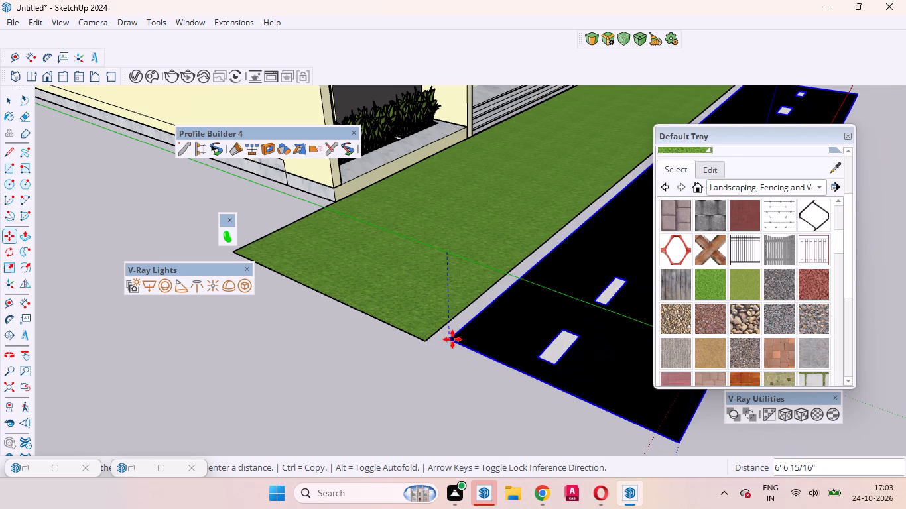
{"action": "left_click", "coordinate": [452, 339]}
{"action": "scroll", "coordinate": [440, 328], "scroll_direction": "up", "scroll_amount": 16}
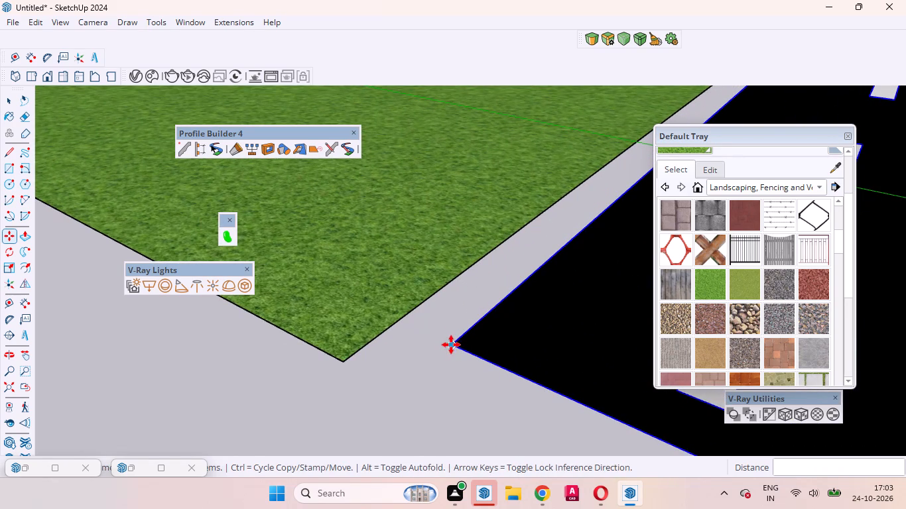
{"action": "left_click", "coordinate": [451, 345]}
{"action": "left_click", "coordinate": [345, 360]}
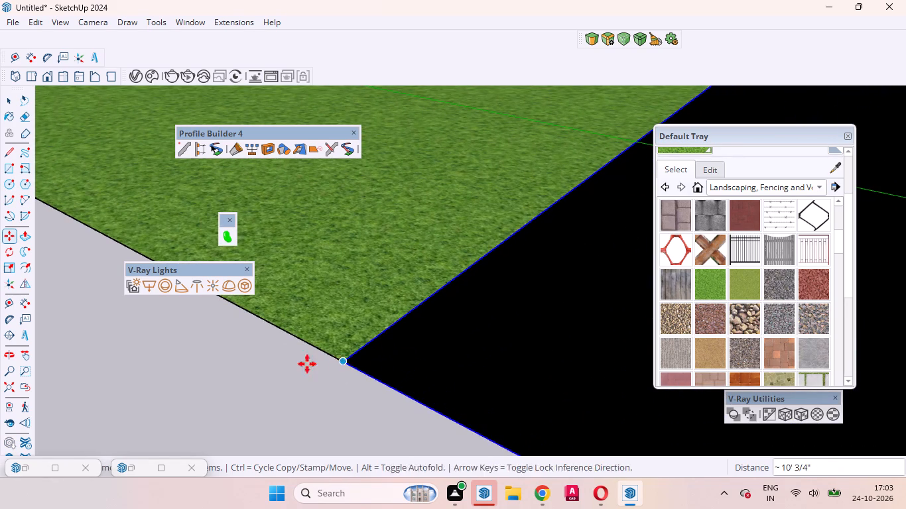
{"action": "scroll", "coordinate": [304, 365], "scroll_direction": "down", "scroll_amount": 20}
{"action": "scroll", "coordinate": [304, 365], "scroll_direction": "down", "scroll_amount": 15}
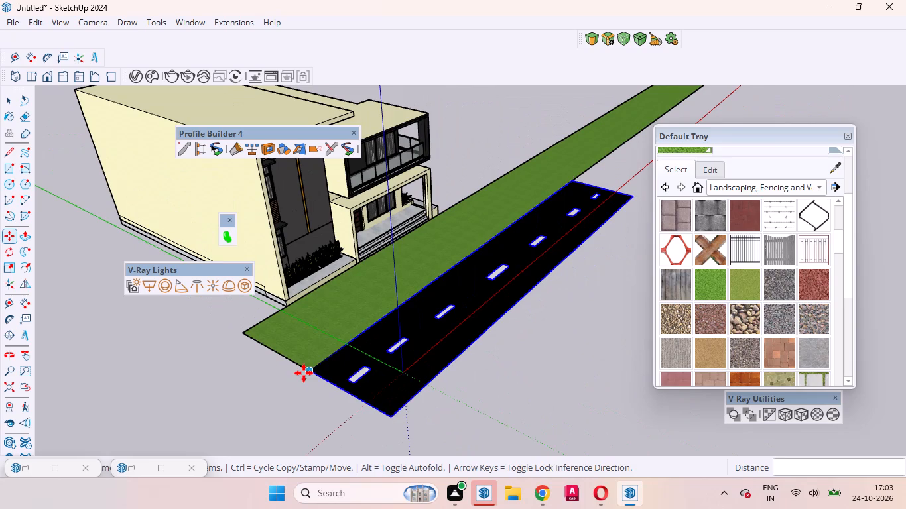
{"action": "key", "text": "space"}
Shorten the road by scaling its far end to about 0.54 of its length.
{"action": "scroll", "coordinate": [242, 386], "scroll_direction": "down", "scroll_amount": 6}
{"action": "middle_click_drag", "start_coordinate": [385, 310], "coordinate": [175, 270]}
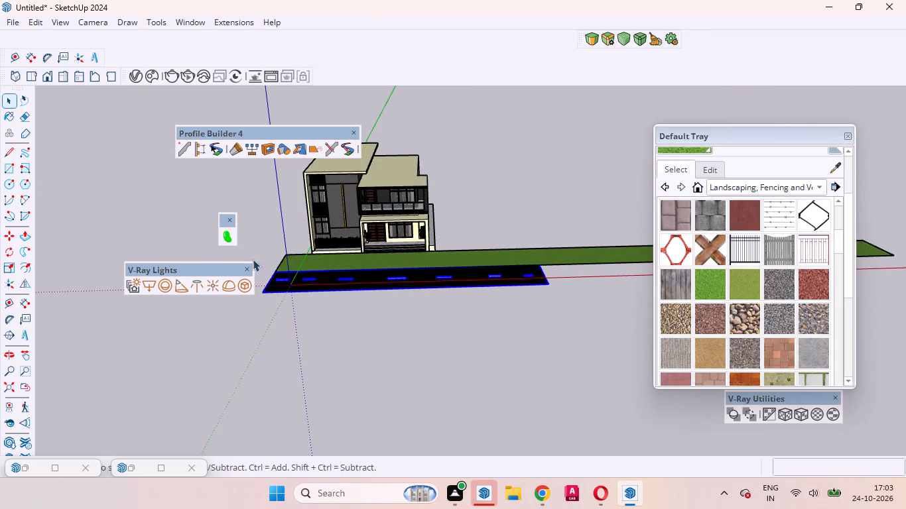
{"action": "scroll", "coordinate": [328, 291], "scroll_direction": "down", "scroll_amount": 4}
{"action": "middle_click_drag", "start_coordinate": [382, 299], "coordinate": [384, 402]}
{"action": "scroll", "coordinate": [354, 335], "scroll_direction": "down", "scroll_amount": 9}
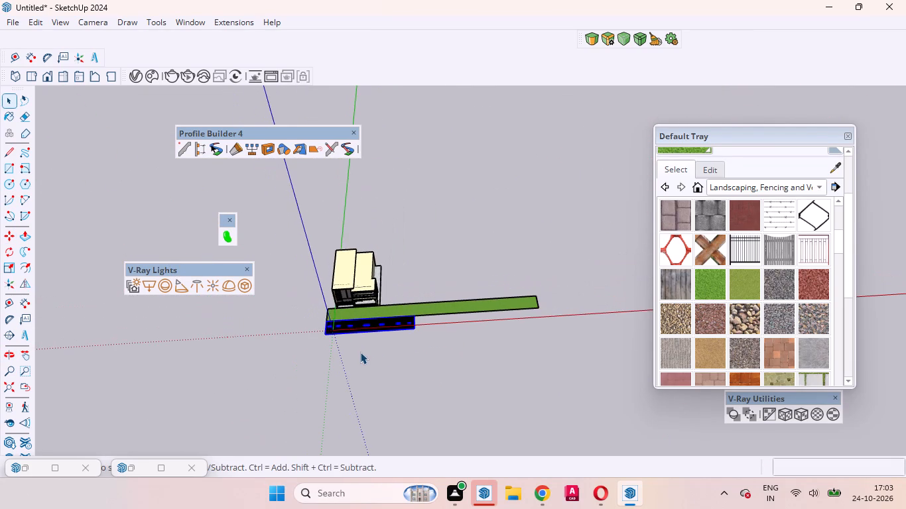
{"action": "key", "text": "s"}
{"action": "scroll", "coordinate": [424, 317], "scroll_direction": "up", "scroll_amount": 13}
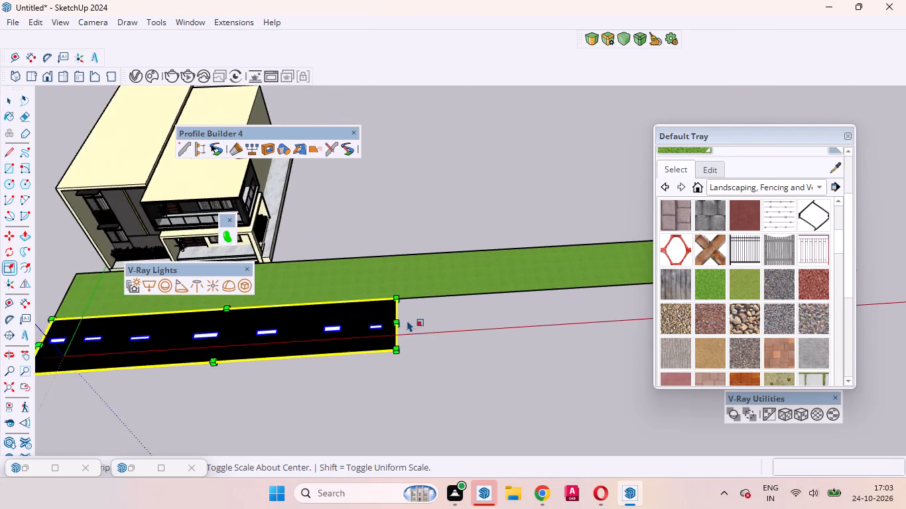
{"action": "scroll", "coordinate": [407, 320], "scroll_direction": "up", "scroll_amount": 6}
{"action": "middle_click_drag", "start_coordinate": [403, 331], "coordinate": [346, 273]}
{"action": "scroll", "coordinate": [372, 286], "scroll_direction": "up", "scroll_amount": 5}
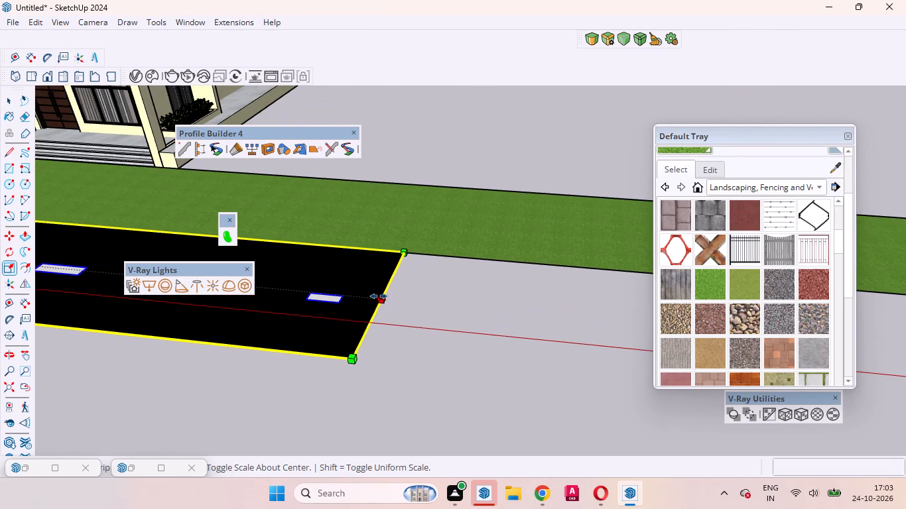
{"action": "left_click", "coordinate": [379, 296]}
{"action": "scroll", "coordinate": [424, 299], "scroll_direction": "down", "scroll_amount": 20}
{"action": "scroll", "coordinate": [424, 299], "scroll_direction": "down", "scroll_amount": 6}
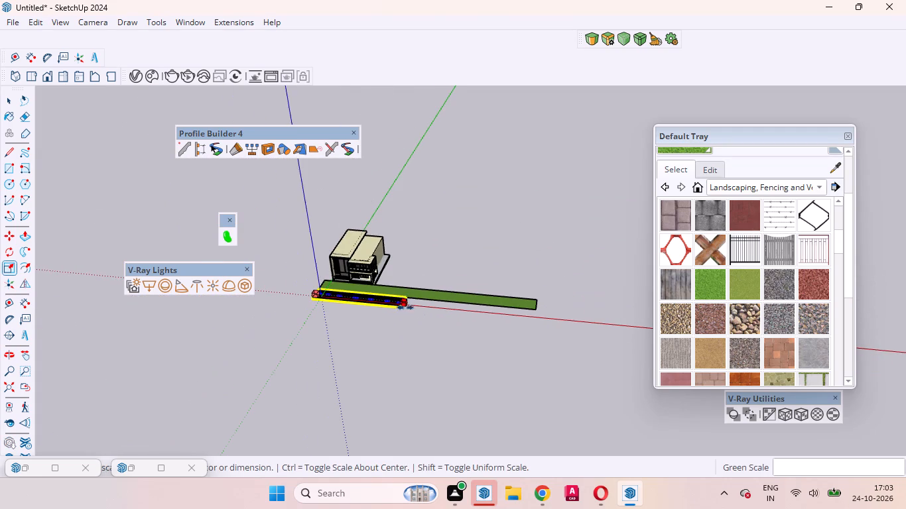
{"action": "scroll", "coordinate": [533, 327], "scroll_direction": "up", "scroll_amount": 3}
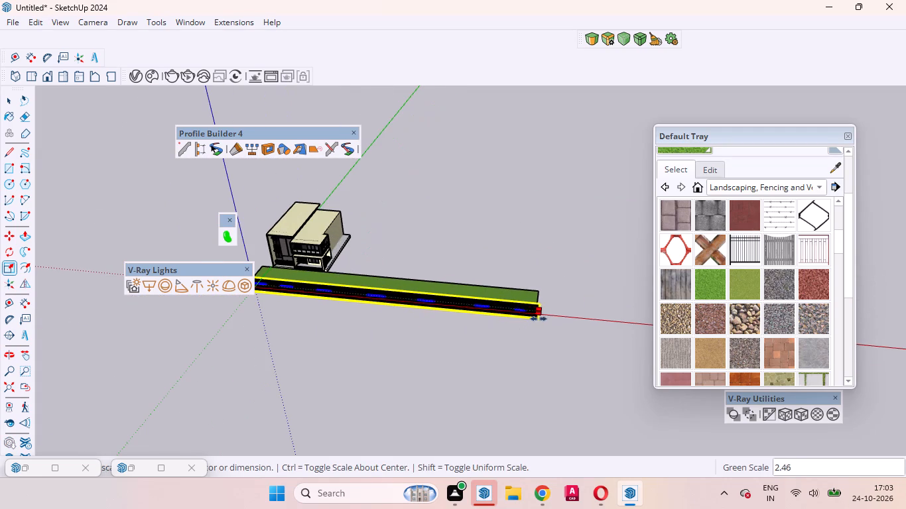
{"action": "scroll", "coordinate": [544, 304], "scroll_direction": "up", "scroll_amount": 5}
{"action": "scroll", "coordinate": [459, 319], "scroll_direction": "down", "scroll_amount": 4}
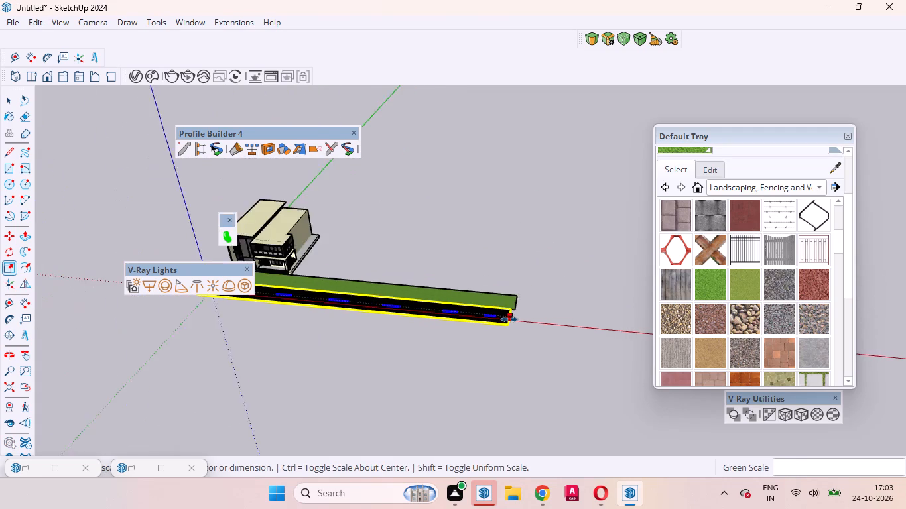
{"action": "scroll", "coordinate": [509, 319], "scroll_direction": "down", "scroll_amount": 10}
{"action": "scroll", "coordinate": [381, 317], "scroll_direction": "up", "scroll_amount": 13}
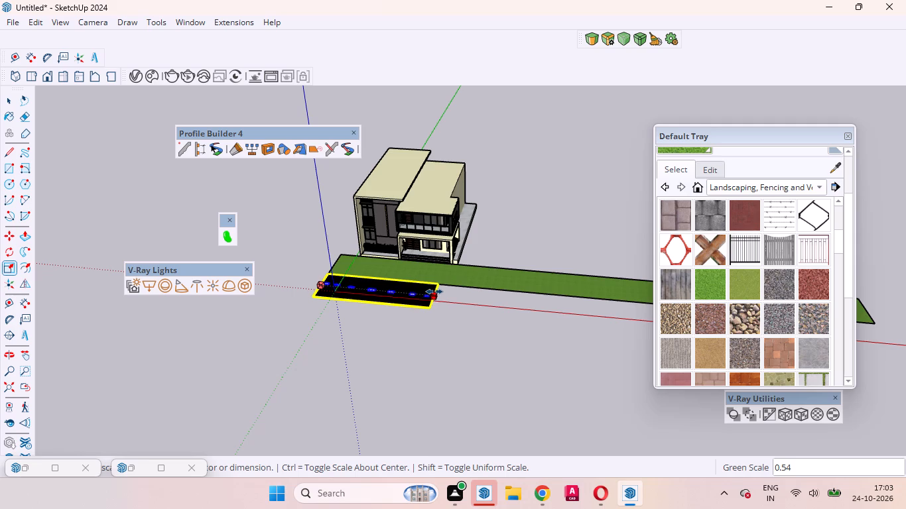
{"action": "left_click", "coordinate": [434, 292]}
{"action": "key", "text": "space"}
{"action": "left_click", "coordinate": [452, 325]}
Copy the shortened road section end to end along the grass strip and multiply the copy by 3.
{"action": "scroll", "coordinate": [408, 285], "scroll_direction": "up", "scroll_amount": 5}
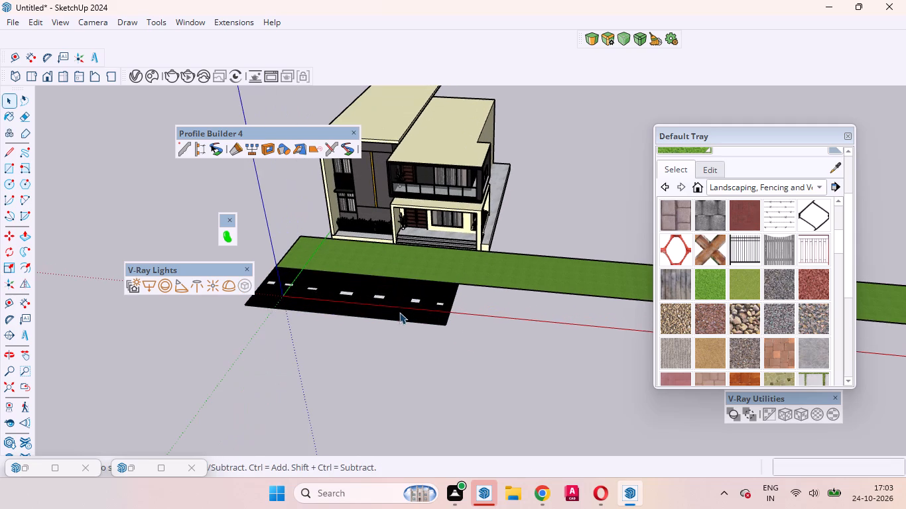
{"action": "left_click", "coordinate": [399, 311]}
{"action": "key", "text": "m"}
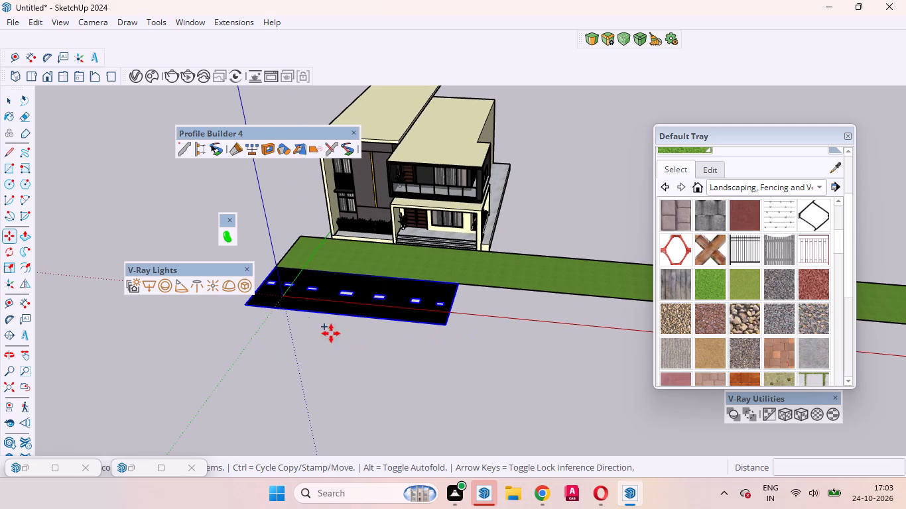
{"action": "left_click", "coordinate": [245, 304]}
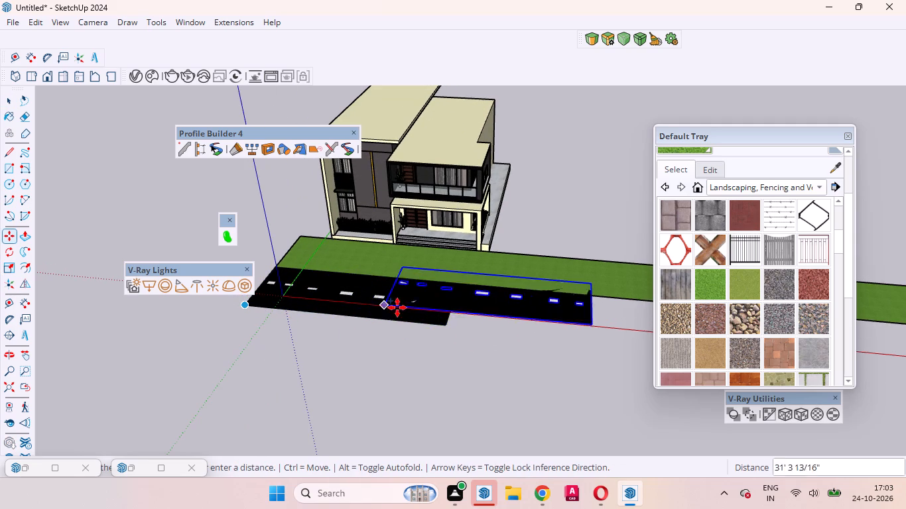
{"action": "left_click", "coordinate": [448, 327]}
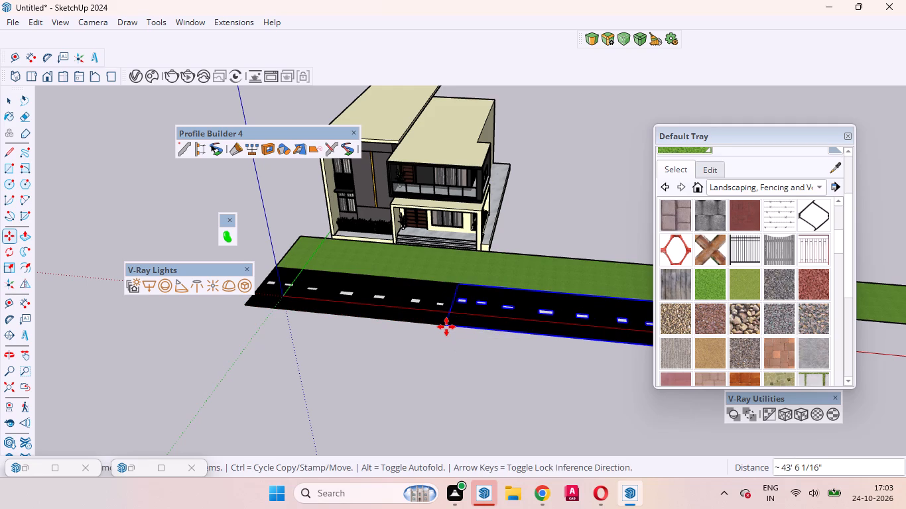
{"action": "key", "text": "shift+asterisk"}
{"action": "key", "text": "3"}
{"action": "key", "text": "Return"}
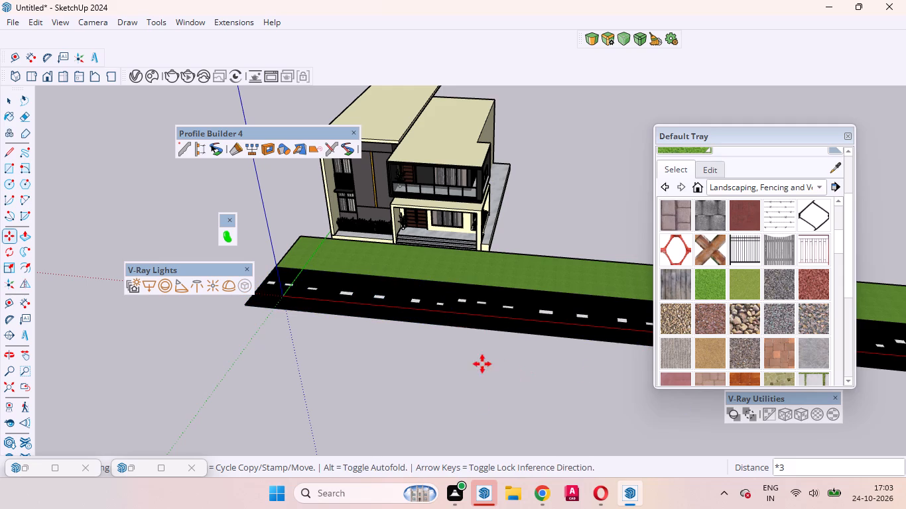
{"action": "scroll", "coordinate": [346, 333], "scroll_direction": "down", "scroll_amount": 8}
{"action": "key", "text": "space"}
Undo the arrayed road copies and delete the remaining original road section.
{"action": "scroll", "coordinate": [316, 402], "scroll_direction": "down", "scroll_amount": 9}
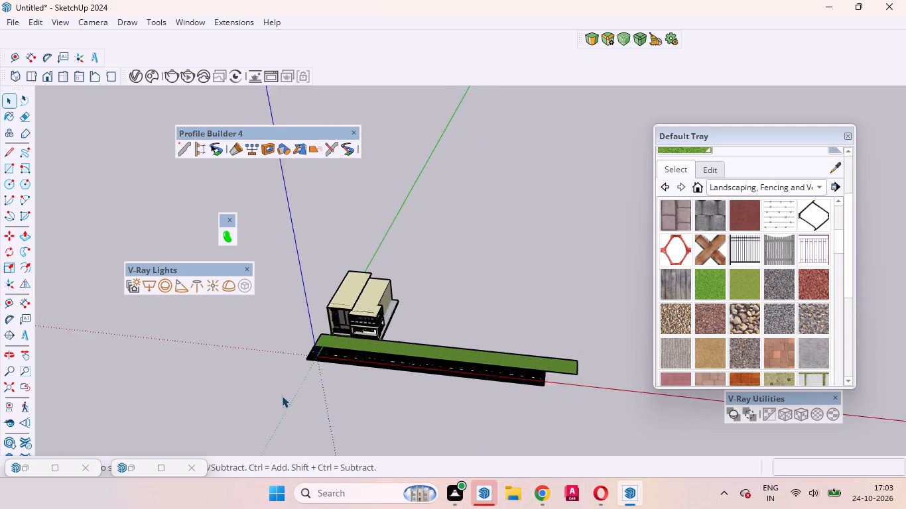
{"action": "scroll", "coordinate": [282, 396], "scroll_direction": "down", "scroll_amount": 2}
{"action": "scroll", "coordinate": [336, 387], "scroll_direction": "up", "scroll_amount": 17}
{"action": "middle_click_drag", "start_coordinate": [497, 403], "coordinate": [532, 476]}
{"action": "scroll", "coordinate": [532, 463], "scroll_direction": "up", "scroll_amount": 1}
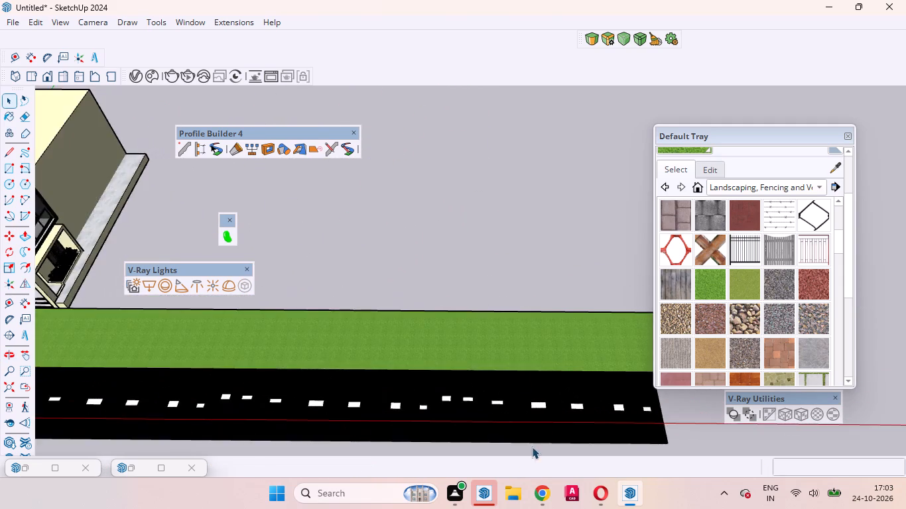
{"action": "scroll", "coordinate": [513, 313], "scroll_direction": "down", "scroll_amount": 10}
{"action": "middle_click_drag", "start_coordinate": [457, 327], "coordinate": [596, 414]}
{"action": "scroll", "coordinate": [417, 410], "scroll_direction": "up", "scroll_amount": 8}
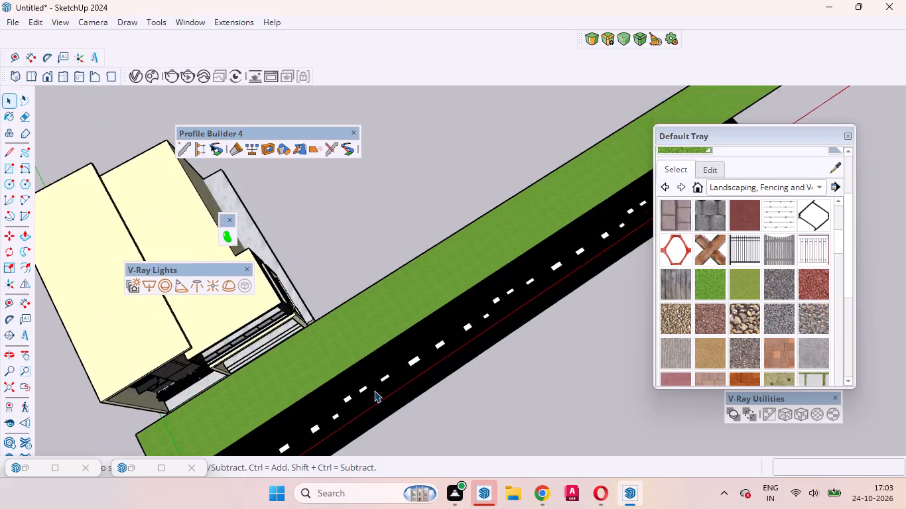
{"action": "scroll", "coordinate": [385, 336], "scroll_direction": "down", "scroll_amount": 10}
{"action": "scroll", "coordinate": [367, 339], "scroll_direction": "up", "scroll_amount": 9}
{"action": "left_click", "coordinate": [358, 379]}
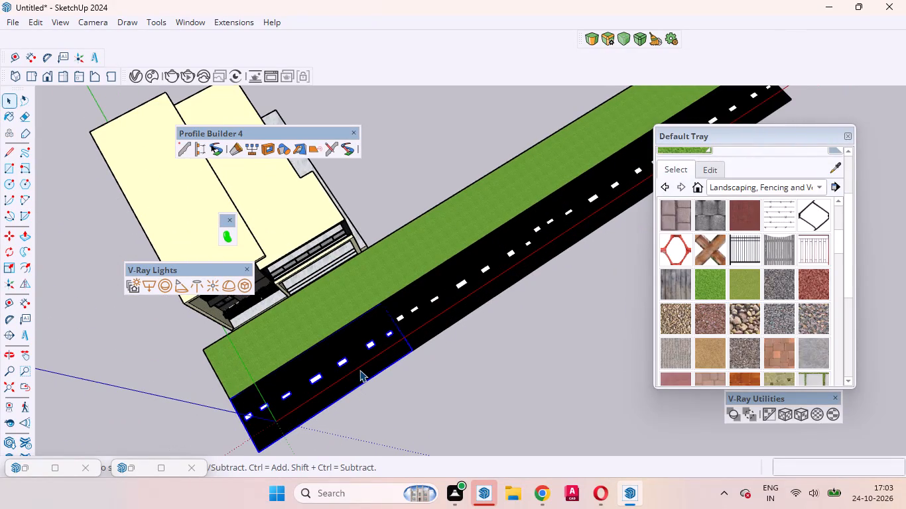
{"action": "key", "text": "ctrl+z"}
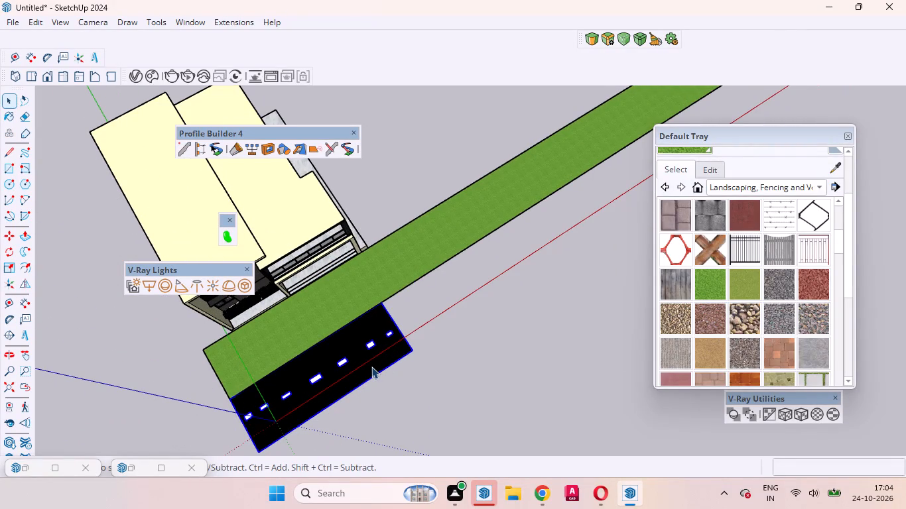
{"action": "key", "text": "Delete"}
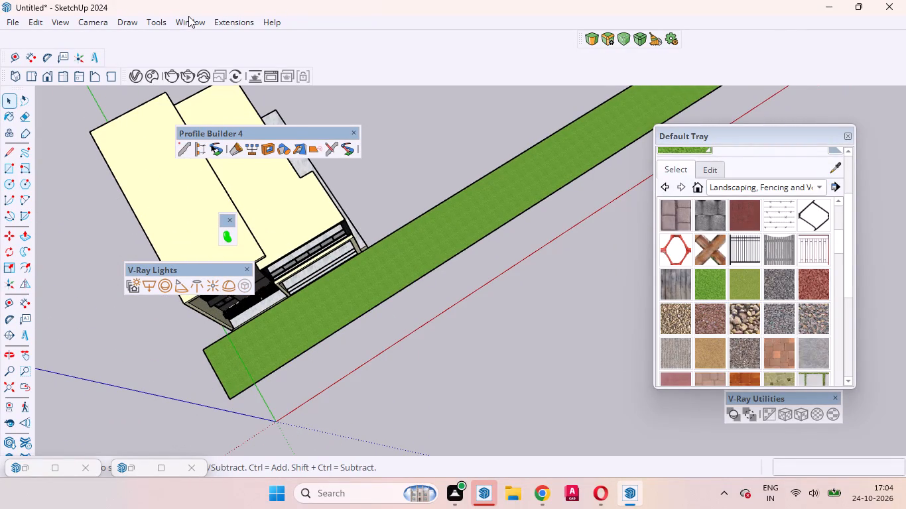
Browse the 3D Warehouse road models for another straight road to use in front of the house.
{"action": "left_click", "coordinate": [188, 16]}
{"action": "left_click", "coordinate": [200, 123]}
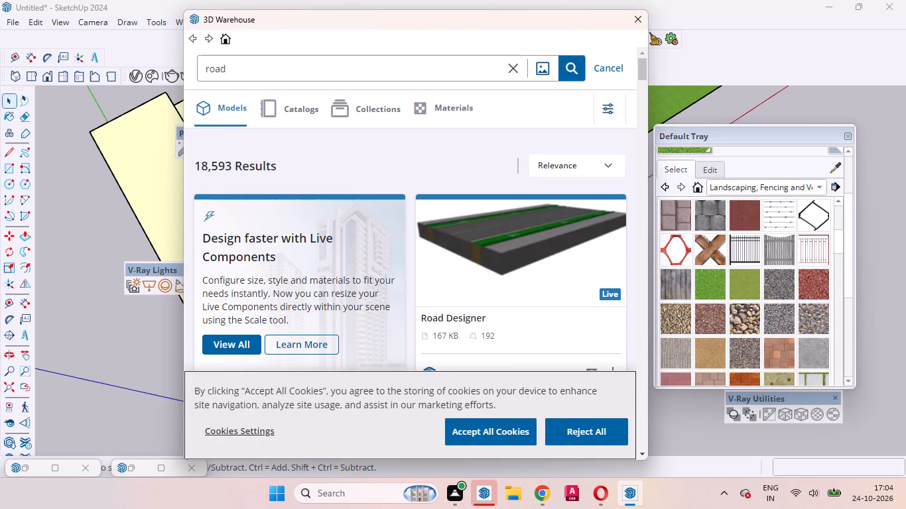
{"action": "scroll", "coordinate": [357, 168], "scroll_direction": "down", "scroll_amount": 9}
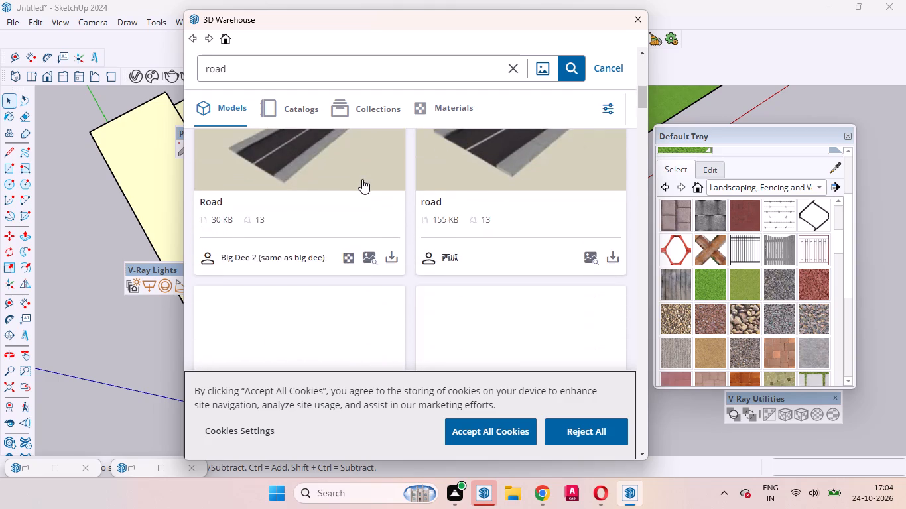
{"action": "scroll", "coordinate": [362, 180], "scroll_direction": "up", "scroll_amount": 2}
{"action": "scroll", "coordinate": [334, 212], "scroll_direction": "down", "scroll_amount": 1}
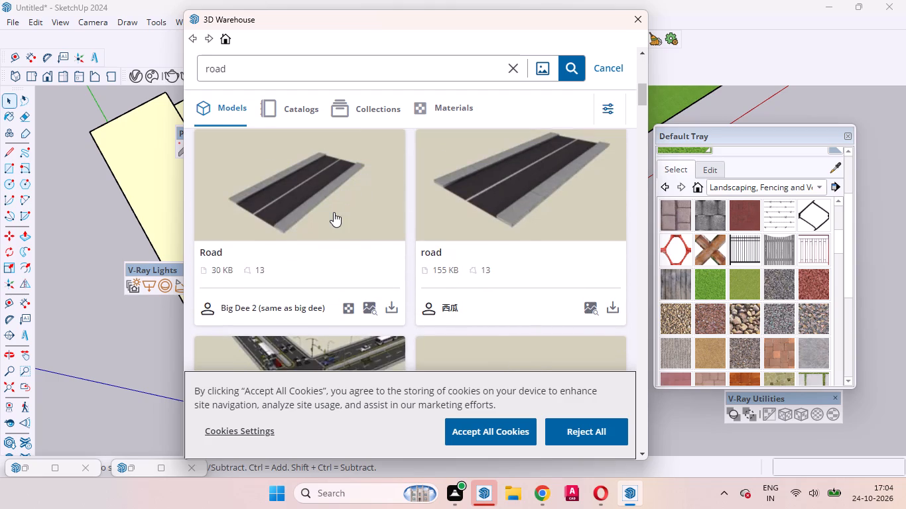
{"action": "scroll", "coordinate": [334, 212], "scroll_direction": "down", "scroll_amount": 3}
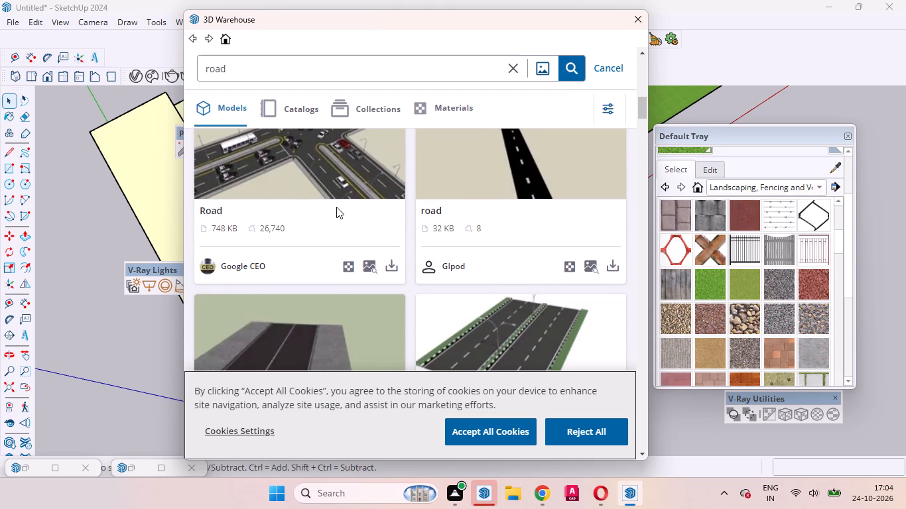
{"action": "scroll", "coordinate": [338, 203], "scroll_direction": "down", "scroll_amount": 7}
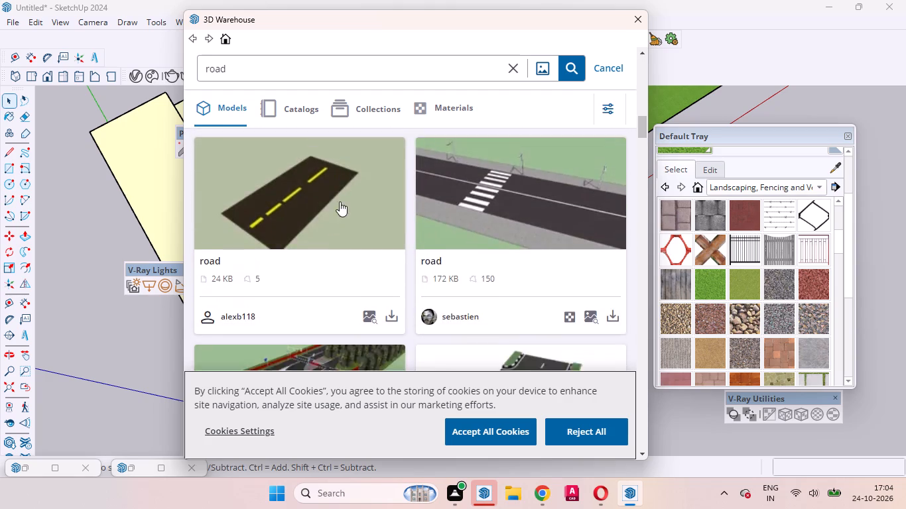
{"action": "scroll", "coordinate": [340, 201], "scroll_direction": "down", "scroll_amount": 5}
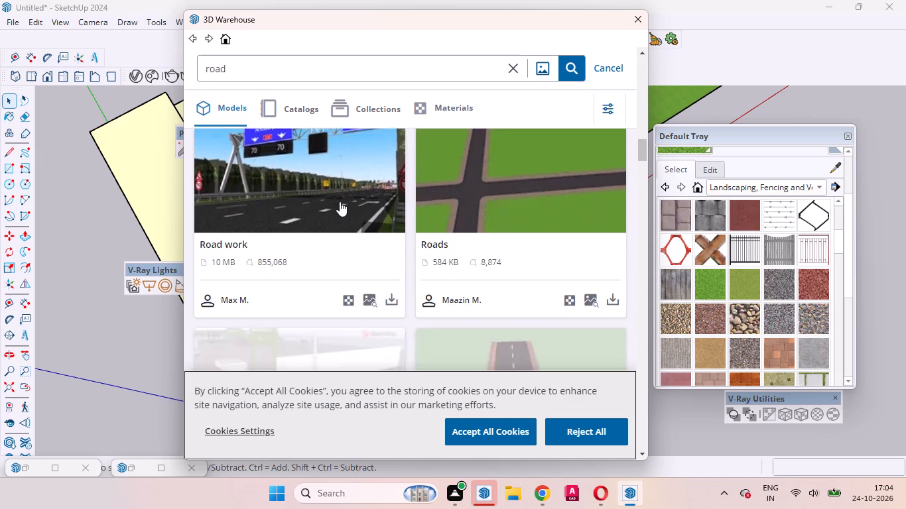
{"action": "scroll", "coordinate": [340, 201], "scroll_direction": "down", "scroll_amount": 5}
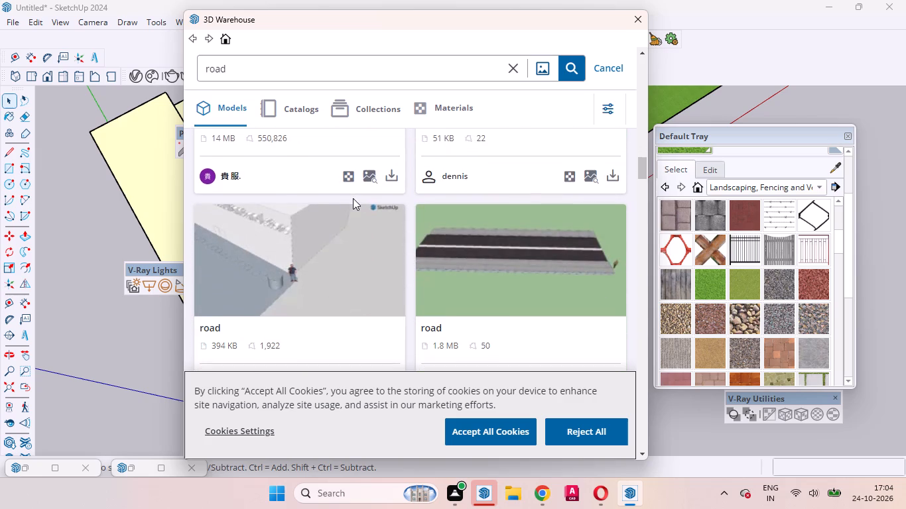
{"action": "scroll", "coordinate": [353, 198], "scroll_direction": "down", "scroll_amount": 1}
{"action": "scroll", "coordinate": [353, 199], "scroll_direction": "up", "scroll_amount": 2}
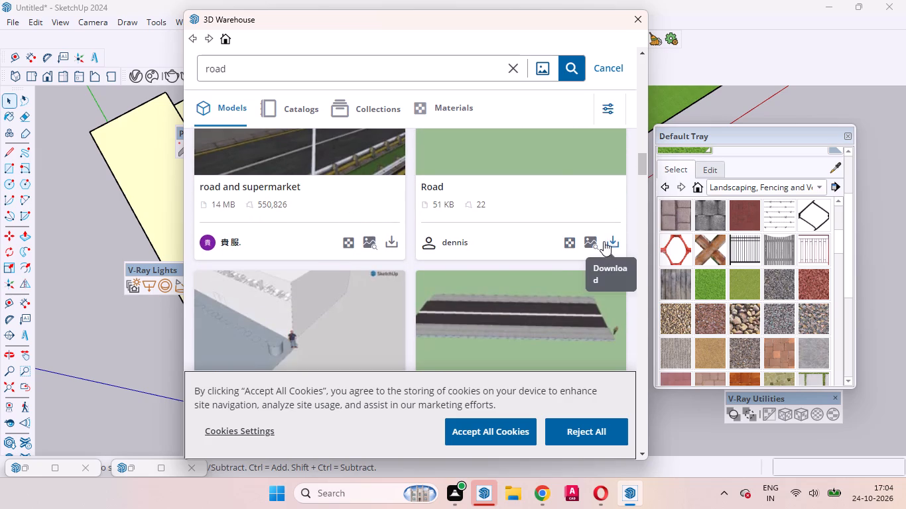
Load the 51 KB "Road" model from 3D Warehouse into the scene and place it beside the grass strip.
{"action": "left_click", "coordinate": [606, 241]}
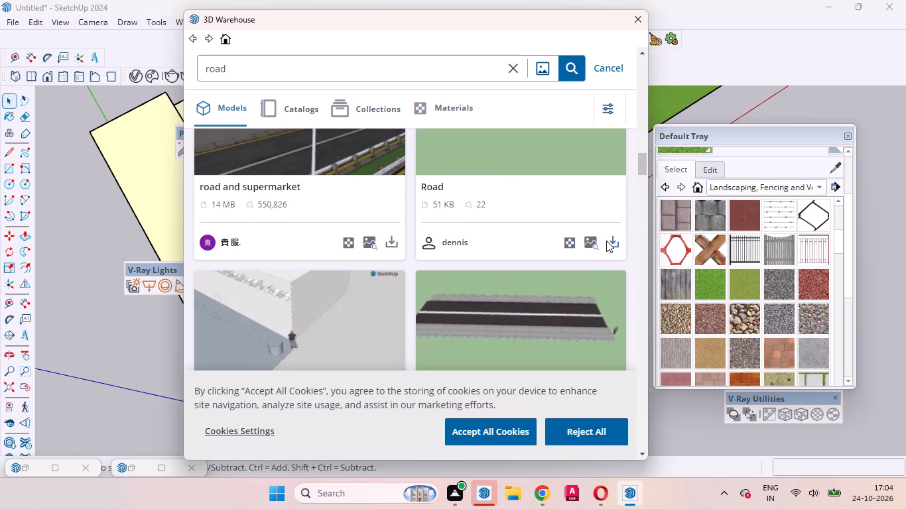
{"action": "left_click", "coordinate": [346, 249]}
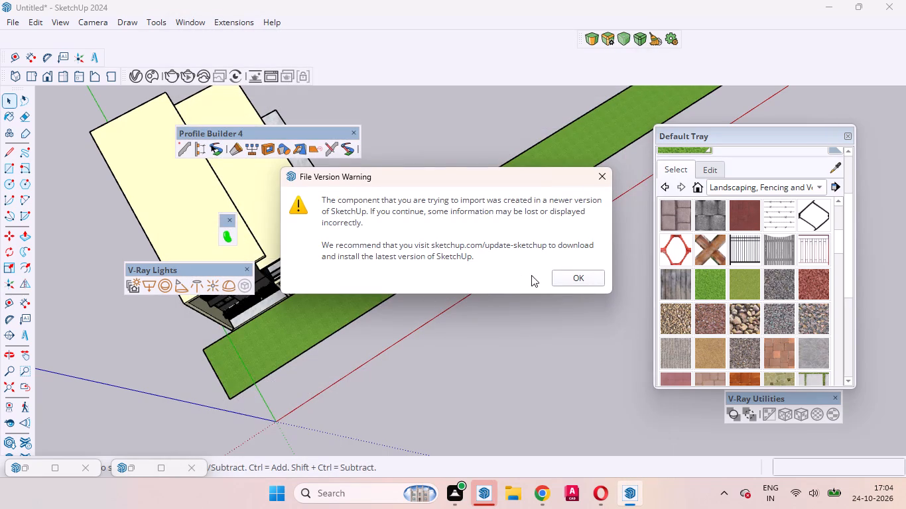
{"action": "left_click", "coordinate": [566, 277]}
{"action": "scroll", "coordinate": [452, 333], "scroll_direction": "down", "scroll_amount": 9}
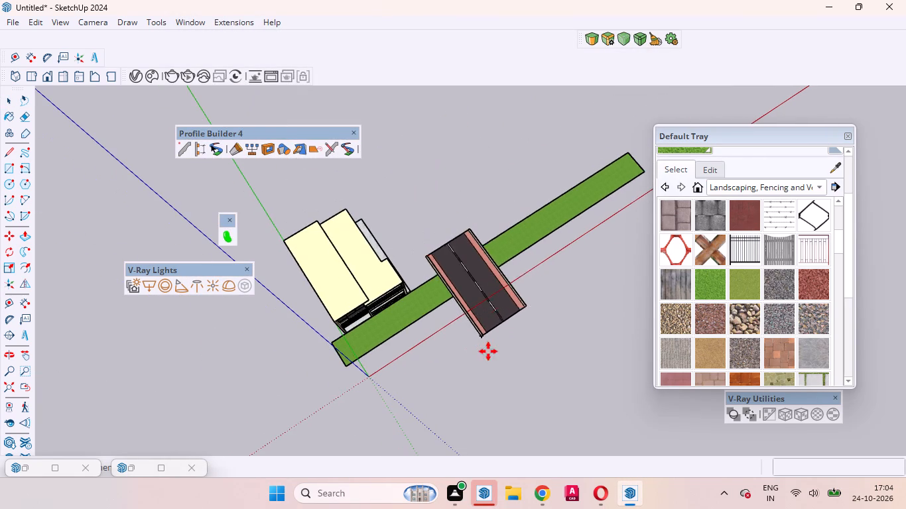
{"action": "left_click", "coordinate": [495, 372]}
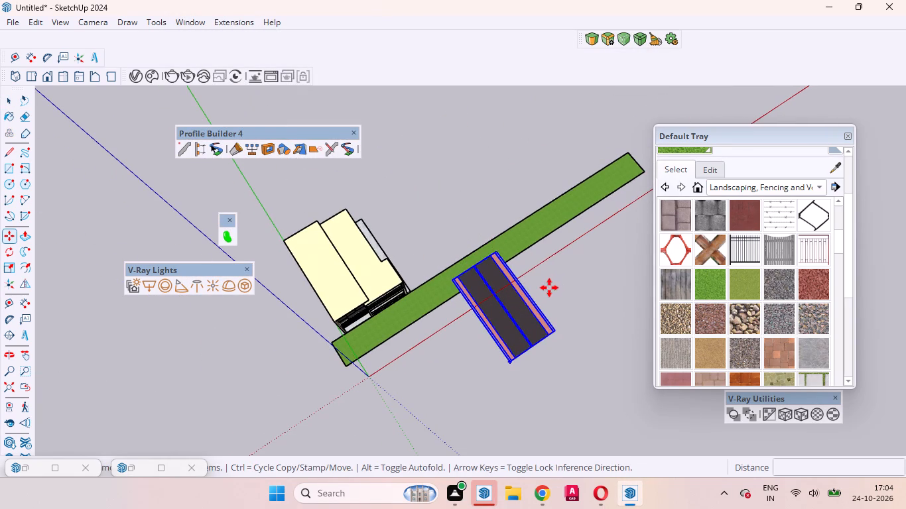
Rotate the imported road 90 degrees so it runs parallel to the grass strip.
{"action": "key", "text": "space"}
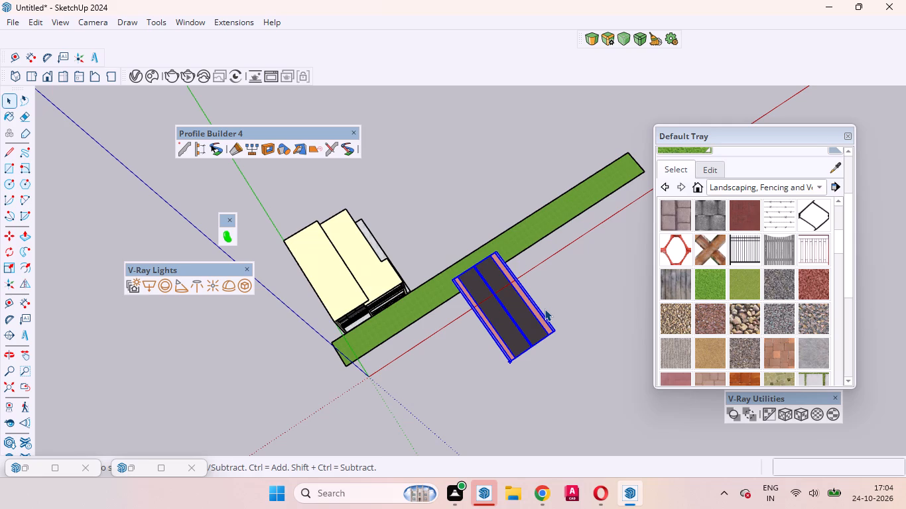
{"action": "key", "text": "q"}
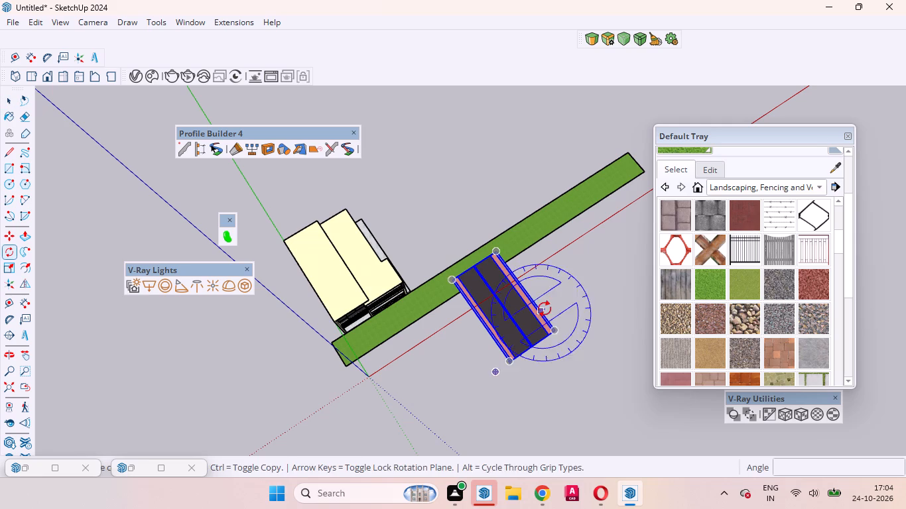
{"action": "left_click", "coordinate": [570, 352]}
{"action": "left_click", "coordinate": [533, 380]}
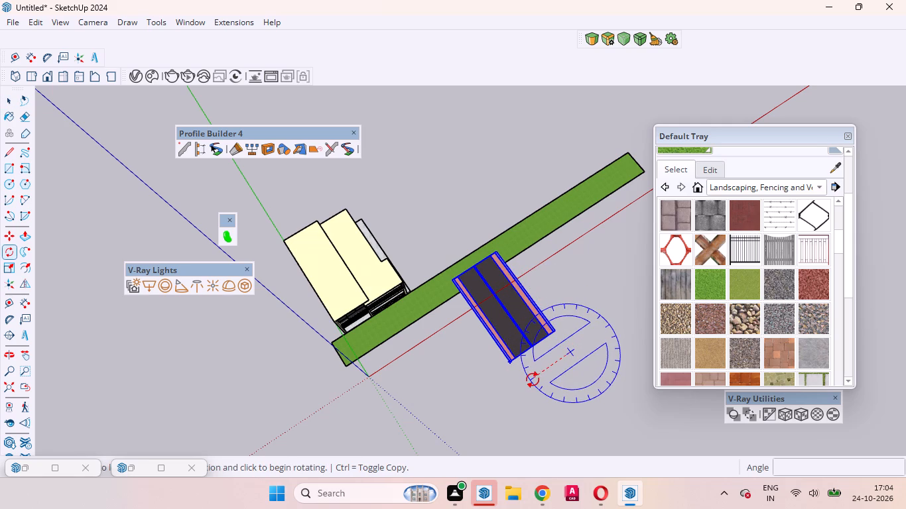
{"action": "type", "text": "90"}
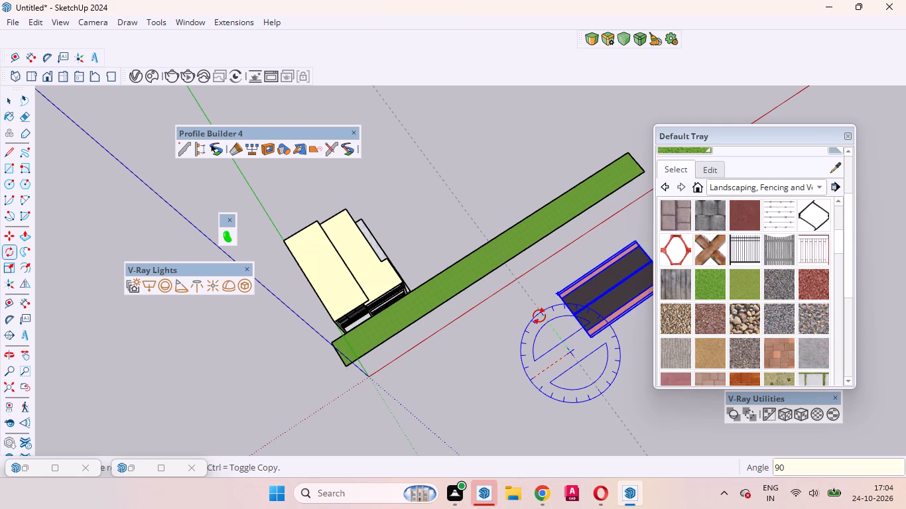
{"action": "key", "text": "Return"}
{"action": "key", "text": "space"}
{"action": "left_click", "coordinate": [547, 337]}
Move the road by its house-side bottom end corner, bringing it level with the end of the grass strip.
{"action": "scroll", "coordinate": [596, 290], "scroll_direction": "up", "scroll_amount": 10}
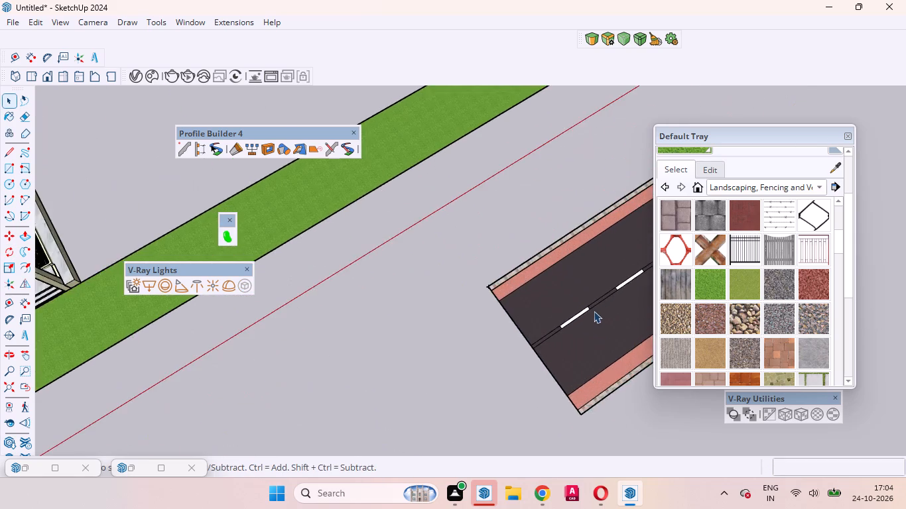
{"action": "middle_click_drag", "start_coordinate": [568, 320], "coordinate": [550, 161]}
{"action": "scroll", "coordinate": [509, 183], "scroll_direction": "down", "scroll_amount": 5}
{"action": "scroll", "coordinate": [503, 244], "scroll_direction": "up", "scroll_amount": 11}
{"action": "middle_click_drag", "start_coordinate": [602, 338], "coordinate": [635, 388]}
{"action": "scroll", "coordinate": [499, 207], "scroll_direction": "down", "scroll_amount": 10}
{"action": "scroll", "coordinate": [548, 217], "scroll_direction": "up", "scroll_amount": 5}
{"action": "left_click", "coordinate": [505, 233]}
{"action": "scroll", "coordinate": [470, 205], "scroll_direction": "up", "scroll_amount": 5}
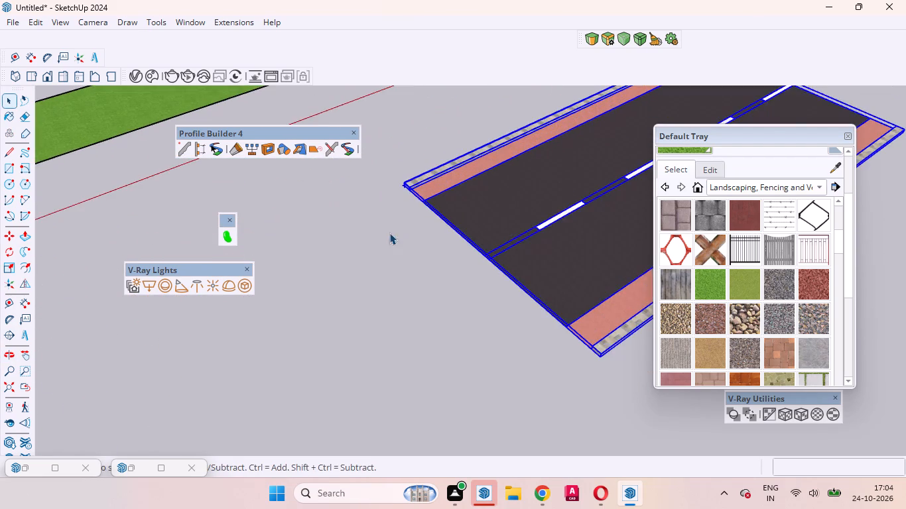
{"action": "middle_click_drag", "start_coordinate": [390, 233], "coordinate": [509, 119]}
{"action": "scroll", "coordinate": [509, 119], "scroll_direction": "up", "scroll_amount": 9}
{"action": "scroll", "coordinate": [291, 295], "scroll_direction": "up", "scroll_amount": 3}
{"action": "scroll", "coordinate": [367, 242], "scroll_direction": "down", "scroll_amount": 5}
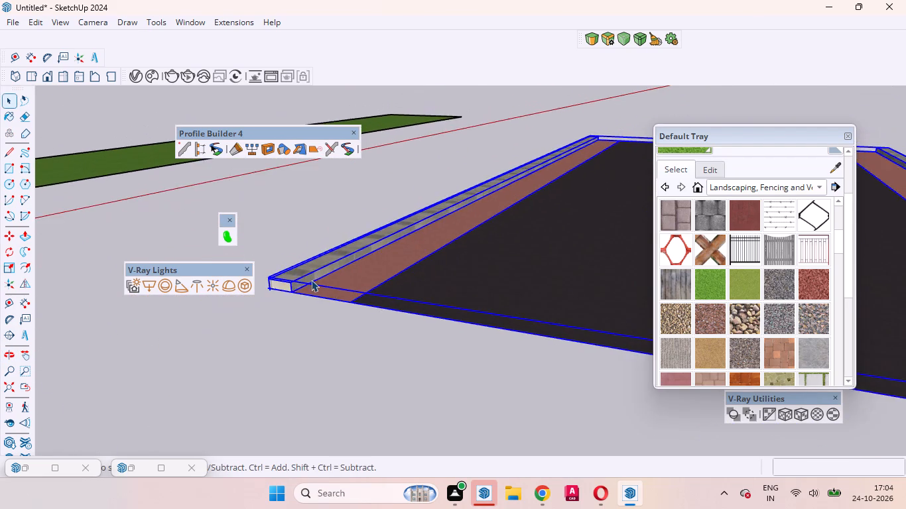
{"action": "middle_click_drag", "start_coordinate": [295, 280], "coordinate": [381, 226]}
{"action": "scroll", "coordinate": [381, 226], "scroll_direction": "up", "scroll_amount": 1}
{"action": "key", "text": "m"}
{"action": "scroll", "coordinate": [143, 355], "scroll_direction": "up", "scroll_amount": 2}
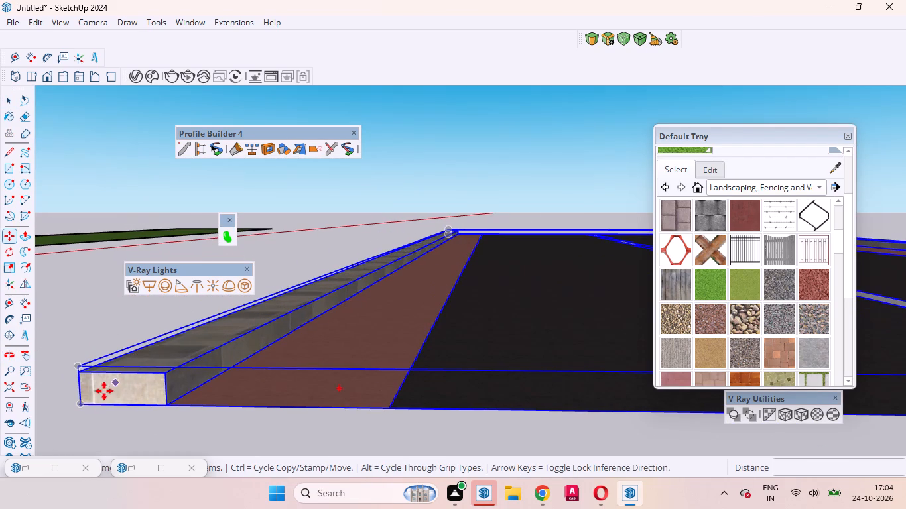
{"action": "left_click", "coordinate": [78, 402]}
{"action": "scroll", "coordinate": [349, 260], "scroll_direction": "down", "scroll_amount": 8}
{"action": "scroll", "coordinate": [459, 185], "scroll_direction": "up", "scroll_amount": 1}
{"action": "scroll", "coordinate": [460, 185], "scroll_direction": "down", "scroll_amount": 2}
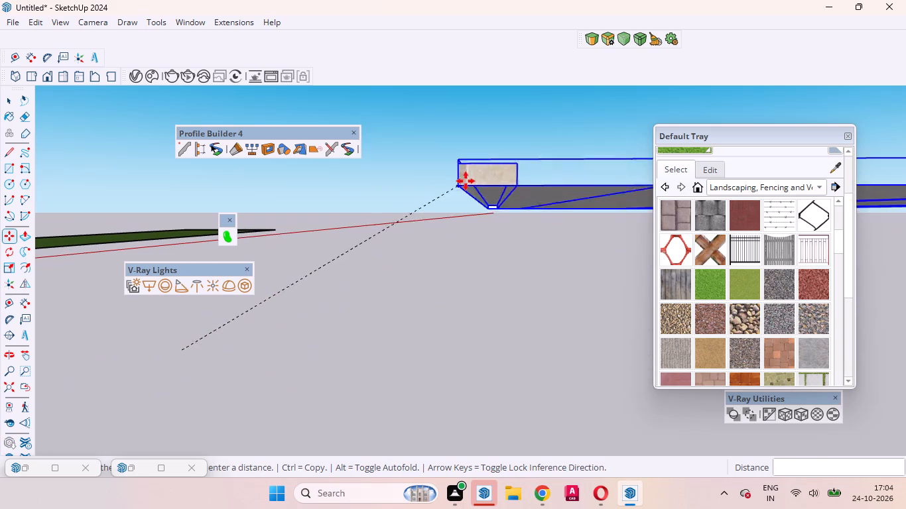
{"action": "scroll", "coordinate": [466, 181], "scroll_direction": "down", "scroll_amount": 20}
{"action": "scroll", "coordinate": [466, 181], "scroll_direction": "down", "scroll_amount": 16}
{"action": "scroll", "coordinate": [431, 290], "scroll_direction": "up", "scroll_amount": 3}
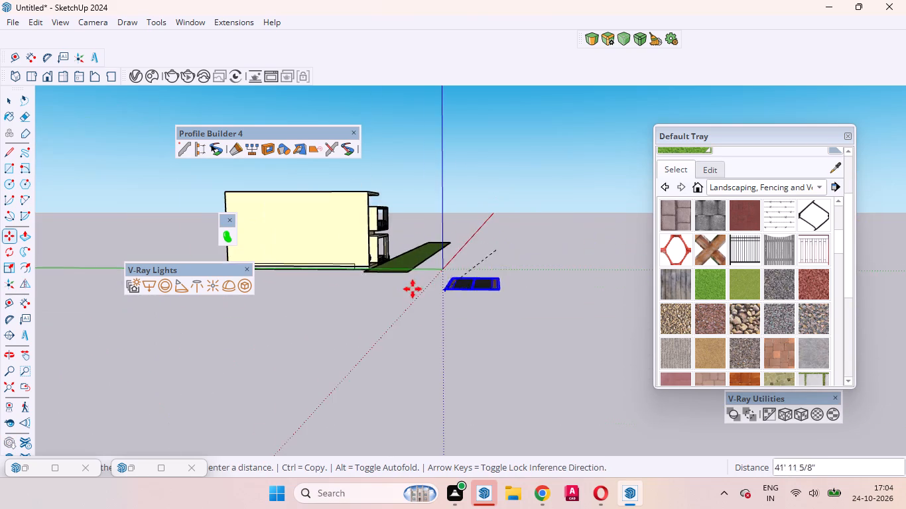
{"action": "scroll", "coordinate": [413, 289], "scroll_direction": "up", "scroll_amount": 11}
{"action": "scroll", "coordinate": [422, 247], "scroll_direction": "down", "scroll_amount": 10}
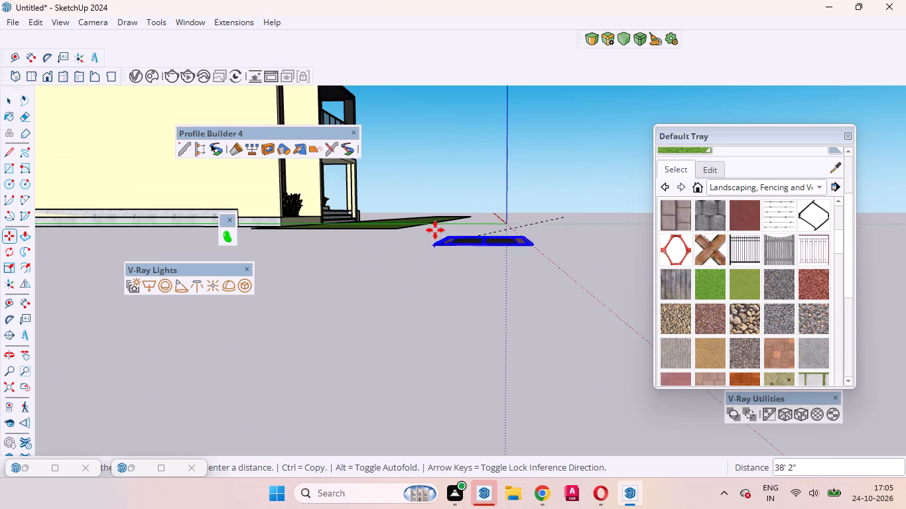
{"action": "middle_click_drag", "start_coordinate": [428, 239], "coordinate": [434, 287]}
{"action": "left_click", "coordinate": [444, 313]}
Move the road about 3' 7" sideways so its bottom end corner meets the grass strip's outer end corner.
{"action": "scroll", "coordinate": [448, 309], "scroll_direction": "up", "scroll_amount": 2}
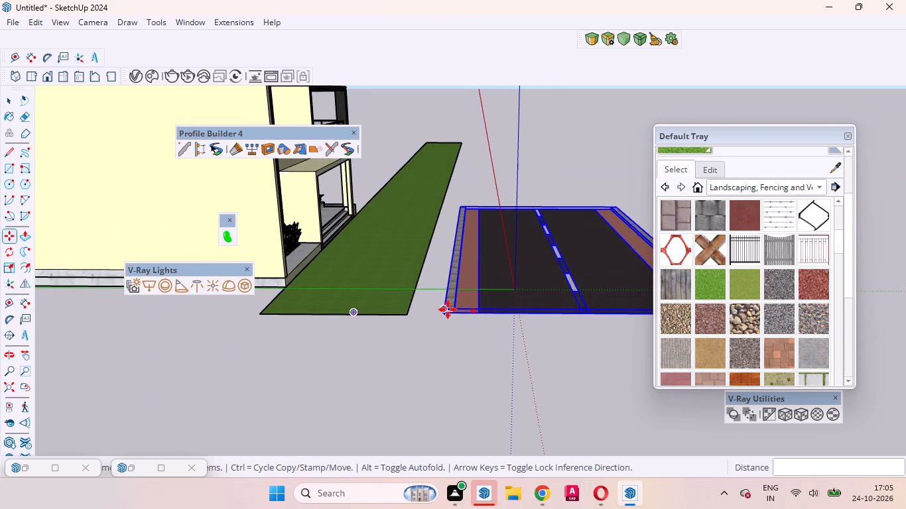
{"action": "scroll", "coordinate": [448, 310], "scroll_direction": "up", "scroll_amount": 12}
{"action": "middle_click_drag", "start_coordinate": [436, 317], "coordinate": [431, 295]}
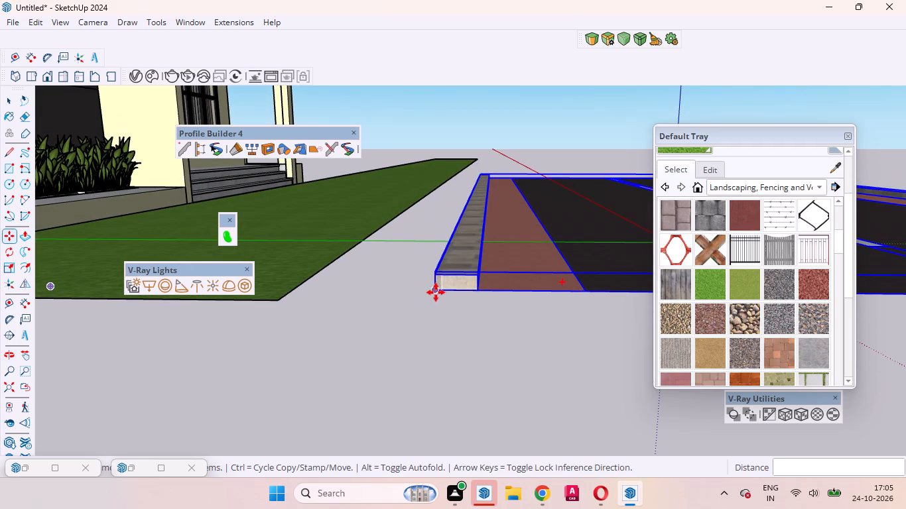
{"action": "left_click", "coordinate": [434, 292]}
{"action": "scroll", "coordinate": [381, 286], "scroll_direction": "down", "scroll_amount": 10}
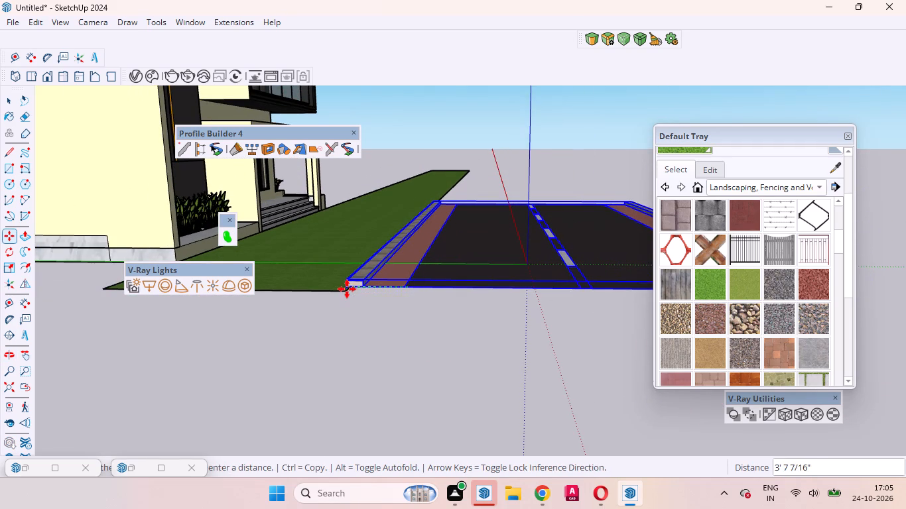
{"action": "left_click", "coordinate": [347, 292]}
{"action": "scroll", "coordinate": [348, 300], "scroll_direction": "up", "scroll_amount": 15}
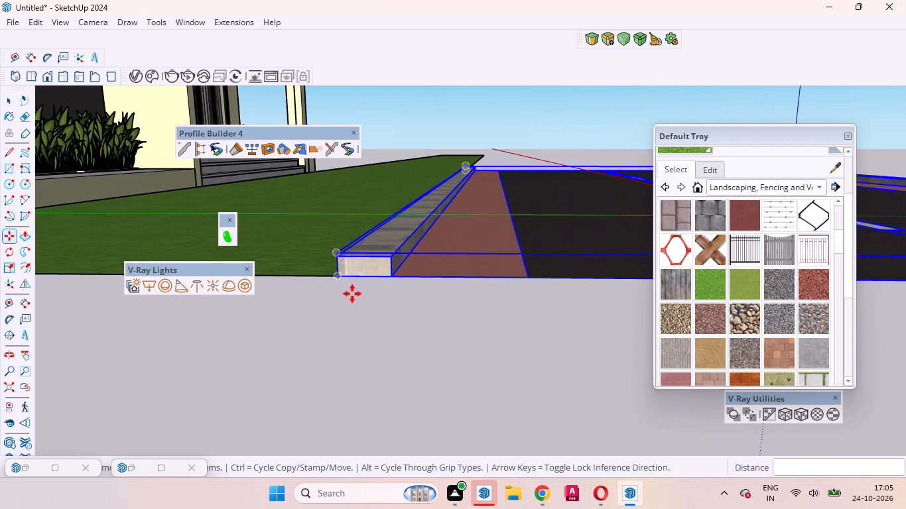
Examine the placed road section's alignment with the grass strip and house from several sides.
{"action": "middle_click_drag", "start_coordinate": [354, 294], "coordinate": [313, 375]}
{"action": "scroll", "coordinate": [281, 333], "scroll_direction": "down", "scroll_amount": 20}
{"action": "scroll", "coordinate": [281, 333], "scroll_direction": "down", "scroll_amount": 11}
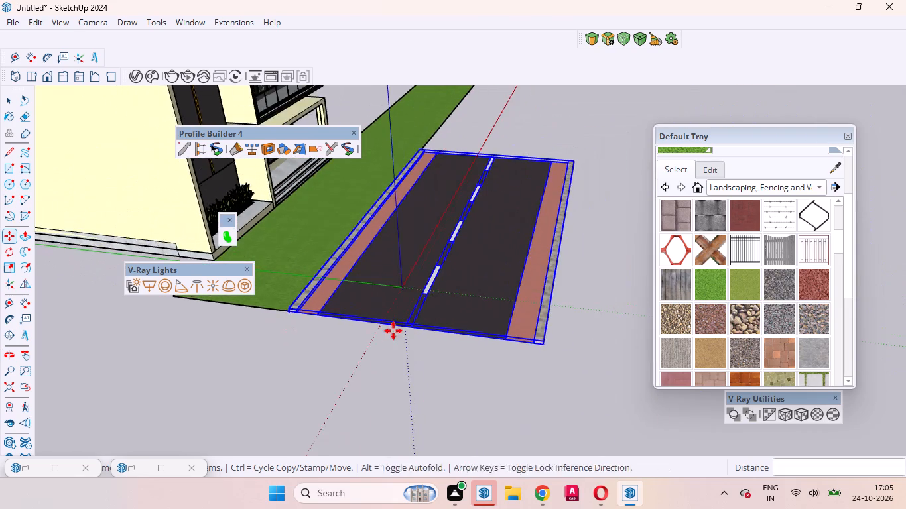
{"action": "middle_click_drag", "start_coordinate": [378, 351], "coordinate": [149, 311]}
{"action": "scroll", "coordinate": [115, 284], "scroll_direction": "down", "scroll_amount": 6}
{"action": "middle_click_drag", "start_coordinate": [265, 294], "coordinate": [261, 417]}
{"action": "scroll", "coordinate": [397, 349], "scroll_direction": "down", "scroll_amount": 2}
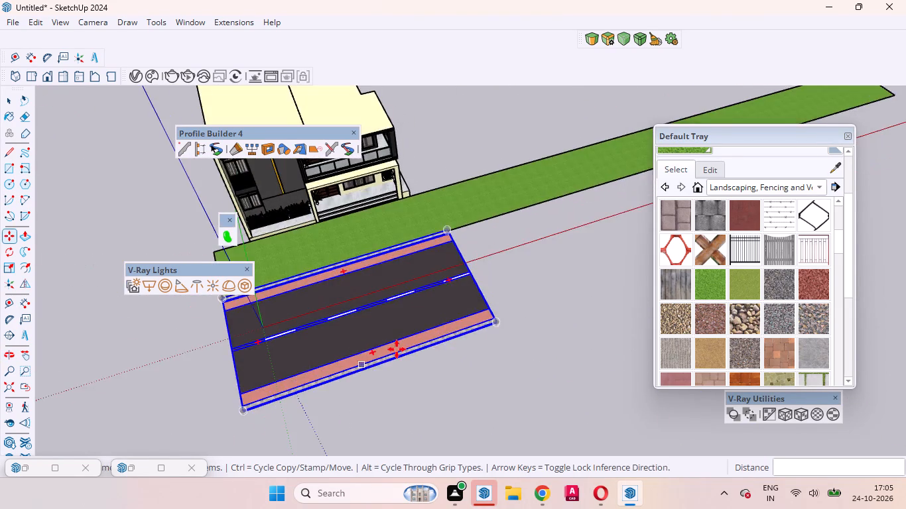
{"action": "scroll", "coordinate": [397, 349], "scroll_direction": "down", "scroll_amount": 9}
{"action": "key", "text": "space"}
{"action": "left_click", "coordinate": [455, 350]}
{"action": "middle_click_drag", "start_coordinate": [462, 359], "coordinate": [442, 360]}
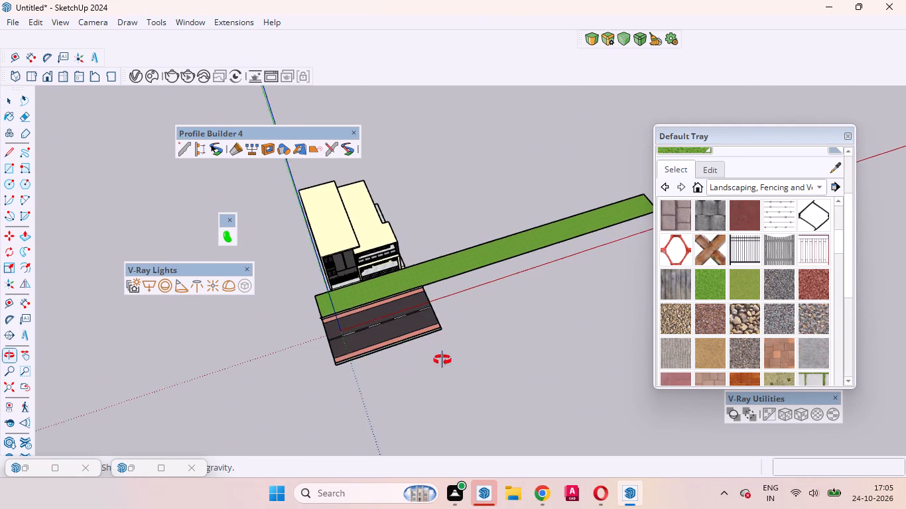
{"action": "middle_click_drag", "start_coordinate": [442, 360], "coordinate": [384, 355]}
{"action": "scroll", "coordinate": [372, 304], "scroll_direction": "up", "scroll_amount": 10}
{"action": "scroll", "coordinate": [376, 316], "scroll_direction": "down", "scroll_amount": 4}
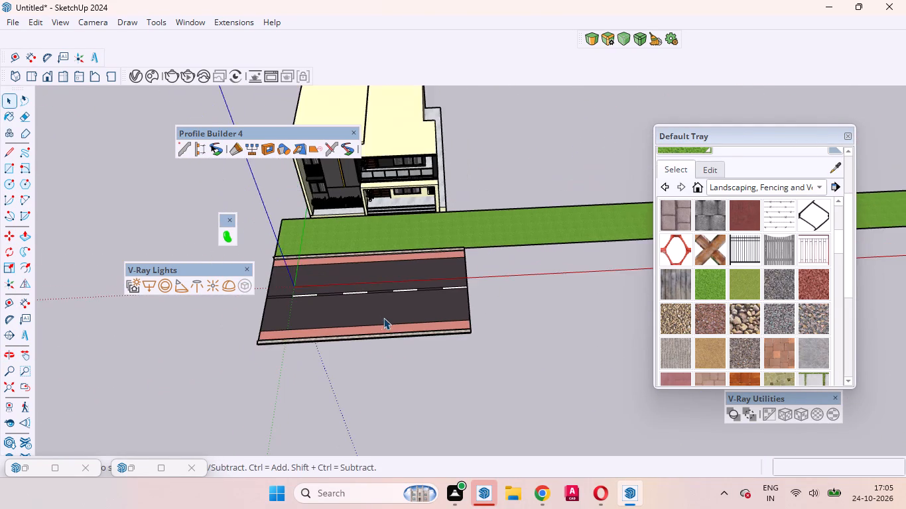
{"action": "middle_click_drag", "start_coordinate": [381, 319], "coordinate": [518, 308]}
{"action": "left_click", "coordinate": [432, 334]}
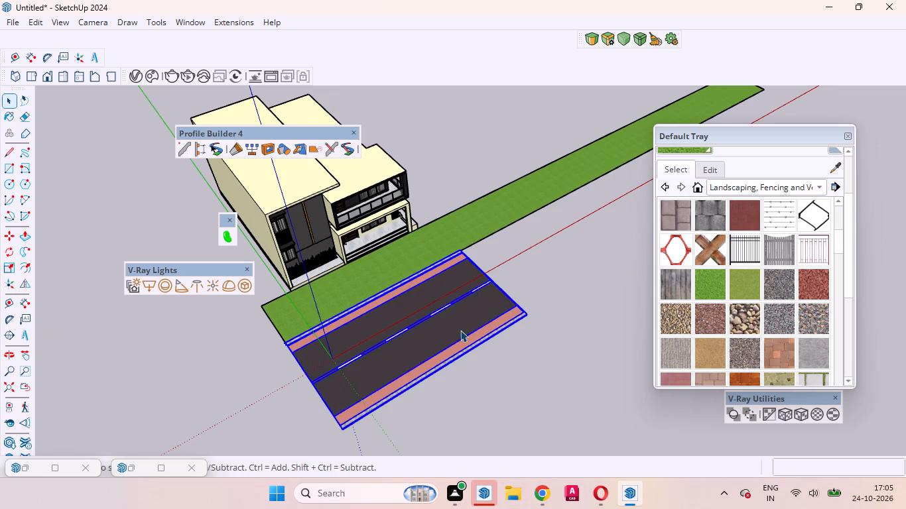
{"action": "middle_click_drag", "start_coordinate": [460, 331], "coordinate": [372, 355]}
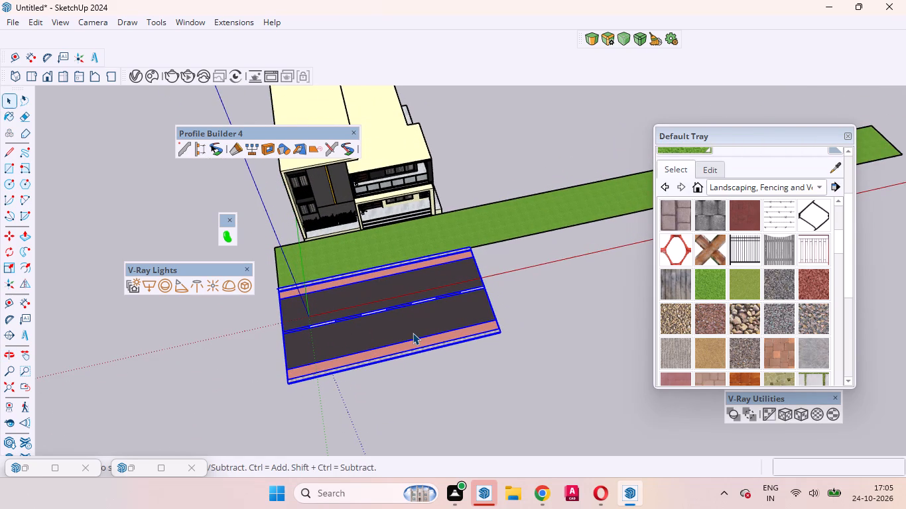
{"action": "middle_click_drag", "start_coordinate": [362, 370], "coordinate": [673, 383]}
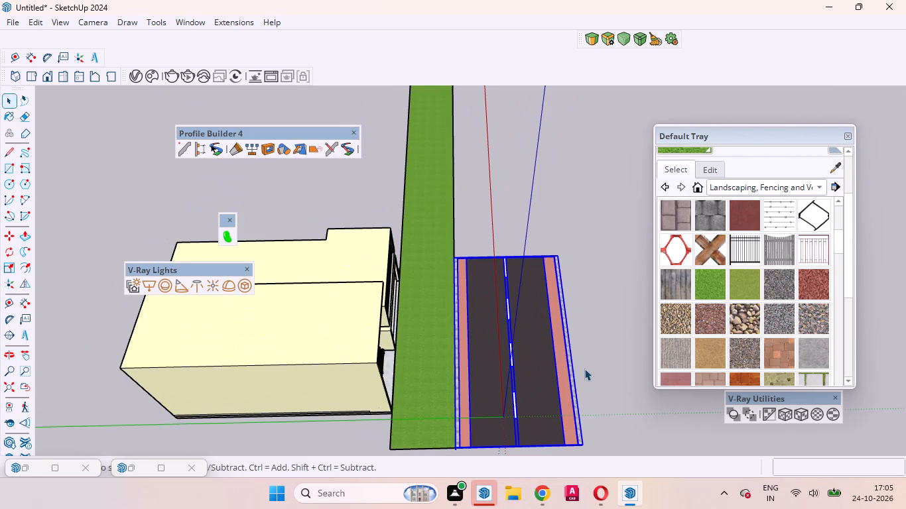
{"action": "middle_click_drag", "start_coordinate": [581, 366], "coordinate": [178, 364]}
{"action": "scroll", "coordinate": [315, 367], "scroll_direction": "up", "scroll_amount": 4}
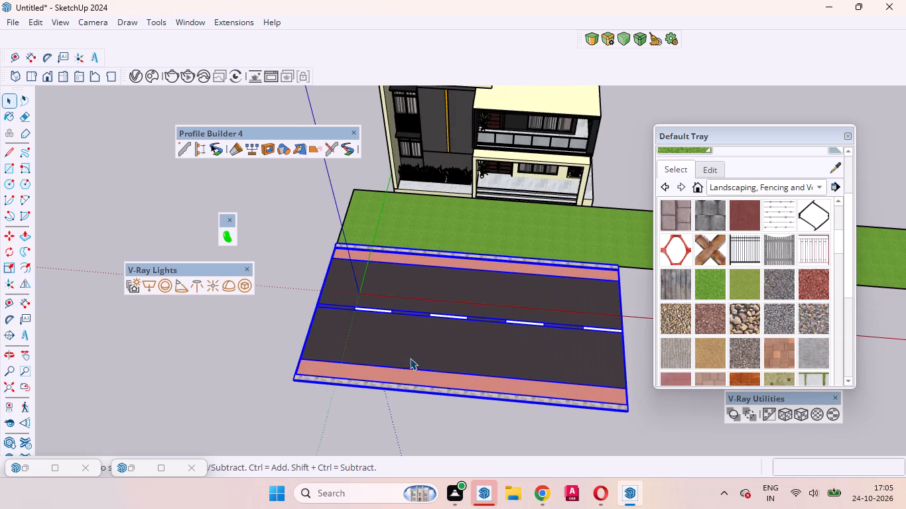
Copy the road section lengthwise by its outer end corner, about 52' 11", so the copy butts against the original's end.
{"action": "triple_click", "coordinate": [399, 371]}
{"action": "double_click", "coordinate": [380, 381]}
{"action": "left_click", "coordinate": [377, 376]}
{"action": "key", "text": "m"}
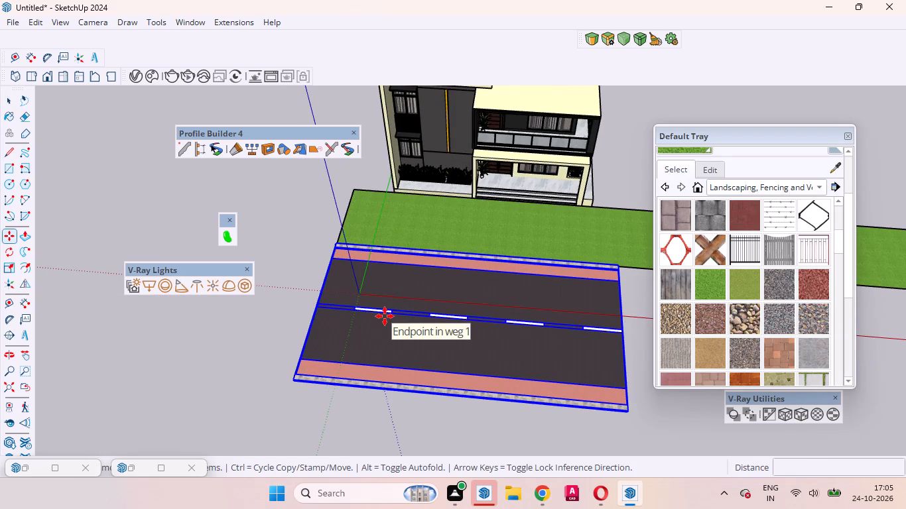
{"action": "scroll", "coordinate": [306, 393], "scroll_direction": "up", "scroll_amount": 3}
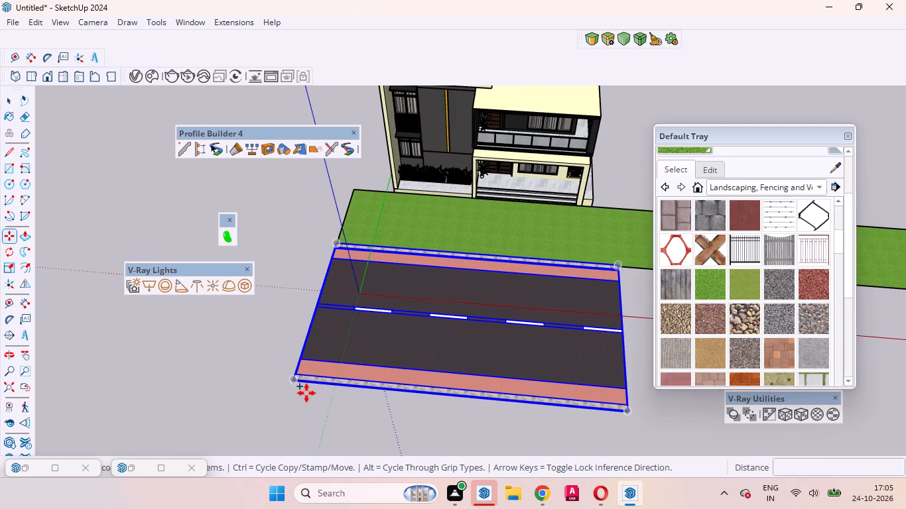
{"action": "scroll", "coordinate": [306, 393], "scroll_direction": "up", "scroll_amount": 12}
{"action": "left_click", "coordinate": [261, 346]}
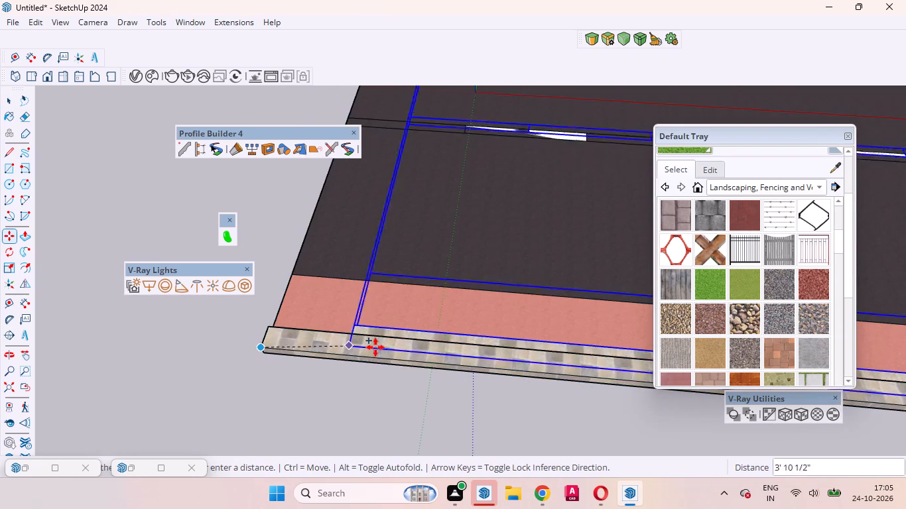
{"action": "scroll", "coordinate": [322, 347], "scroll_direction": "down", "scroll_amount": 20}
{"action": "scroll", "coordinate": [322, 347], "scroll_direction": "down", "scroll_amount": 1}
{"action": "scroll", "coordinate": [495, 382], "scroll_direction": "up", "scroll_amount": 8}
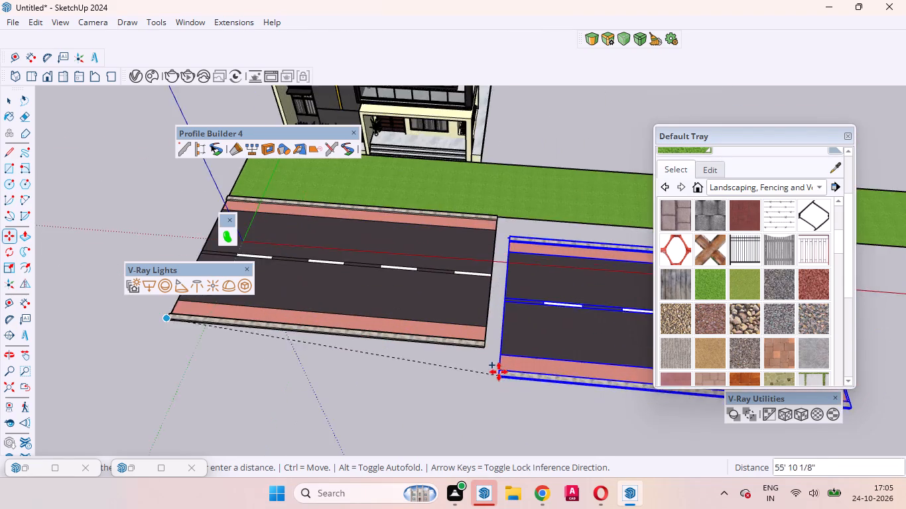
{"action": "scroll", "coordinate": [499, 372], "scroll_direction": "up", "scroll_amount": 10}
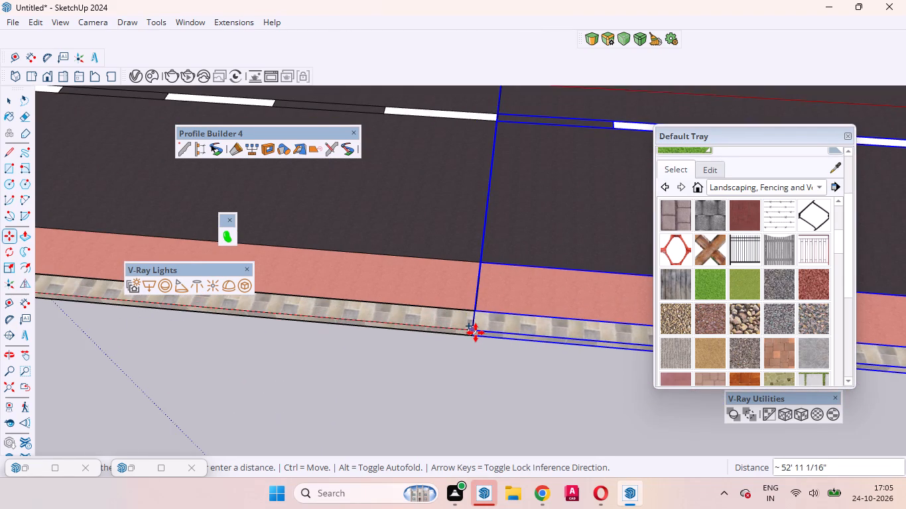
{"action": "left_click", "coordinate": [471, 333]}
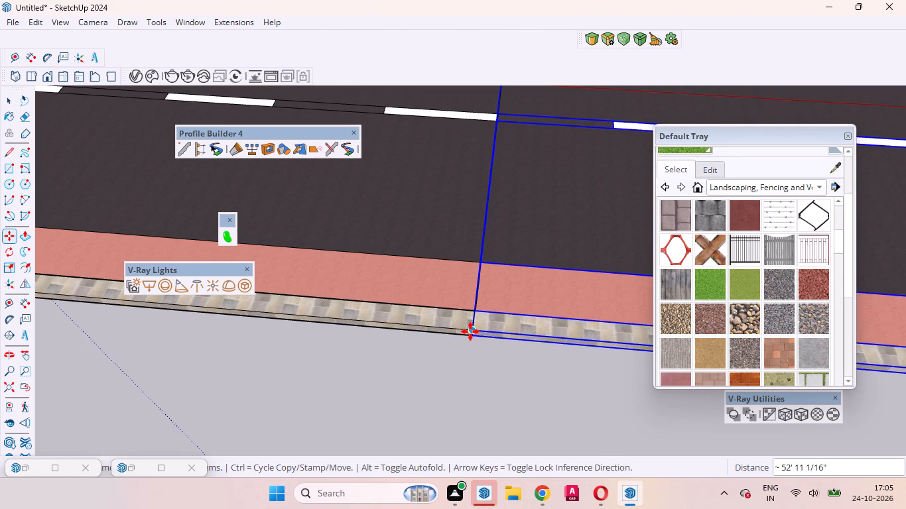
Multiply the road copy by 3 to continue the road along the grass strip at the same spacing.
{"action": "key", "text": "shift+asterisk"}
{"action": "key", "text": "3"}
{"action": "key", "text": "Return"}
{"action": "scroll", "coordinate": [424, 380], "scroll_direction": "down", "scroll_amount": 8}
{"action": "scroll", "coordinate": [432, 368], "scroll_direction": "up", "scroll_amount": 2}
{"action": "scroll", "coordinate": [432, 368], "scroll_direction": "down", "scroll_amount": 7}
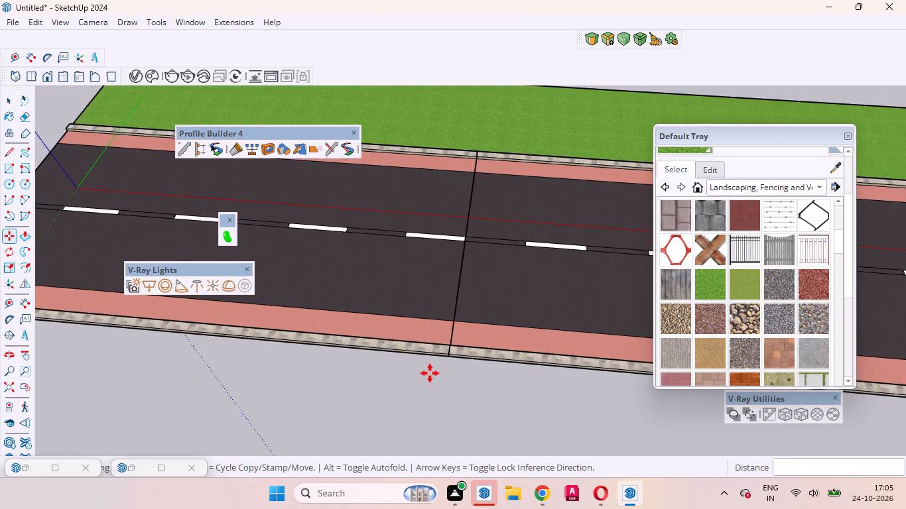
{"action": "scroll", "coordinate": [430, 373], "scroll_direction": "down", "scroll_amount": 11}
{"action": "key", "text": "space"}
{"action": "left_click", "coordinate": [531, 237]}
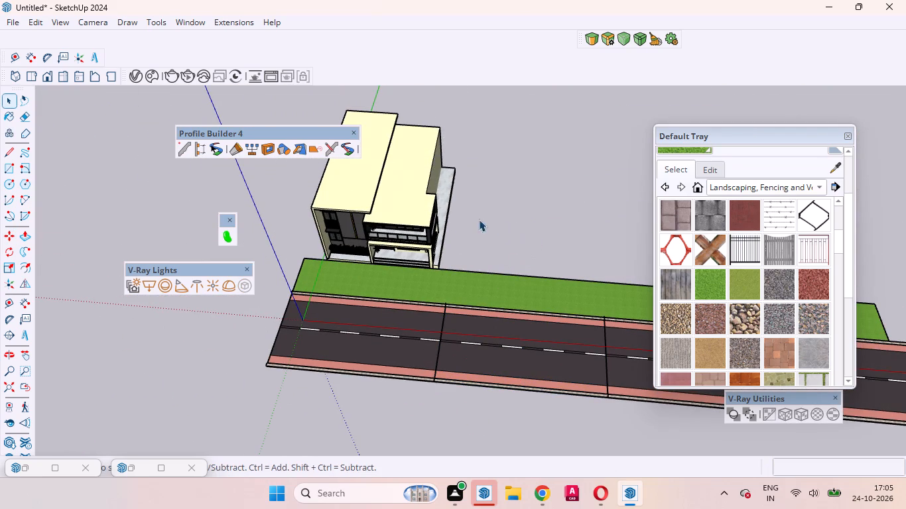
Examine the extended road against the grass strip and house from several sides.
{"action": "scroll", "coordinate": [378, 312], "scroll_direction": "down", "scroll_amount": 5}
{"action": "middle_click_drag", "start_coordinate": [397, 345], "coordinate": [451, 345]}
{"action": "scroll", "coordinate": [350, 341], "scroll_direction": "down", "scroll_amount": 9}
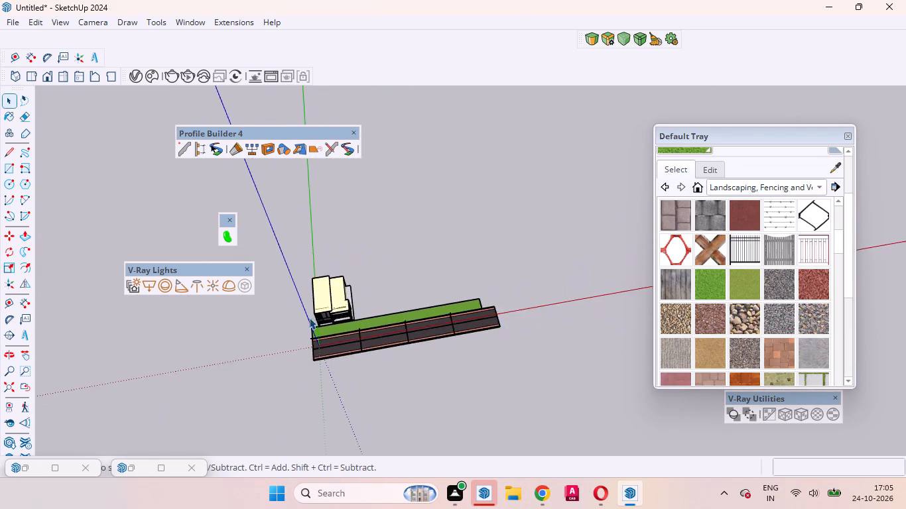
{"action": "scroll", "coordinate": [316, 317], "scroll_direction": "up", "scroll_amount": 5}
{"action": "middle_click_drag", "start_coordinate": [334, 336], "coordinate": [311, 186]}
{"action": "scroll", "coordinate": [322, 243], "scroll_direction": "up", "scroll_amount": 11}
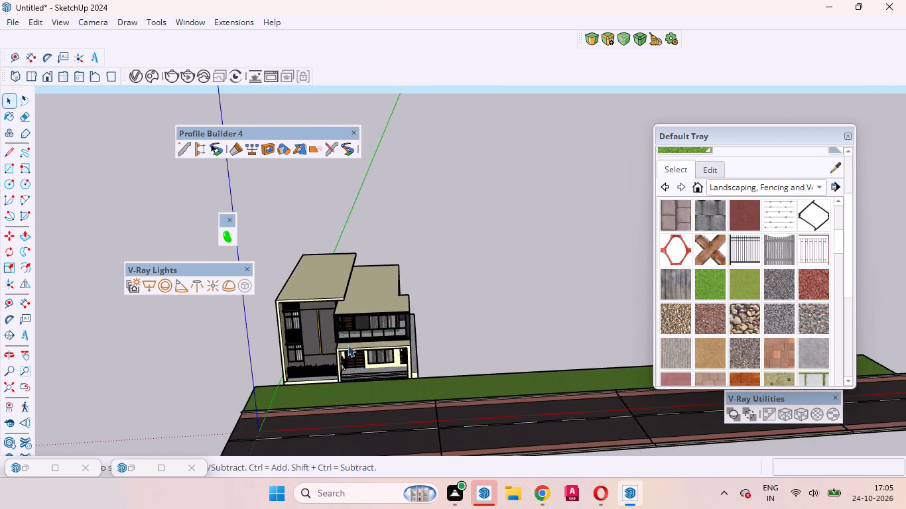
{"action": "middle_click_drag", "start_coordinate": [395, 347], "coordinate": [534, 364]}
{"action": "scroll", "coordinate": [535, 363], "scroll_direction": "up", "scroll_amount": 1}
{"action": "scroll", "coordinate": [445, 331], "scroll_direction": "down", "scroll_amount": 5}
{"action": "scroll", "coordinate": [443, 268], "scroll_direction": "down", "scroll_amount": 5}
{"action": "middle_click_drag", "start_coordinate": [458, 335], "coordinate": [615, 432]}
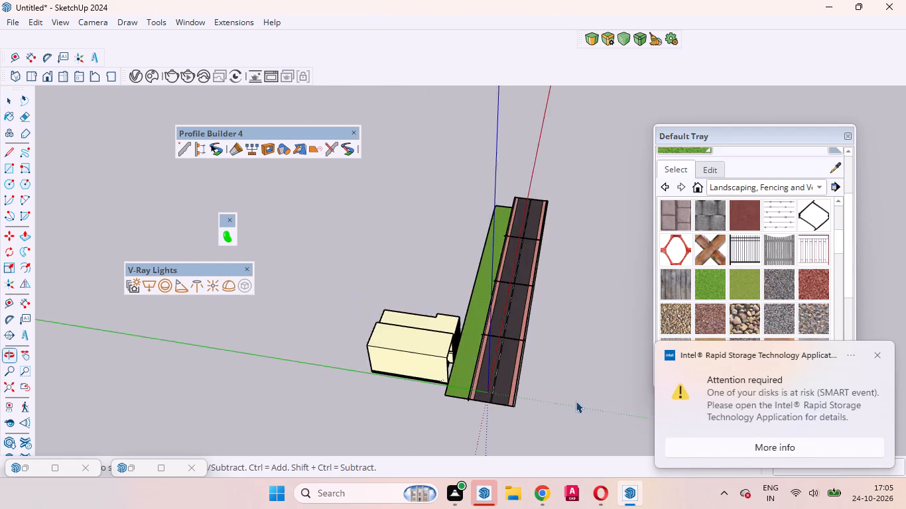
{"action": "scroll", "coordinate": [488, 387], "scroll_direction": "up", "scroll_amount": 10}
{"action": "scroll", "coordinate": [417, 391], "scroll_direction": "down", "scroll_amount": 4}
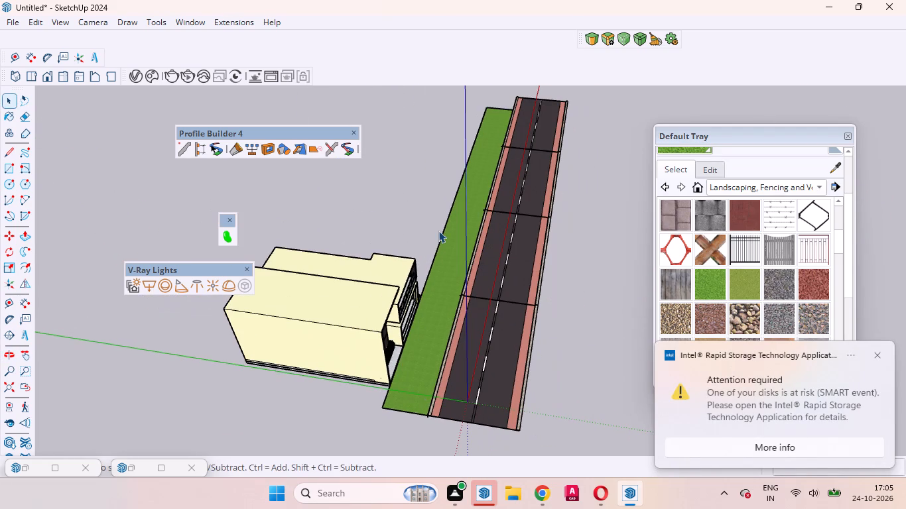
{"action": "scroll", "coordinate": [438, 231], "scroll_direction": "up", "scroll_amount": 3}
{"action": "scroll", "coordinate": [330, 356], "scroll_direction": "down", "scroll_amount": 10}
{"action": "middle_click_drag", "start_coordinate": [304, 359], "coordinate": [458, 285]}
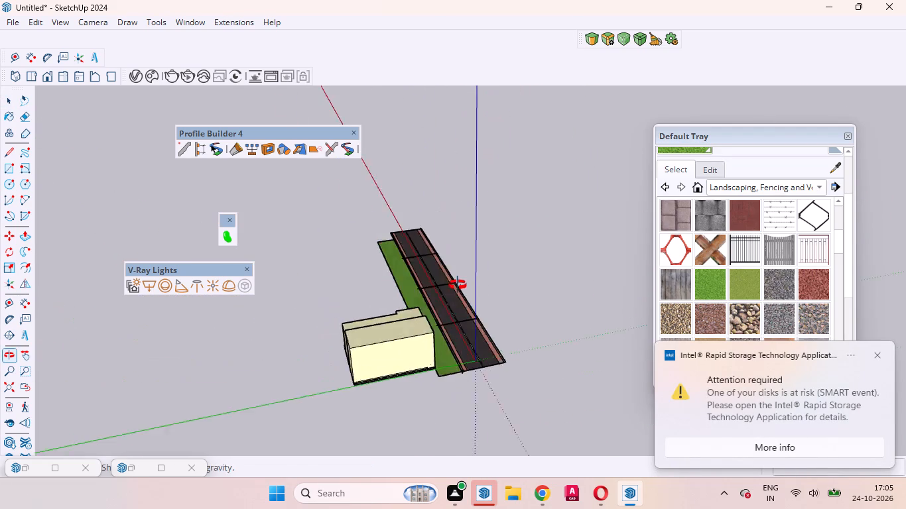
{"action": "middle_click_drag", "start_coordinate": [458, 285], "coordinate": [462, 285]}
{"action": "scroll", "coordinate": [414, 381], "scroll_direction": "up", "scroll_amount": 5}
{"action": "middle_click_drag", "start_coordinate": [409, 376], "coordinate": [343, 363]}
{"action": "scroll", "coordinate": [352, 359], "scroll_direction": "up", "scroll_amount": 1}
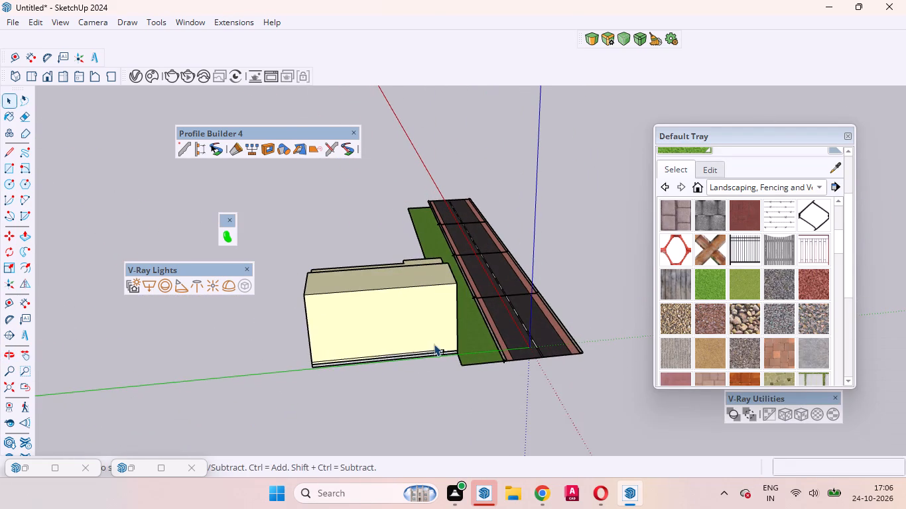
{"action": "middle_click_drag", "start_coordinate": [413, 323], "coordinate": [329, 333]}
{"action": "scroll", "coordinate": [415, 274], "scroll_direction": "up", "scroll_amount": 9}
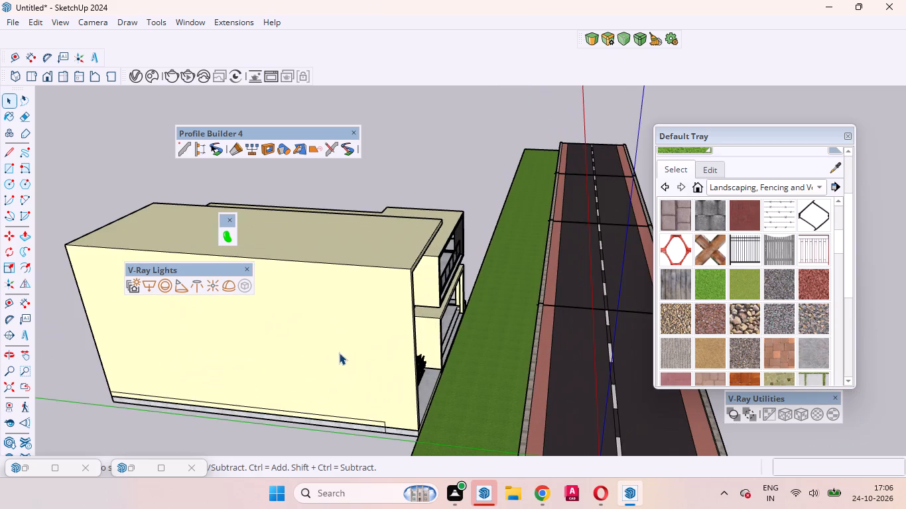
{"action": "scroll", "coordinate": [399, 350], "scroll_direction": "down", "scroll_amount": 10}
Select the whole house, including its front plants, and move it about 118' 9" back from the road along the green axis.
{"action": "middle_click_drag", "start_coordinate": [340, 392], "coordinate": [438, 149]}
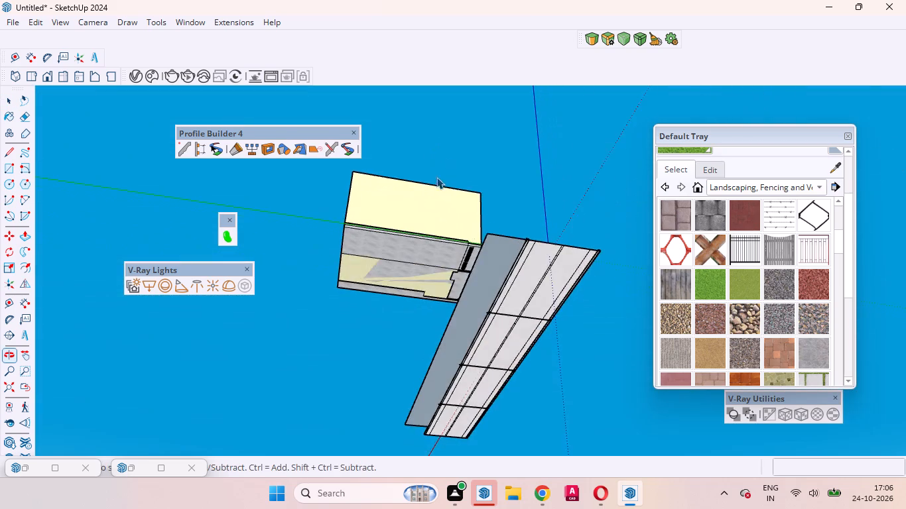
{"action": "scroll", "coordinate": [432, 233], "scroll_direction": "up", "scroll_amount": 5}
{"action": "left_click_drag", "start_coordinate": [391, 356], "coordinate": [227, 90]}
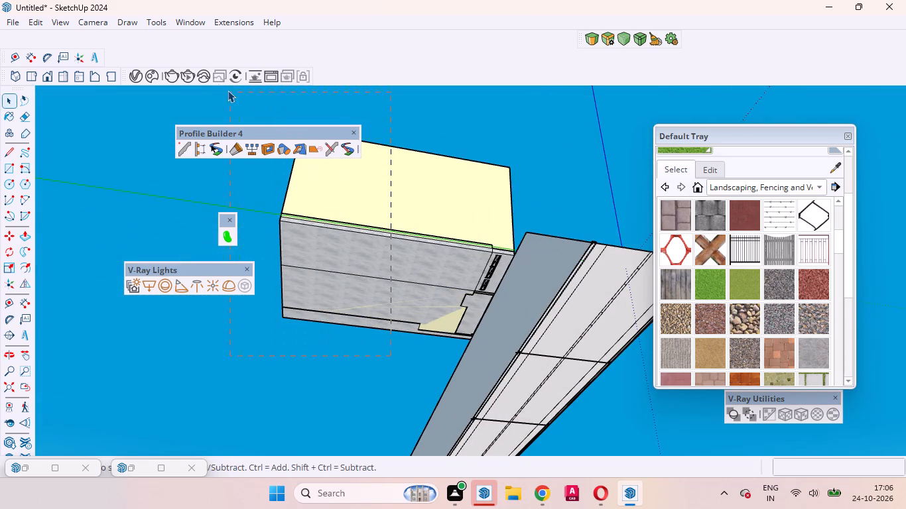
{"action": "left_click_drag", "start_coordinate": [227, 90], "coordinate": [198, 77]}
{"action": "middle_click_drag", "start_coordinate": [479, 161], "coordinate": [176, 444]}
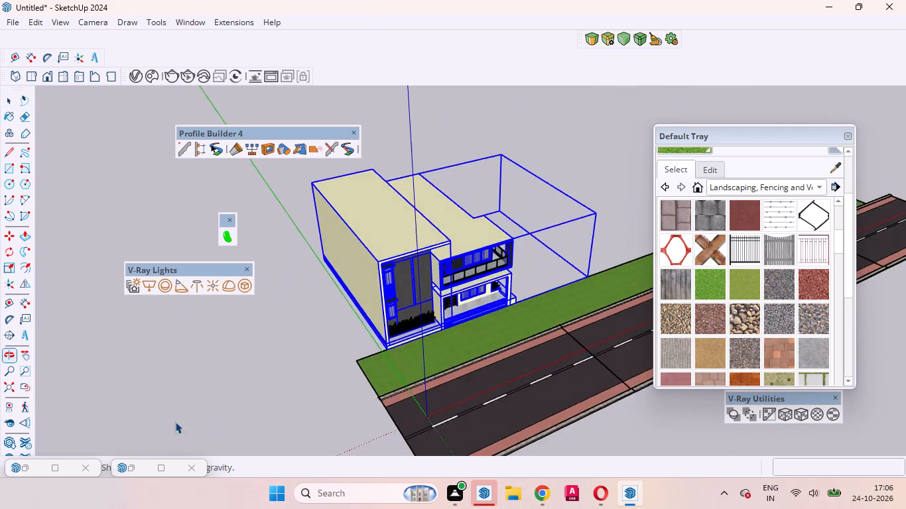
{"action": "scroll", "coordinate": [426, 338], "scroll_direction": "up", "scroll_amount": 4}
{"action": "left_click_drag", "start_coordinate": [565, 267], "coordinate": [334, 135], "text": "ctrl"}
{"action": "scroll", "coordinate": [458, 311], "scroll_direction": "up", "scroll_amount": 9, "text": "ctrl"}
{"action": "left_click_drag", "start_coordinate": [422, 327], "coordinate": [196, 216], "text": "ctrl"}
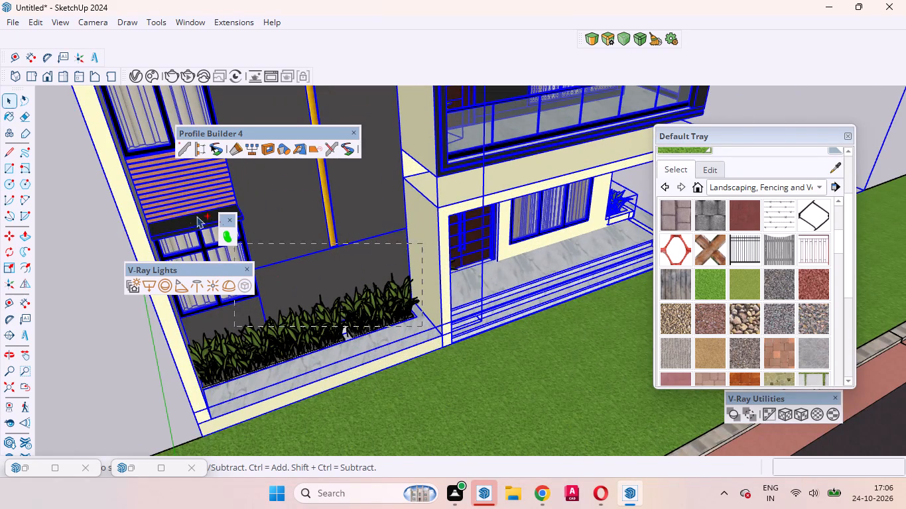
{"action": "left_click_drag", "start_coordinate": [196, 216], "coordinate": [168, 198], "text": "ctrl"}
{"action": "scroll", "coordinate": [363, 284], "scroll_direction": "down", "scroll_amount": 20}
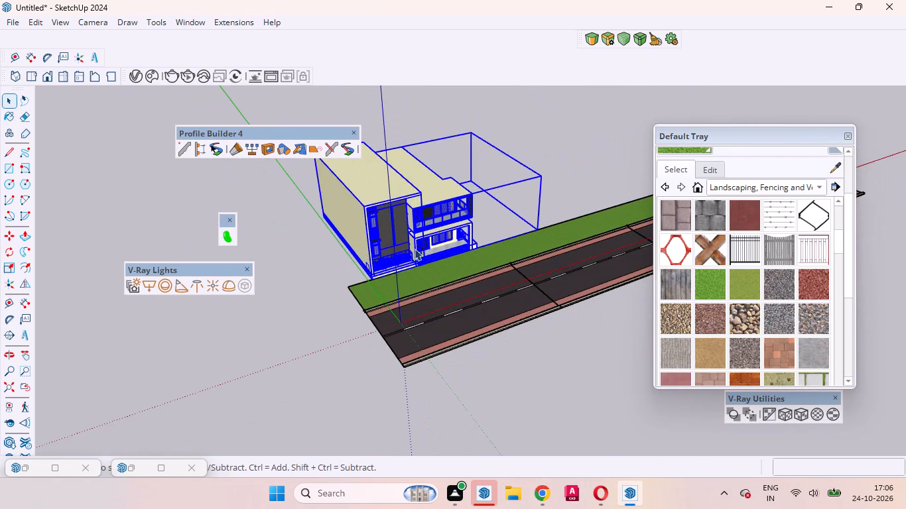
{"action": "middle_click_drag", "start_coordinate": [320, 251], "coordinate": [624, 266]}
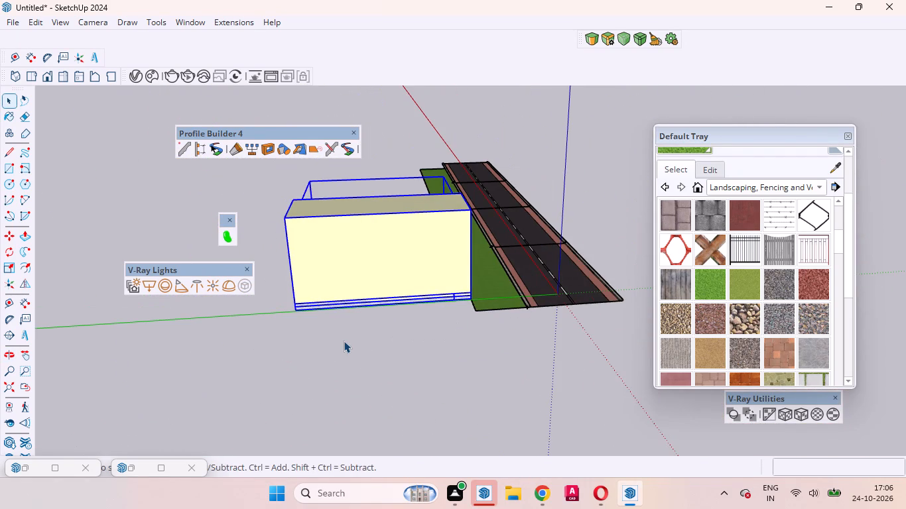
{"action": "key", "text": "m"}
{"action": "left_click", "coordinate": [358, 337]}
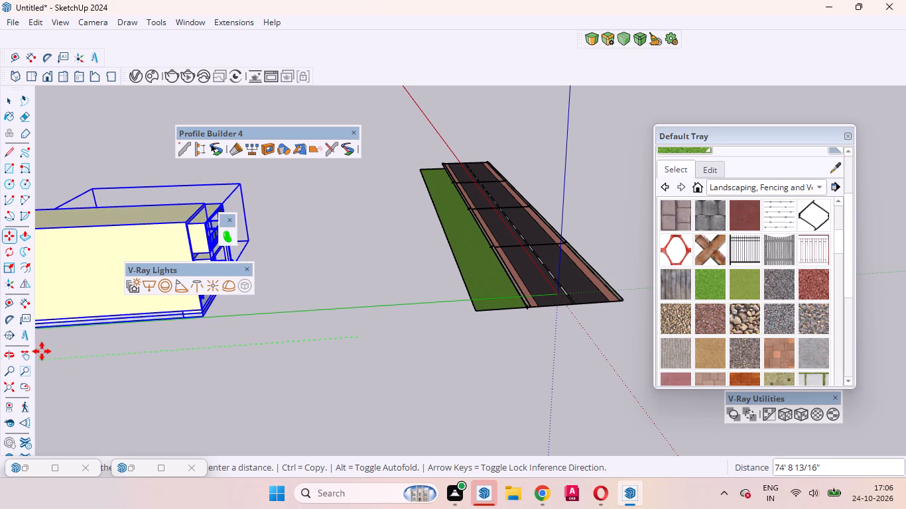
{"action": "scroll", "coordinate": [161, 341], "scroll_direction": "down", "scroll_amount": 14}
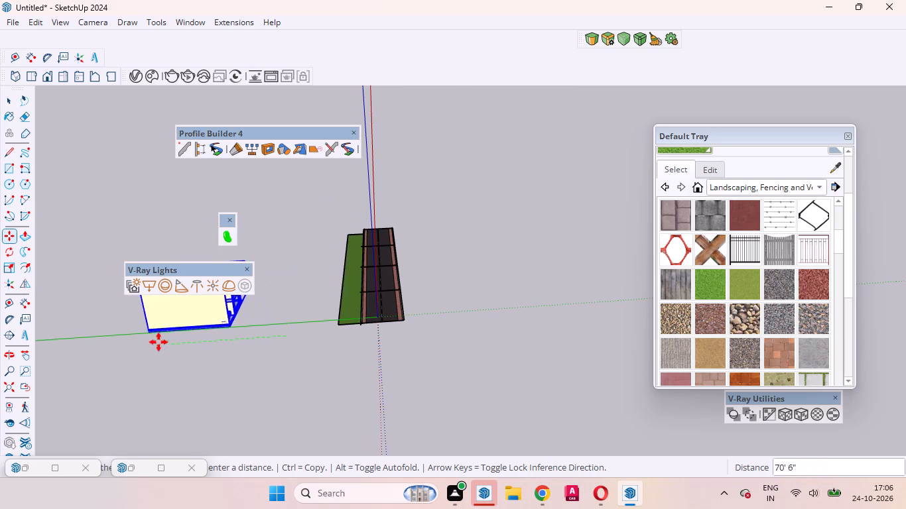
{"action": "left_click", "coordinate": [84, 345]}
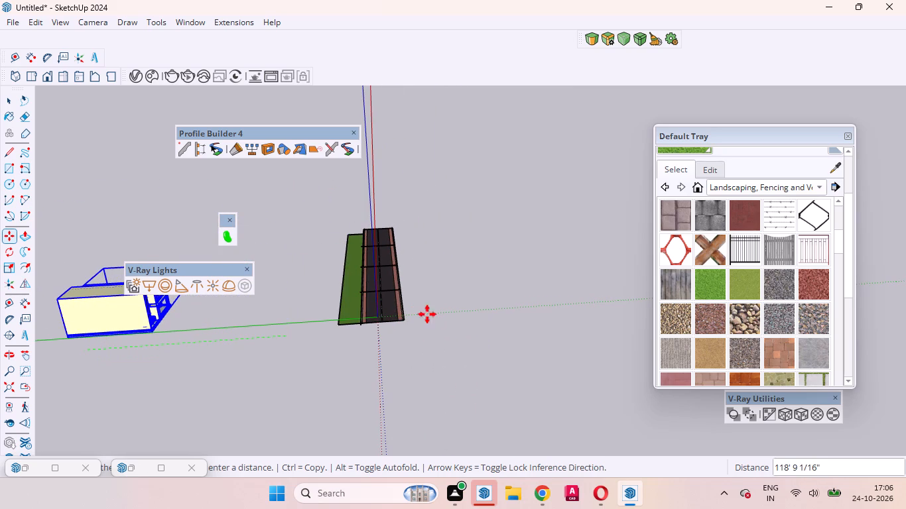
{"action": "key", "text": "space"}
{"action": "left_click", "coordinate": [485, 301]}
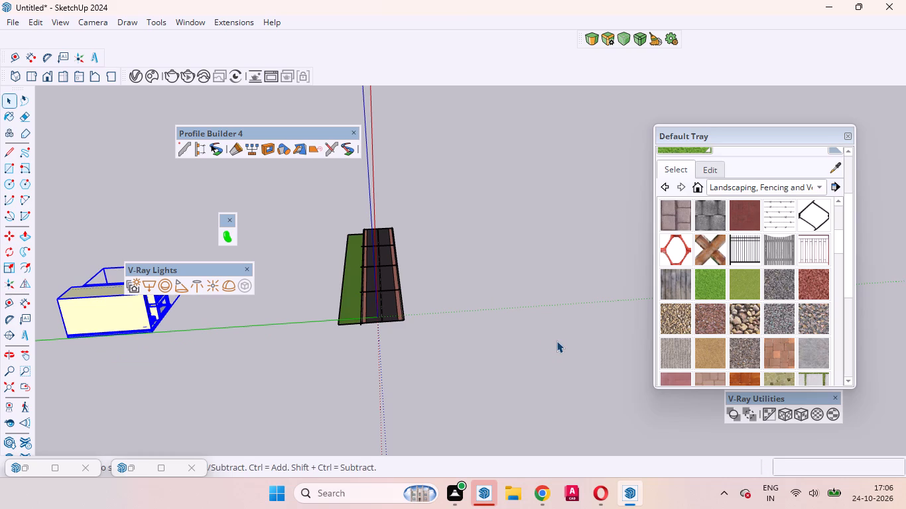
{"action": "key", "text": "space"}
Move the grass strip's house-side long edge about 91' 8" away from the road along the green axis to widen the lawn.
{"action": "scroll", "coordinate": [312, 296], "scroll_direction": "up", "scroll_amount": 11}
{"action": "middle_click_drag", "start_coordinate": [316, 323], "coordinate": [435, 332]}
{"action": "left_click", "coordinate": [396, 320]}
{"action": "scroll", "coordinate": [243, 342], "scroll_direction": "down", "scroll_amount": 11}
{"action": "scroll", "coordinate": [345, 302], "scroll_direction": "up", "scroll_amount": 10}
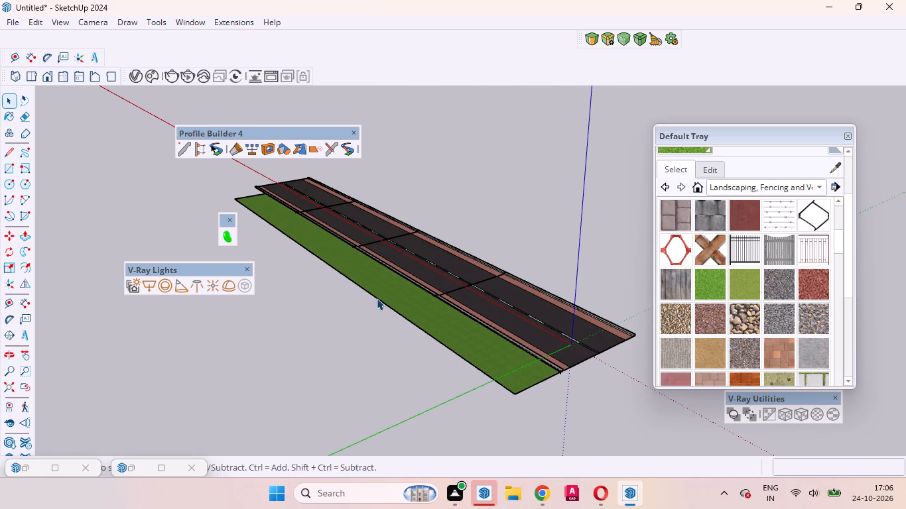
{"action": "left_click", "coordinate": [377, 298]}
{"action": "key", "text": "m"}
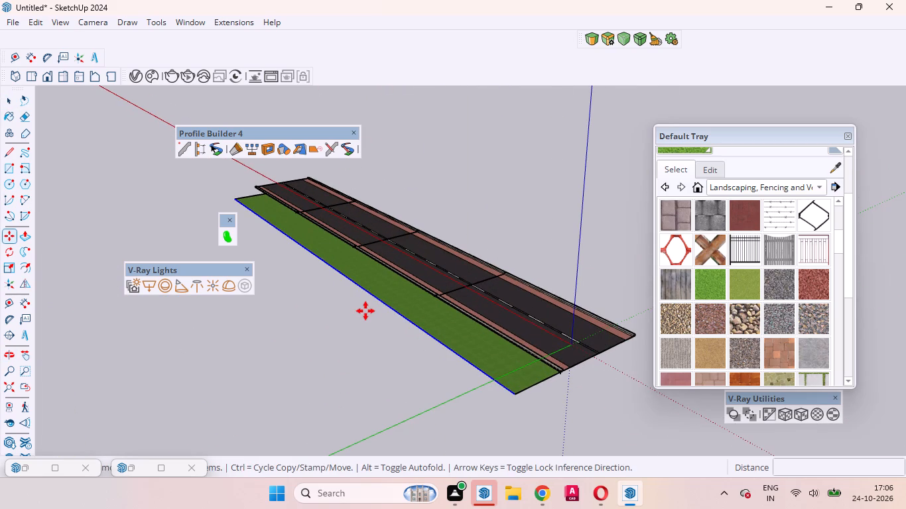
{"action": "left_click", "coordinate": [365, 311]}
{"action": "scroll", "coordinate": [301, 347], "scroll_direction": "down", "scroll_amount": 6}
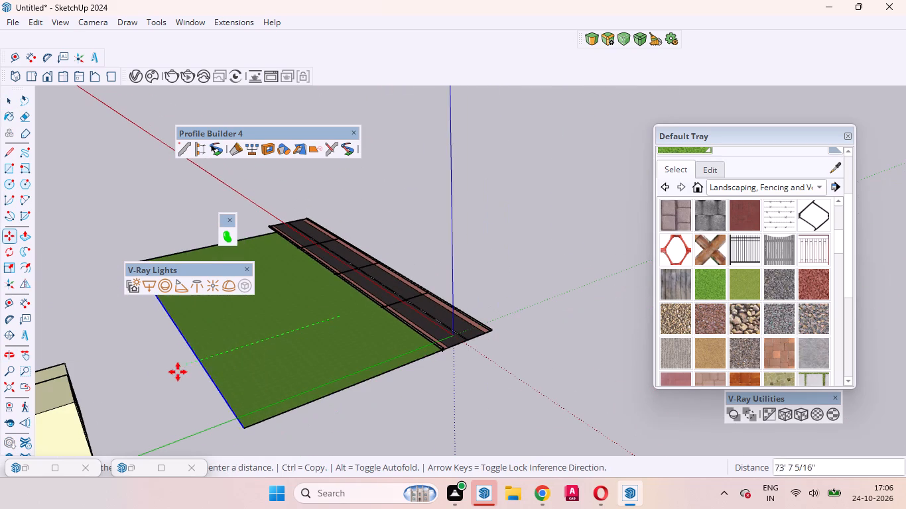
{"action": "left_click", "coordinate": [135, 386]}
{"action": "middle_click_drag", "start_coordinate": [132, 361], "coordinate": [486, 402]}
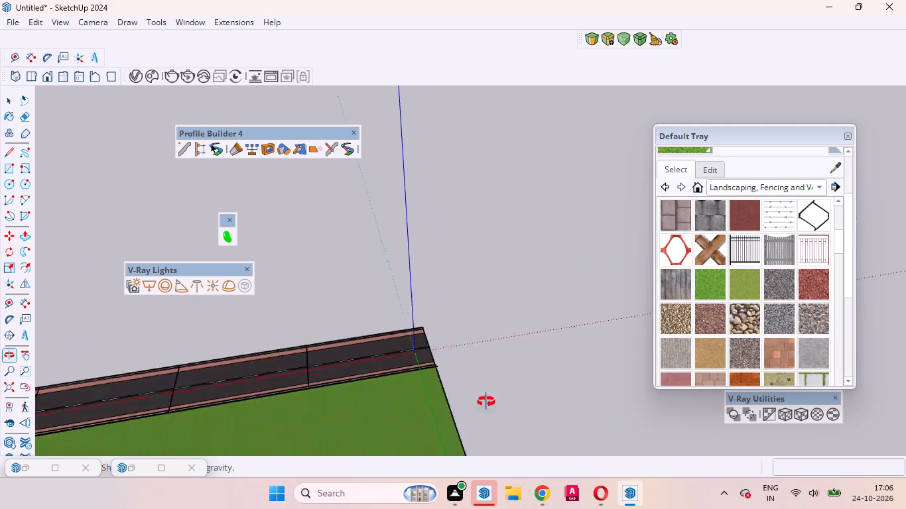
{"action": "middle_click_drag", "start_coordinate": [486, 402], "coordinate": [510, 417]}
{"action": "key", "text": "space"}
Move the lawn's short edge about 15' 2" outward along the red axis to line up with the road's end.
{"action": "scroll", "coordinate": [577, 289], "scroll_direction": "down", "scroll_amount": 6}
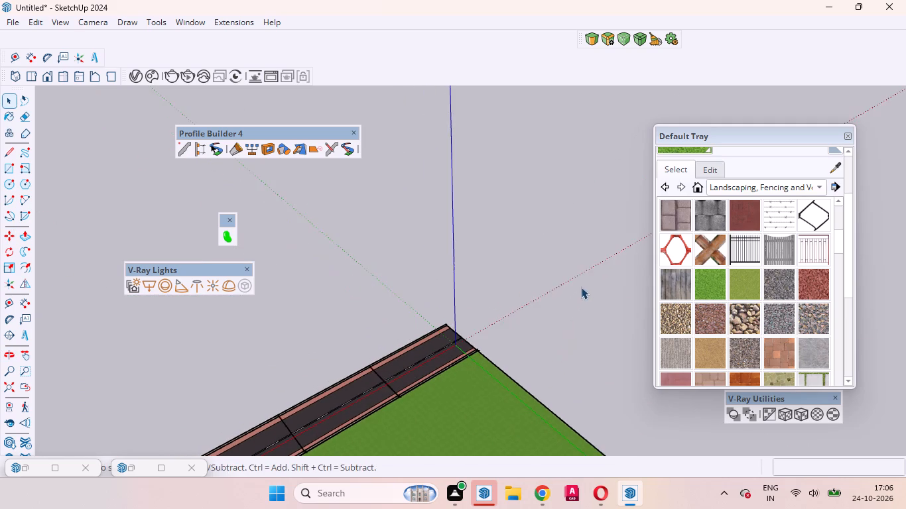
{"action": "scroll", "coordinate": [581, 287], "scroll_direction": "down", "scroll_amount": 2}
{"action": "middle_click_drag", "start_coordinate": [485, 341], "coordinate": [532, 344]}
{"action": "scroll", "coordinate": [535, 325], "scroll_direction": "up", "scroll_amount": 1}
{"action": "scroll", "coordinate": [540, 286], "scroll_direction": "down", "scroll_amount": 10}
{"action": "scroll", "coordinate": [473, 427], "scroll_direction": "up", "scroll_amount": 4}
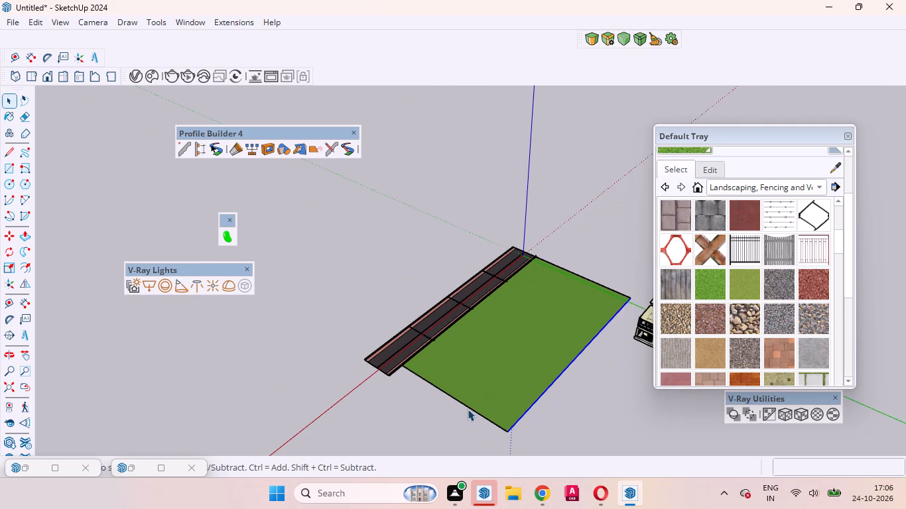
{"action": "left_click", "coordinate": [467, 408]}
{"action": "scroll", "coordinate": [434, 397], "scroll_direction": "up", "scroll_amount": 9}
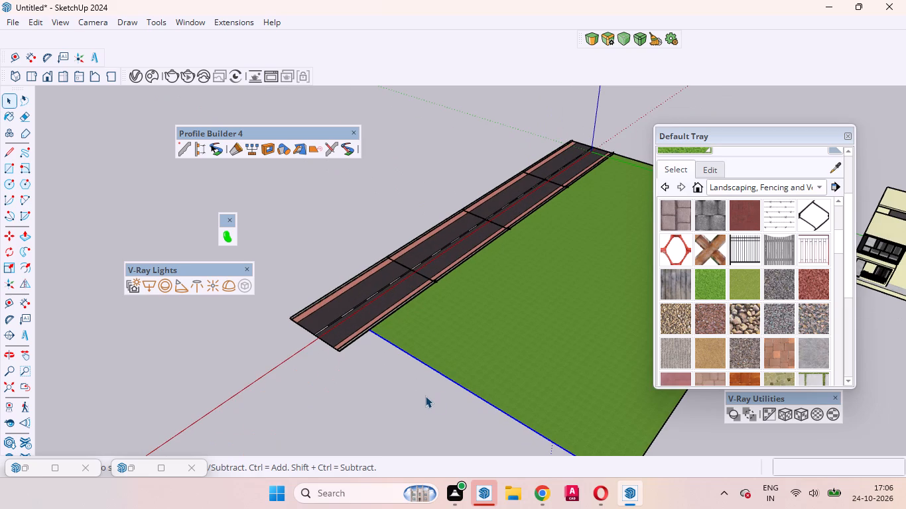
{"action": "key", "text": "m"}
{"action": "left_click", "coordinate": [425, 396]}
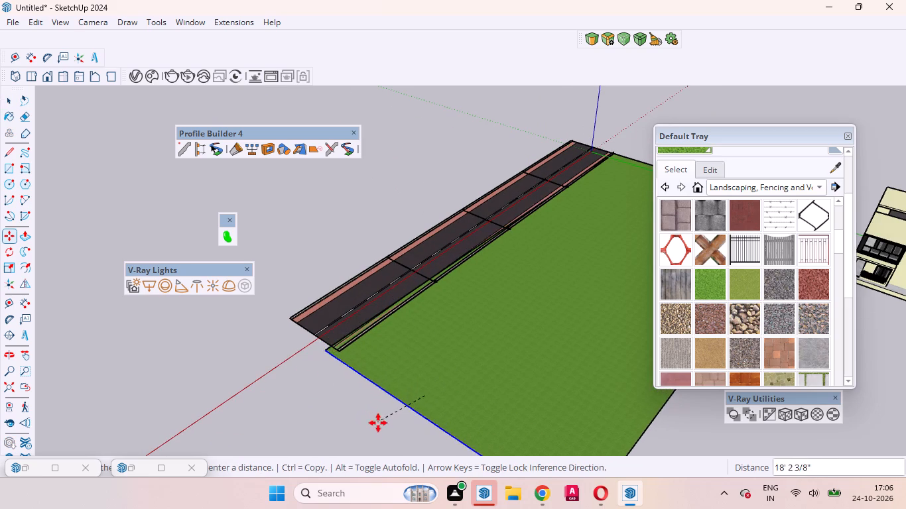
{"action": "left_click", "coordinate": [390, 420]}
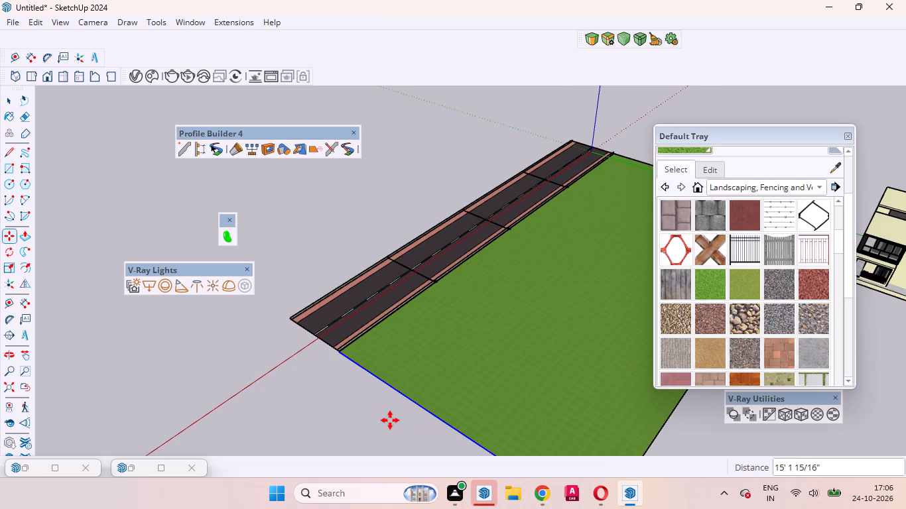
{"action": "key", "text": "space"}
{"action": "left_click", "coordinate": [311, 407]}
Select the whole house with its front plants and move it about 124' 10" along the green axis towards the road, onto the lawn.
{"action": "scroll", "coordinate": [275, 360], "scroll_direction": "down", "scroll_amount": 1}
{"action": "middle_click_drag", "start_coordinate": [351, 407], "coordinate": [562, 444]}
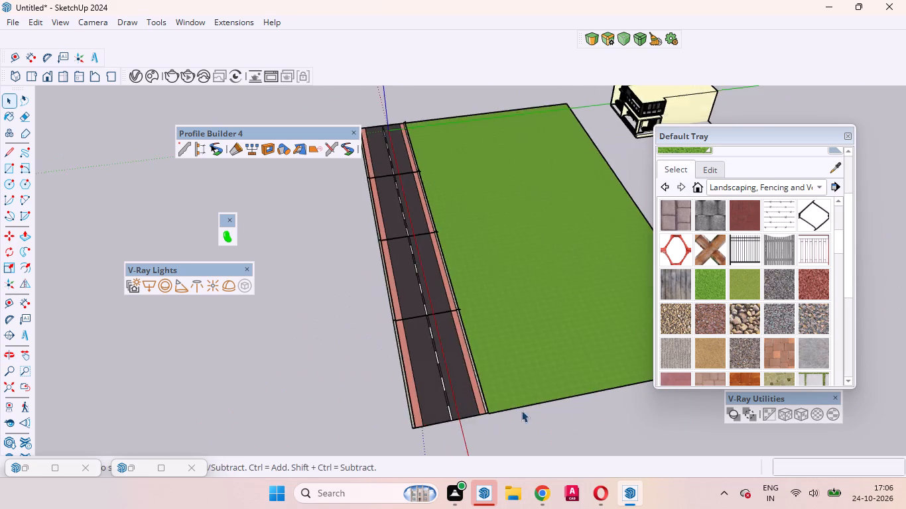
{"action": "scroll", "coordinate": [504, 404], "scroll_direction": "down", "scroll_amount": 11}
{"action": "middle_click_drag", "start_coordinate": [504, 399], "coordinate": [858, 327]}
{"action": "scroll", "coordinate": [457, 301], "scroll_direction": "up", "scroll_amount": 10}
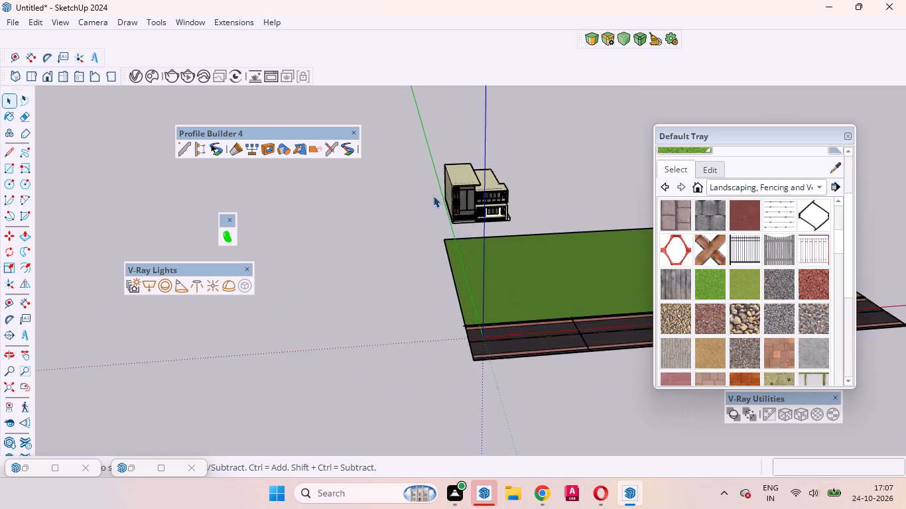
{"action": "scroll", "coordinate": [433, 196], "scroll_direction": "up", "scroll_amount": 10}
{"action": "middle_click_drag", "start_coordinate": [454, 218], "coordinate": [537, 210]}
{"action": "scroll", "coordinate": [539, 203], "scroll_direction": "up", "scroll_amount": 9}
{"action": "scroll", "coordinate": [486, 306], "scroll_direction": "down", "scroll_amount": 5}
{"action": "middle_click_drag", "start_coordinate": [498, 329], "coordinate": [399, 288]}
{"action": "scroll", "coordinate": [521, 301], "scroll_direction": "up", "scroll_amount": 1}
{"action": "scroll", "coordinate": [490, 328], "scroll_direction": "down", "scroll_amount": 8}
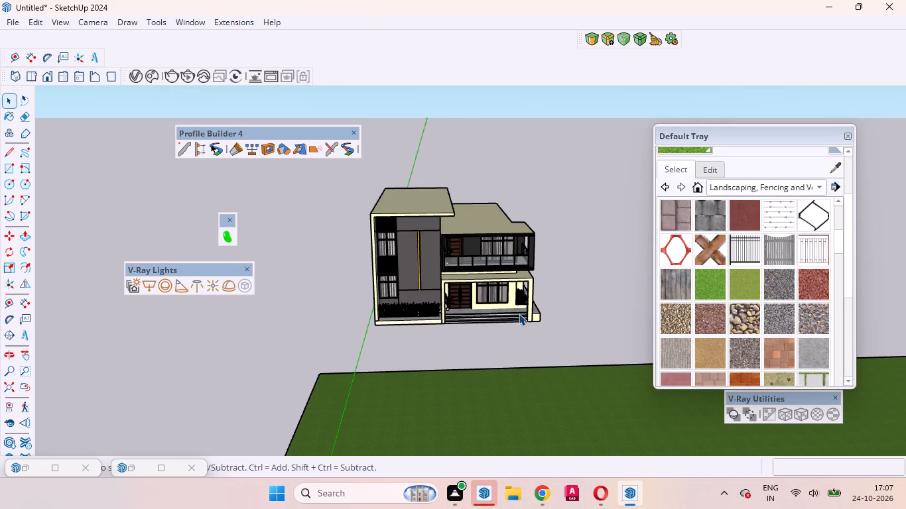
{"action": "middle_click_drag", "start_coordinate": [519, 318], "coordinate": [412, 322]}
{"action": "scroll", "coordinate": [607, 324], "scroll_direction": "up", "scroll_amount": 5}
{"action": "left_click_drag", "start_coordinate": [543, 368], "coordinate": [411, 309]}
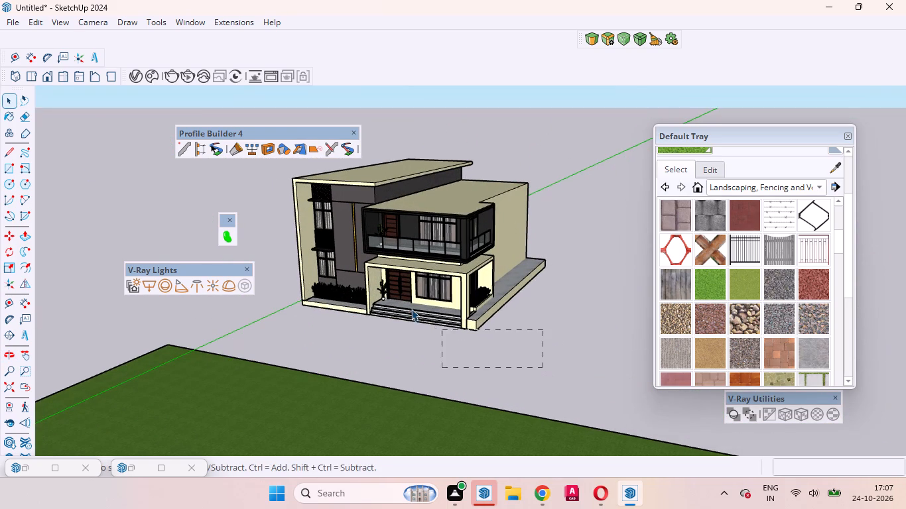
{"action": "left_click_drag", "start_coordinate": [411, 309], "coordinate": [337, 127]}
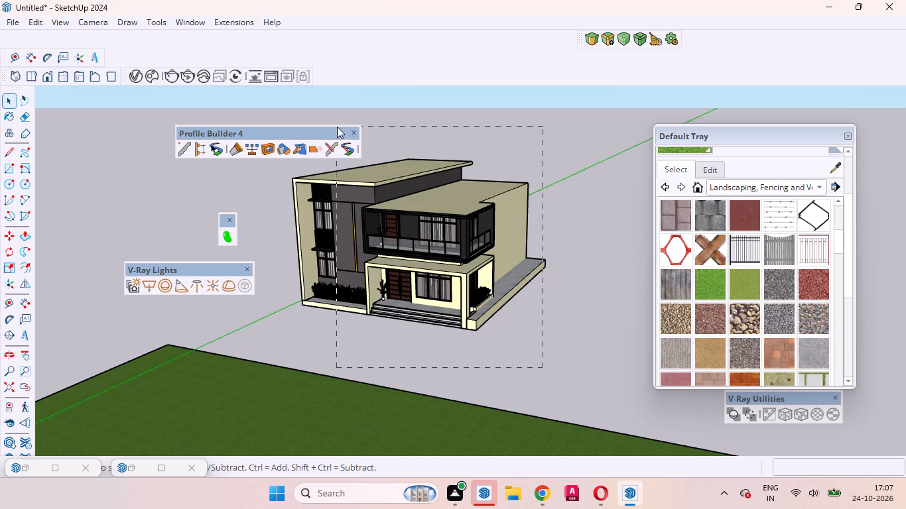
{"action": "left_click_drag", "start_coordinate": [450, 350], "coordinate": [354, 294], "text": "ctrl"}
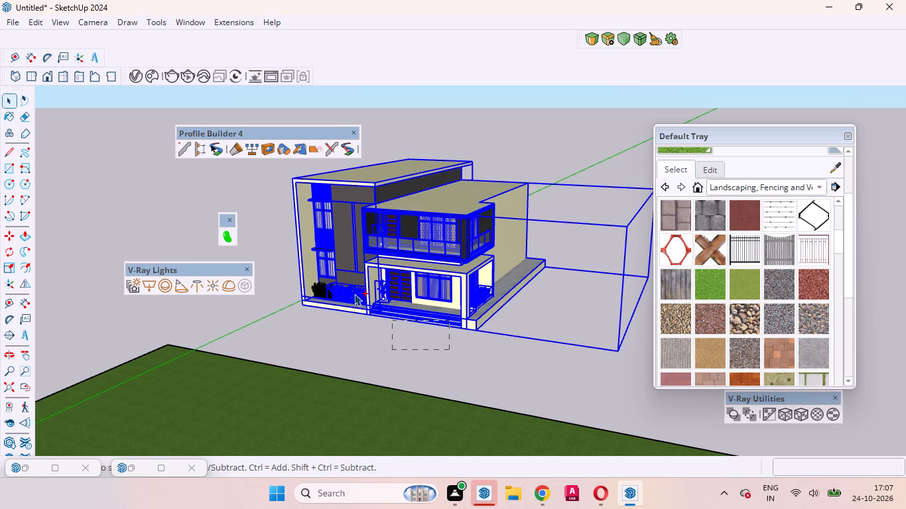
{"action": "left_click_drag", "start_coordinate": [354, 294], "coordinate": [287, 110], "text": "ctrl"}
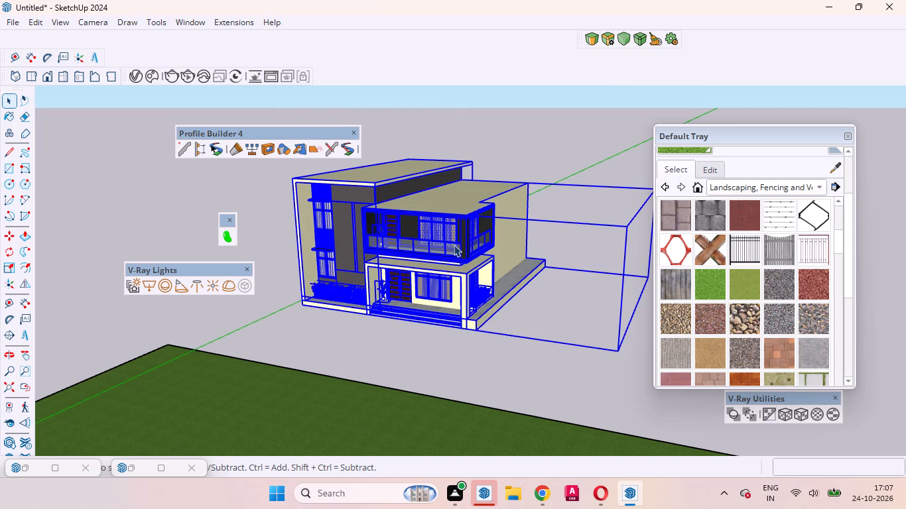
{"action": "scroll", "coordinate": [452, 248], "scroll_direction": "down", "scroll_amount": 5}
{"action": "scroll", "coordinate": [325, 298], "scroll_direction": "up", "scroll_amount": 1}
{"action": "middle_click_drag", "start_coordinate": [325, 298], "coordinate": [613, 325]}
{"action": "scroll", "coordinate": [458, 357], "scroll_direction": "up", "scroll_amount": 8}
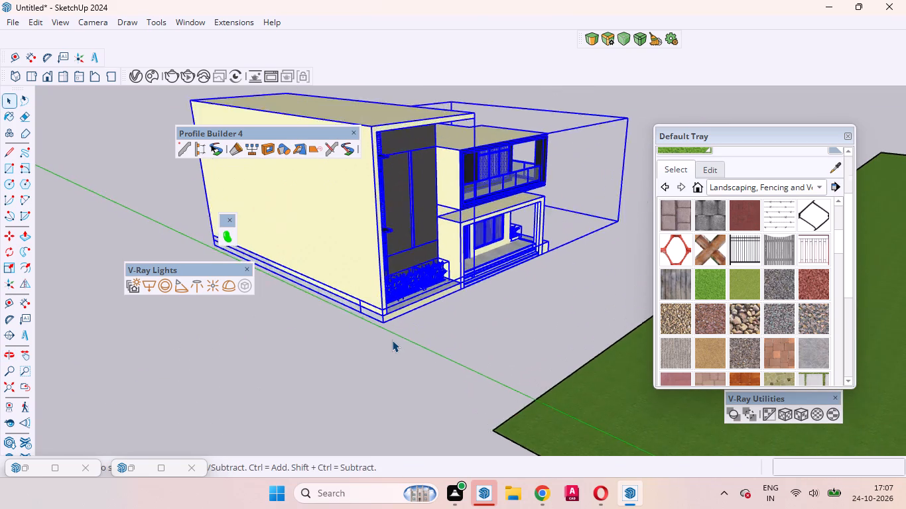
{"action": "key", "text": "m"}
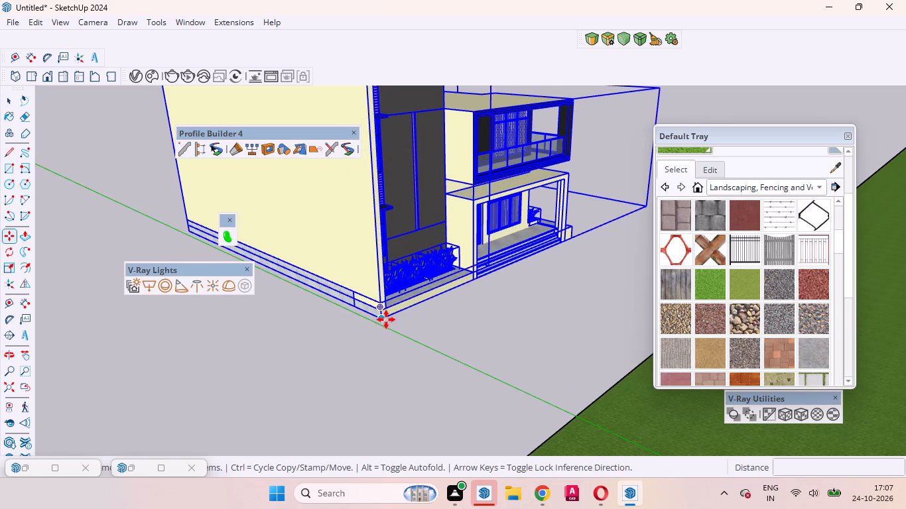
{"action": "left_click", "coordinate": [386, 319]}
{"action": "scroll", "coordinate": [430, 336], "scroll_direction": "down", "scroll_amount": 14}
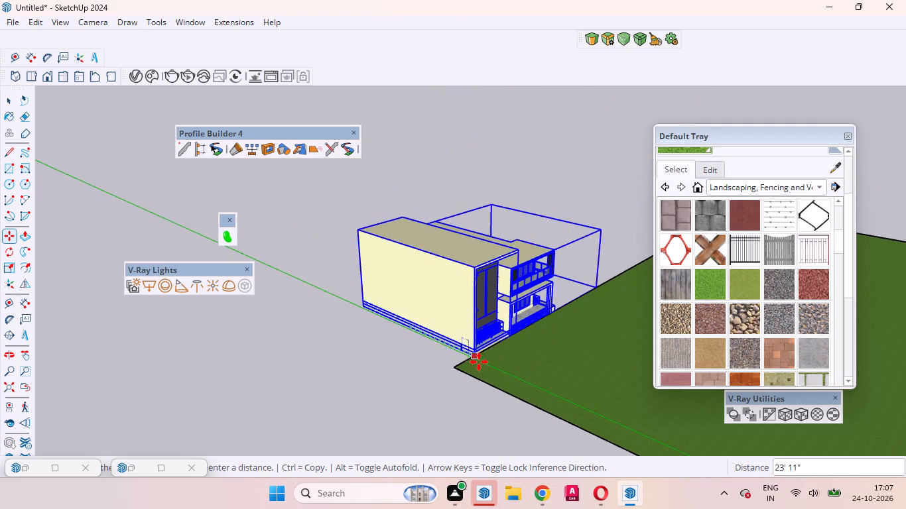
{"action": "scroll", "coordinate": [478, 347], "scroll_direction": "down", "scroll_amount": 7}
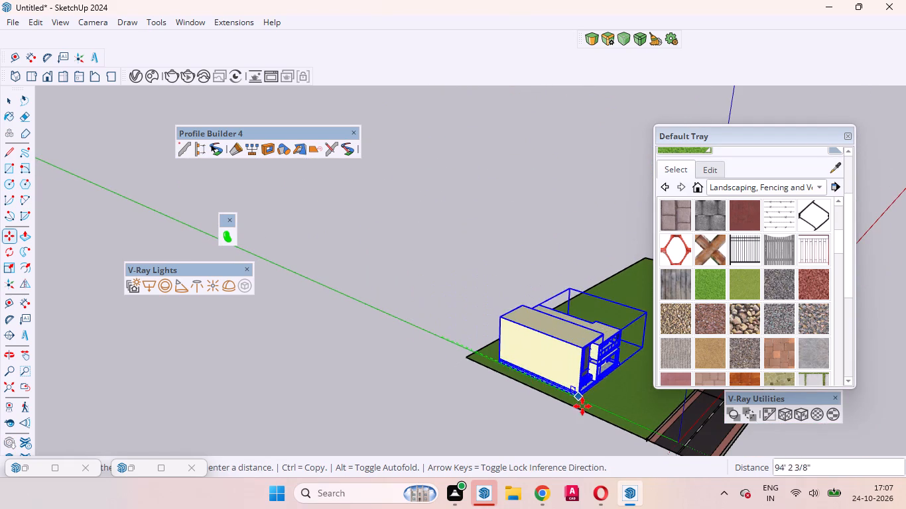
{"action": "scroll", "coordinate": [565, 396], "scroll_direction": "down", "scroll_amount": 5}
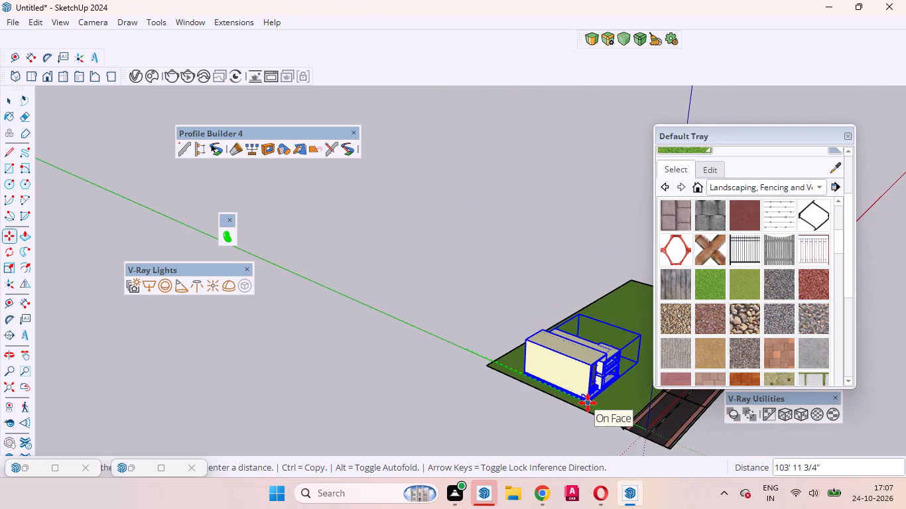
{"action": "key", "text": "Left"}
{"action": "scroll", "coordinate": [591, 402], "scroll_direction": "down", "scroll_amount": 2}
{"action": "scroll", "coordinate": [627, 414], "scroll_direction": "up", "scroll_amount": 2}
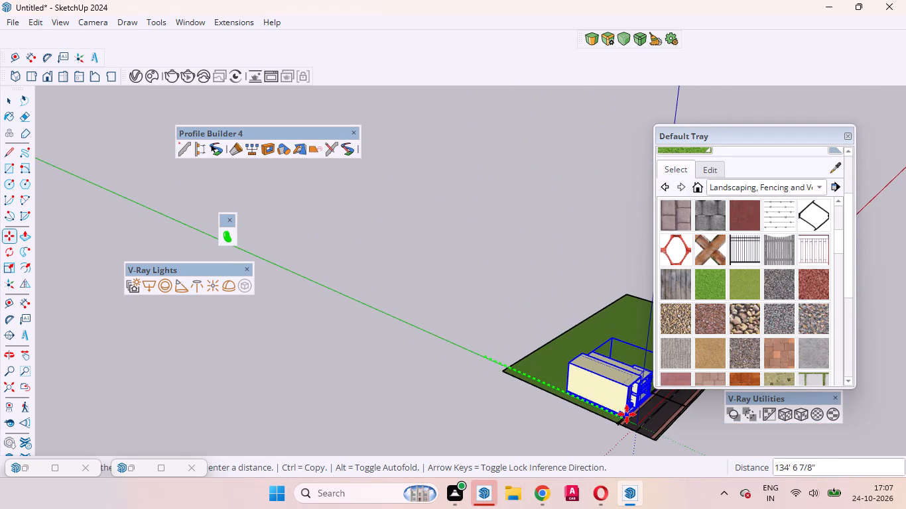
{"action": "scroll", "coordinate": [627, 414], "scroll_direction": "up", "scroll_amount": 12}
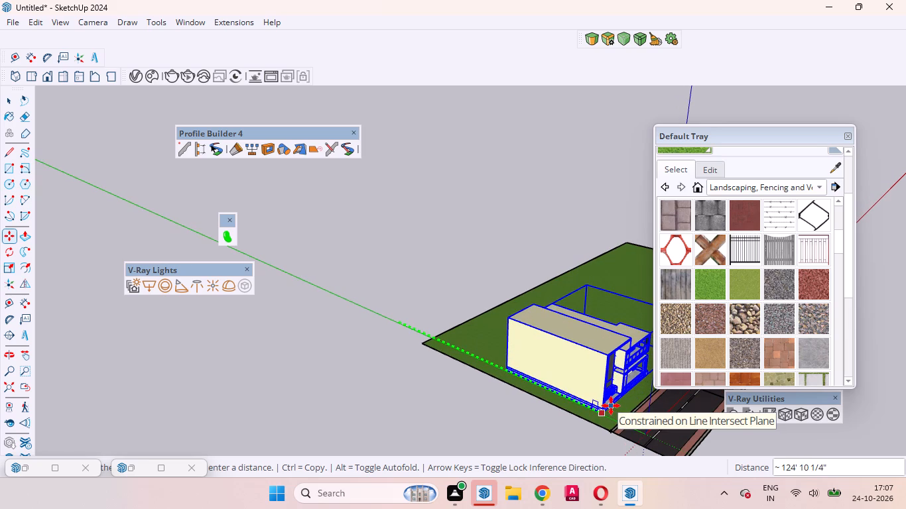
{"action": "left_click", "coordinate": [611, 406]}
{"action": "scroll", "coordinate": [352, 380], "scroll_direction": "down", "scroll_amount": 5}
{"action": "middle_click_drag", "start_coordinate": [391, 410], "coordinate": [182, 353]}
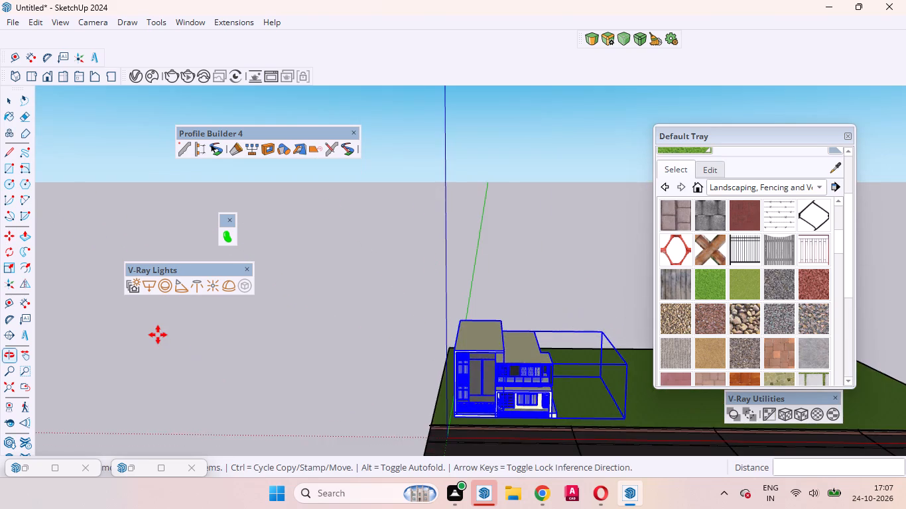
{"action": "scroll", "coordinate": [159, 330], "scroll_direction": "down", "scroll_amount": 4}
{"action": "key", "text": "space"}
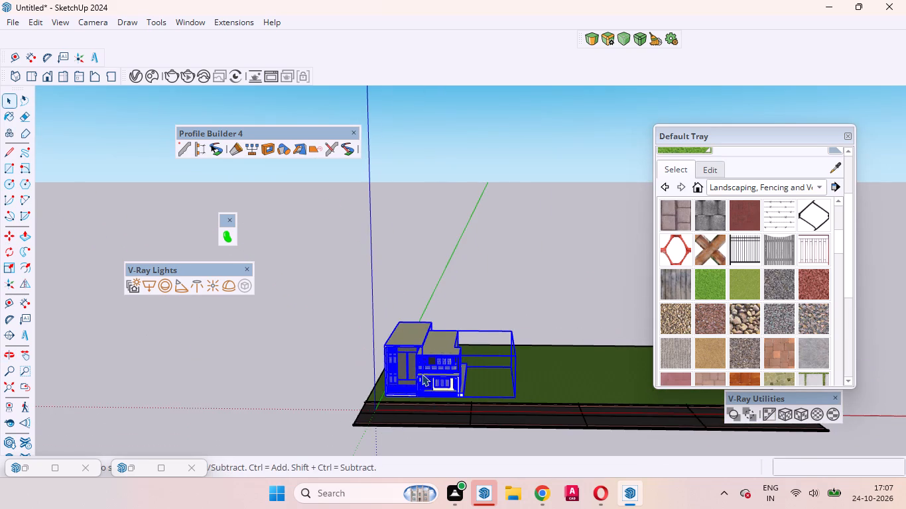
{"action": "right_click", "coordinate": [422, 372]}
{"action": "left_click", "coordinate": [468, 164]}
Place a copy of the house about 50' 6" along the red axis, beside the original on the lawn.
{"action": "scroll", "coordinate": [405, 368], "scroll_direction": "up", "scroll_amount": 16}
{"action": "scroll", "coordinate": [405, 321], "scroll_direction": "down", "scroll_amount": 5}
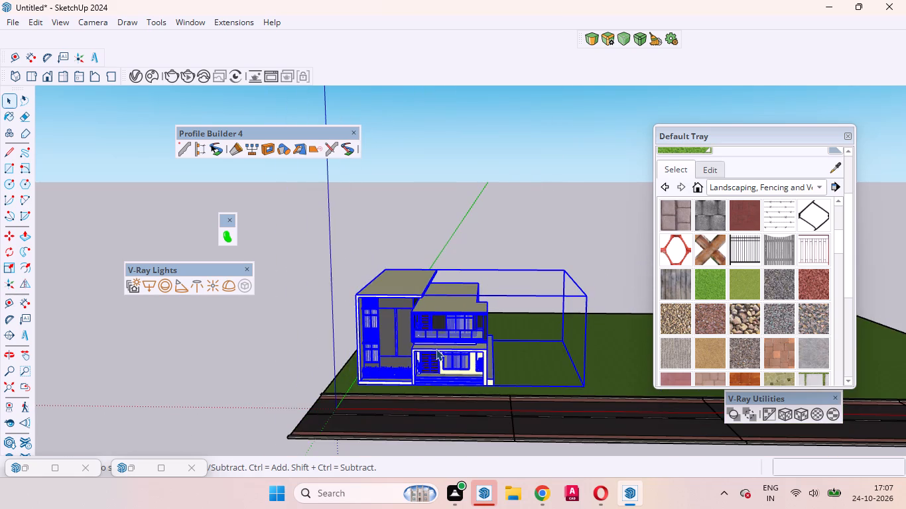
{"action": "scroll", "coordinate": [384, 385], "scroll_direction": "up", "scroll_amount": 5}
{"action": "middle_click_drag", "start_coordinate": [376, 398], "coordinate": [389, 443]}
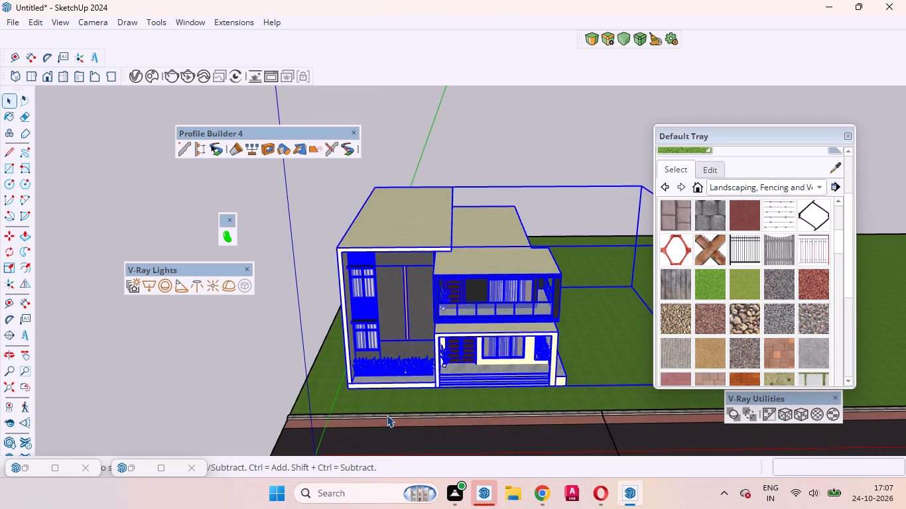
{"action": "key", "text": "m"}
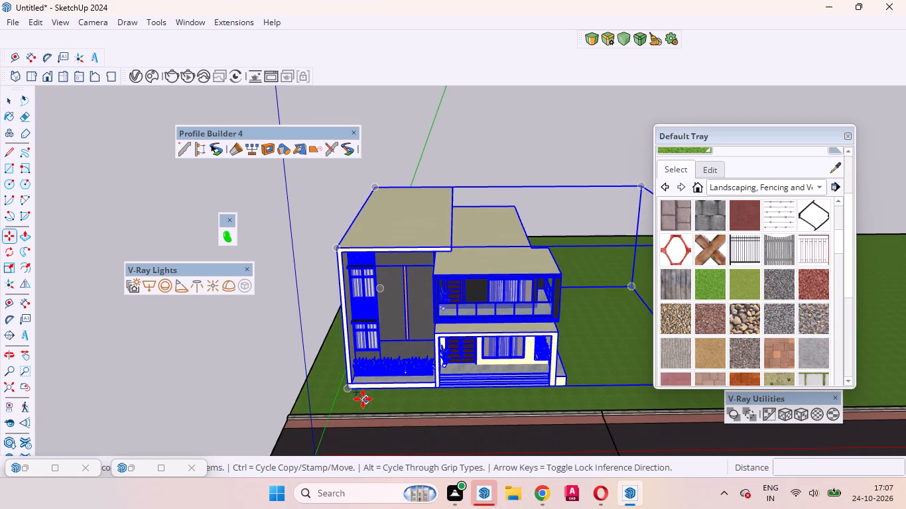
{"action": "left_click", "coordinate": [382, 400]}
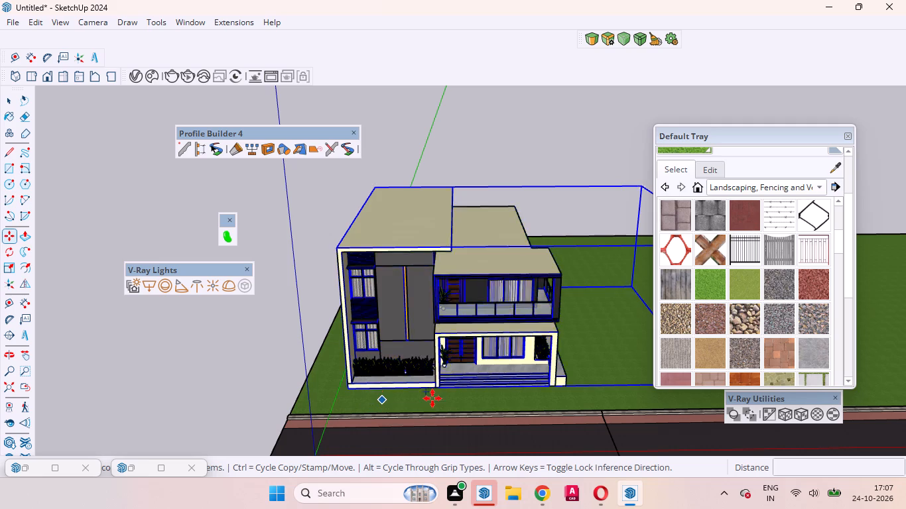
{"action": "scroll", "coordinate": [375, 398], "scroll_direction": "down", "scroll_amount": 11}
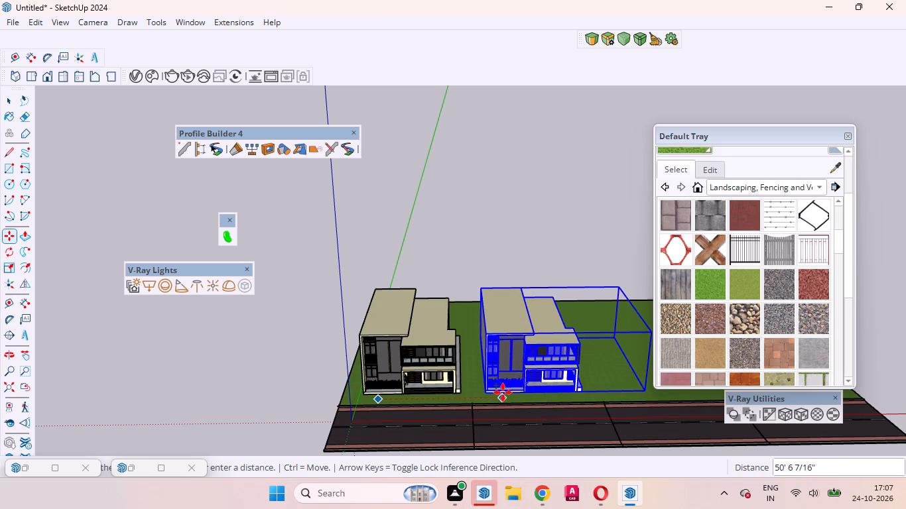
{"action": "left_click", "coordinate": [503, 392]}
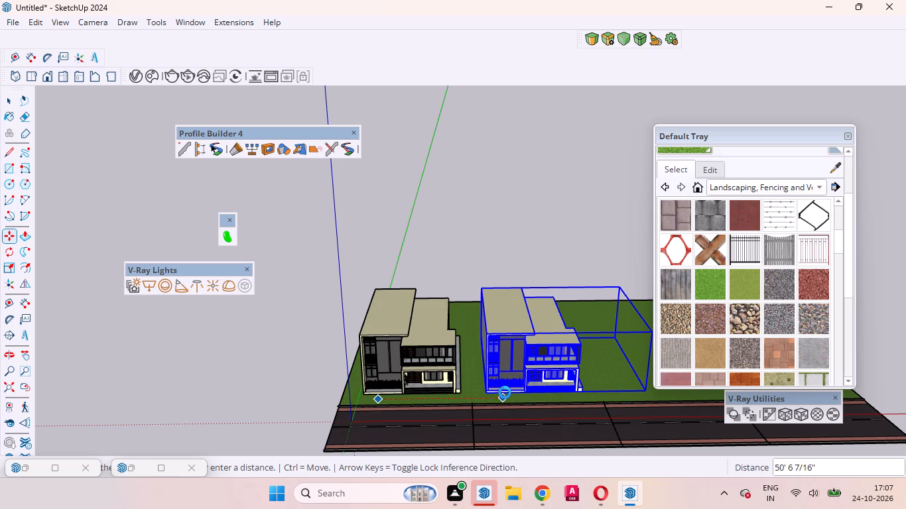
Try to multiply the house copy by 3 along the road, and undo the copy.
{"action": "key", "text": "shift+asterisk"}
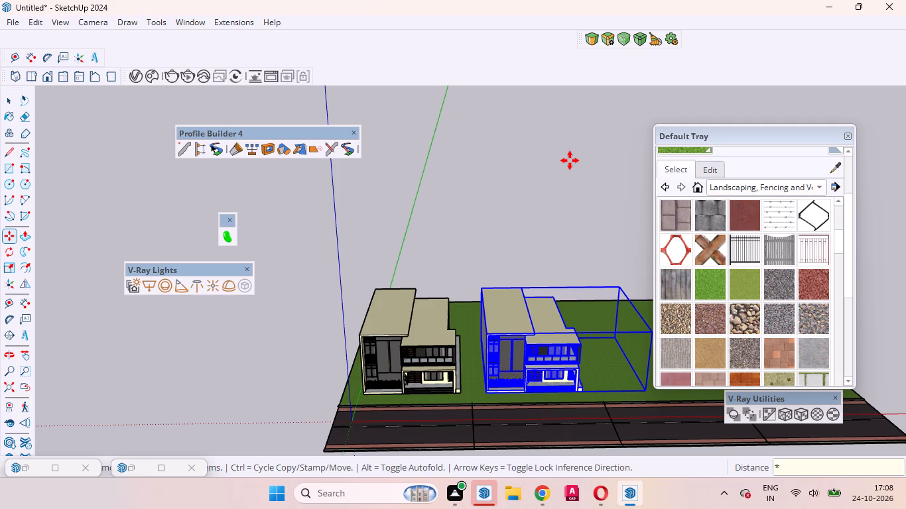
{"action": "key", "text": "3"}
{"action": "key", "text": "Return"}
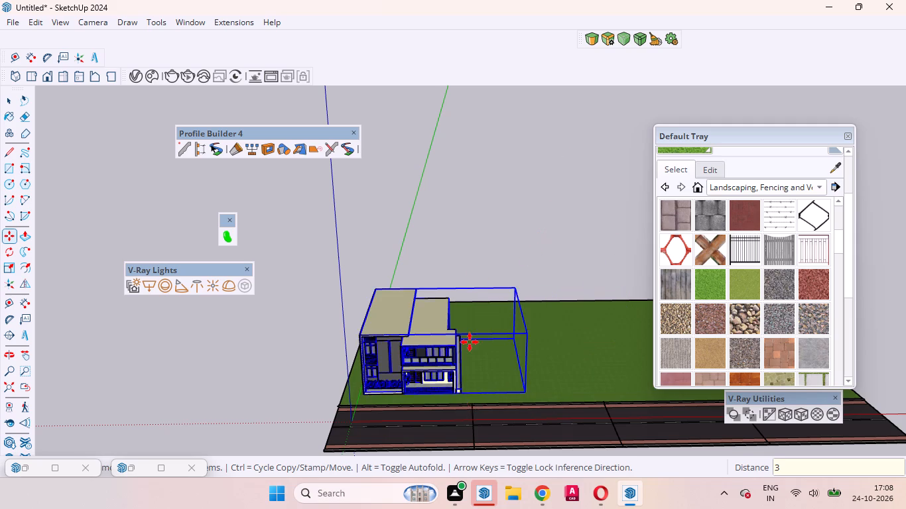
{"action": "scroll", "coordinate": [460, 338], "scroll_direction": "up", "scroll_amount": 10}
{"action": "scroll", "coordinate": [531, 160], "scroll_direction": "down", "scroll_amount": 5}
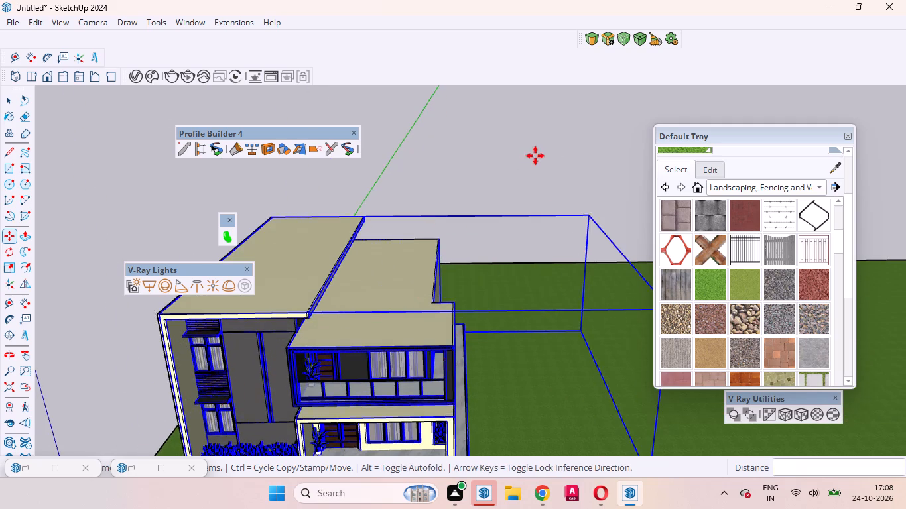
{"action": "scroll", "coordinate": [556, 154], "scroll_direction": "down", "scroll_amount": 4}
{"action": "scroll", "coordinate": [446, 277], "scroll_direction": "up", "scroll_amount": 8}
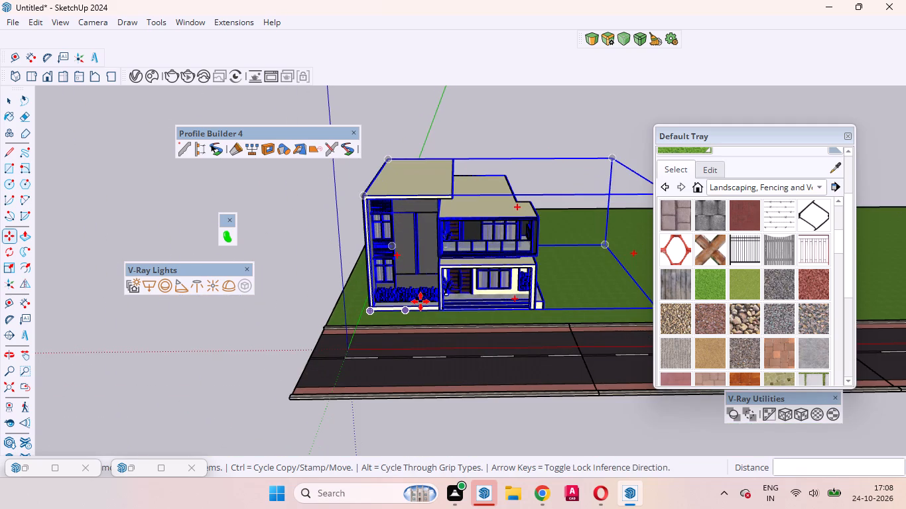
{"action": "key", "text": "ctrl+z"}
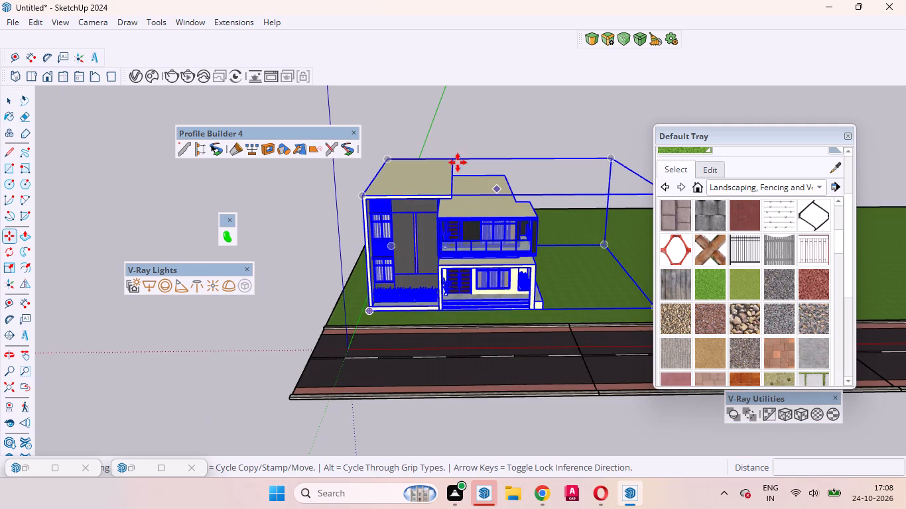
Copy the selected house about 49' 2" along the red axis and multiply the copy by 3 along the road.
{"action": "left_click", "coordinate": [371, 311]}
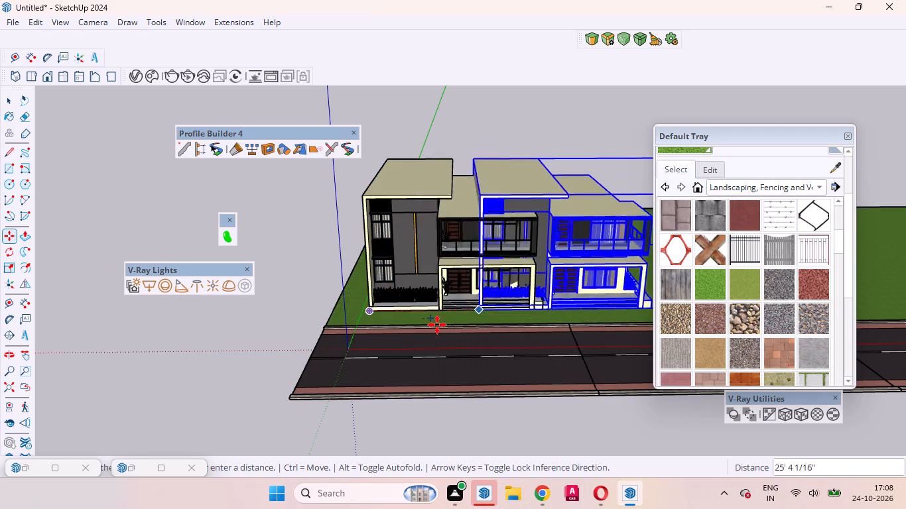
{"action": "scroll", "coordinate": [437, 325], "scroll_direction": "down", "scroll_amount": 4}
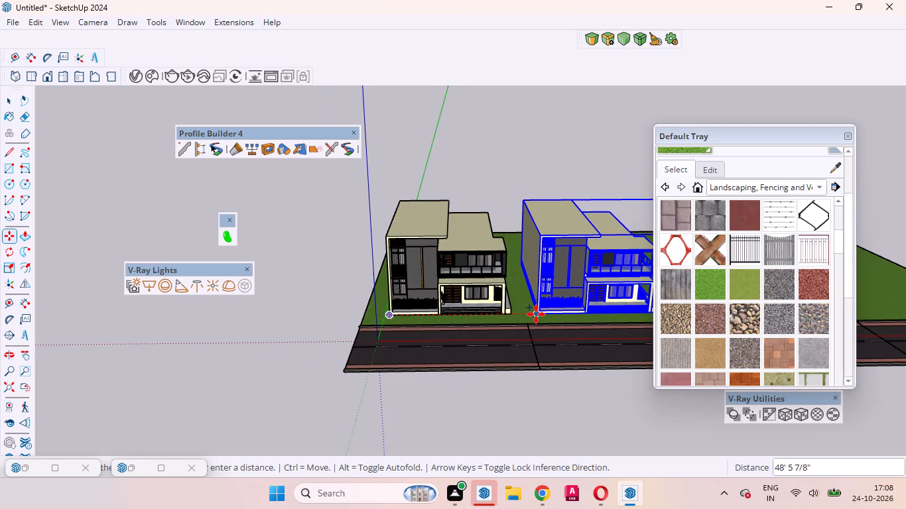
{"action": "left_click", "coordinate": [539, 314]}
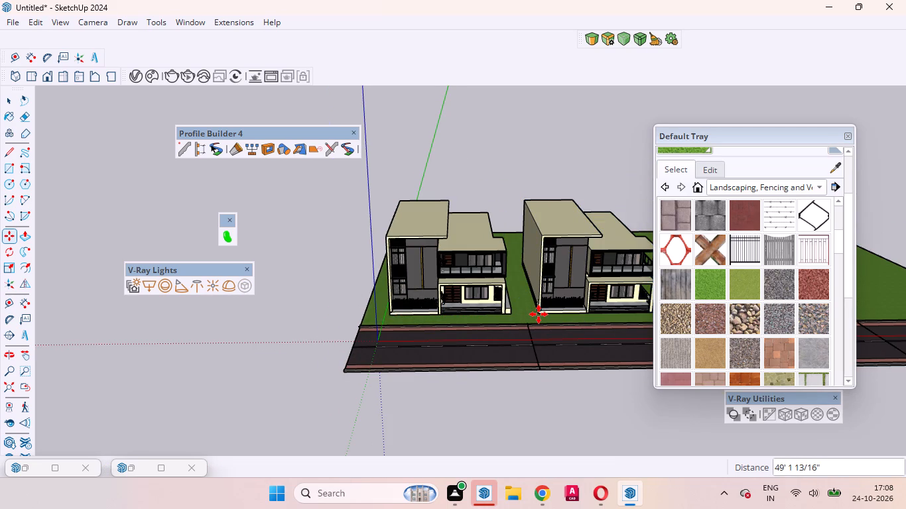
{"action": "key", "text": "shift+asterisk"}
{"action": "key", "text": "3"}
{"action": "key", "text": "Return"}
{"action": "key", "text": "space"}
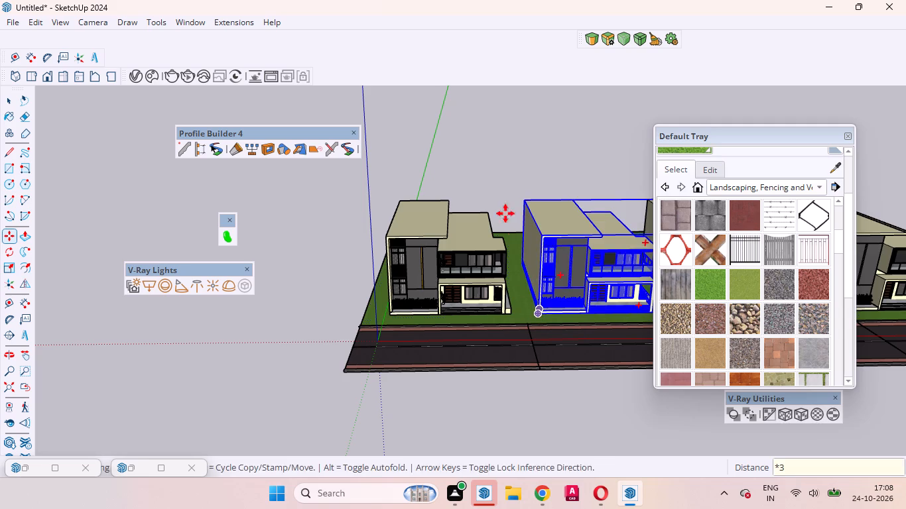
{"action": "left_click", "coordinate": [485, 148]}
{"action": "scroll", "coordinate": [348, 229], "scroll_direction": "down", "scroll_amount": 8}
{"action": "left_click", "coordinate": [538, 318]}
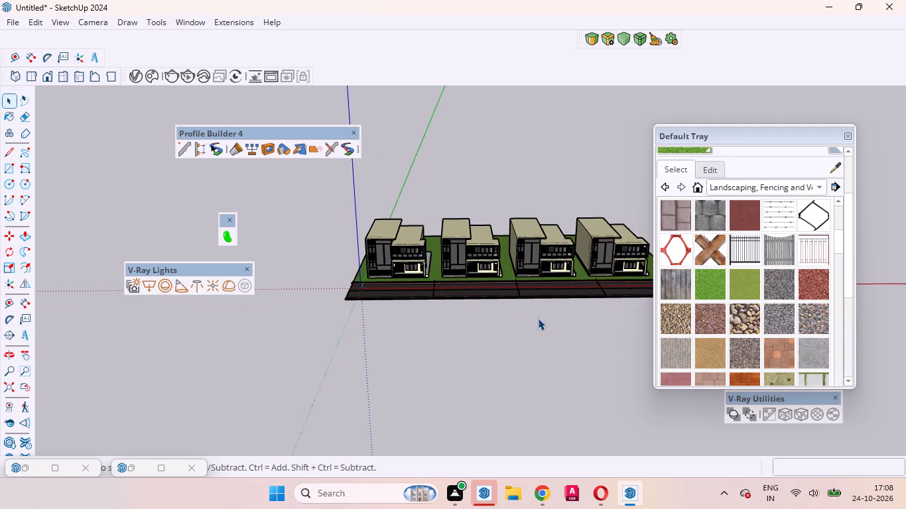
Examine the row of houses along the road from street level and from above, and look closely at the tower facades.
{"action": "scroll", "coordinate": [584, 226], "scroll_direction": "up", "scroll_amount": 9}
{"action": "scroll", "coordinate": [430, 302], "scroll_direction": "down", "scroll_amount": 5}
{"action": "scroll", "coordinate": [430, 331], "scroll_direction": "up", "scroll_amount": 1}
{"action": "middle_click_drag", "start_coordinate": [430, 331], "coordinate": [421, 262]}
{"action": "scroll", "coordinate": [408, 261], "scroll_direction": "up", "scroll_amount": 9}
{"action": "scroll", "coordinate": [421, 254], "scroll_direction": "down", "scroll_amount": 4}
{"action": "middle_click_drag", "start_coordinate": [442, 268], "coordinate": [457, 272]}
{"action": "scroll", "coordinate": [442, 268], "scroll_direction": "up", "scroll_amount": 1}
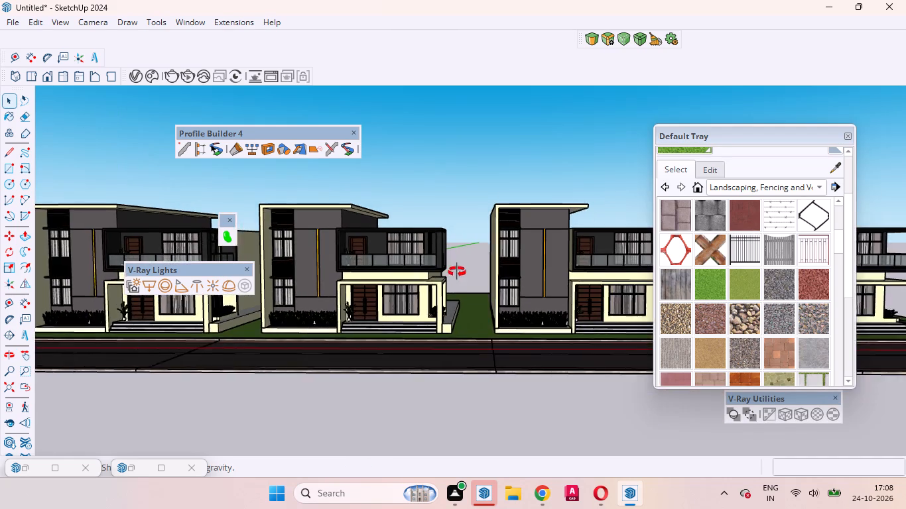
{"action": "middle_click_drag", "start_coordinate": [457, 272], "coordinate": [433, 246]}
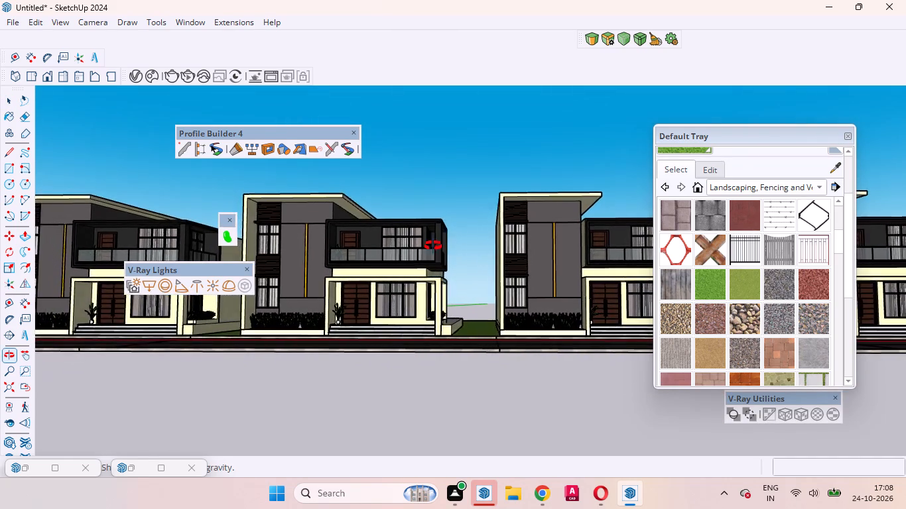
{"action": "middle_click_drag", "start_coordinate": [433, 246], "coordinate": [422, 266]}
{"action": "scroll", "coordinate": [532, 239], "scroll_direction": "up", "scroll_amount": 4}
{"action": "scroll", "coordinate": [539, 246], "scroll_direction": "down", "scroll_amount": 3}
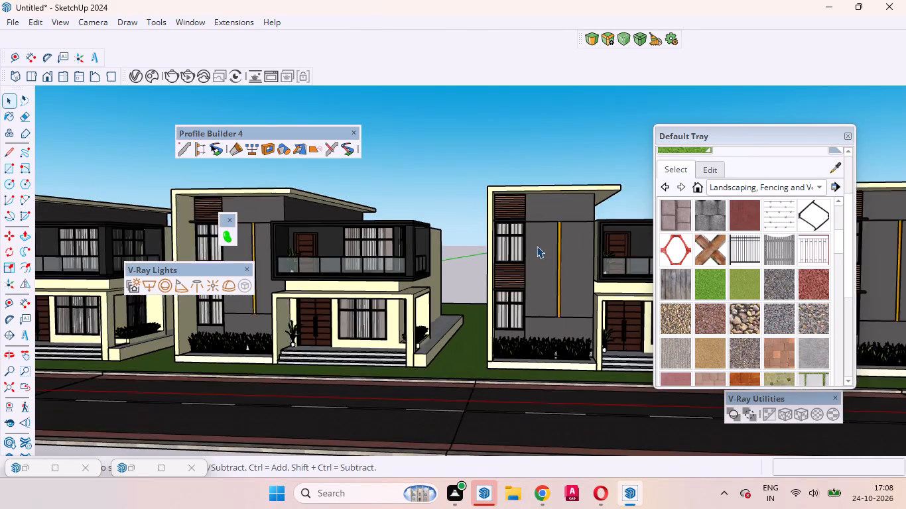
{"action": "scroll", "coordinate": [535, 249], "scroll_direction": "down", "scroll_amount": 9}
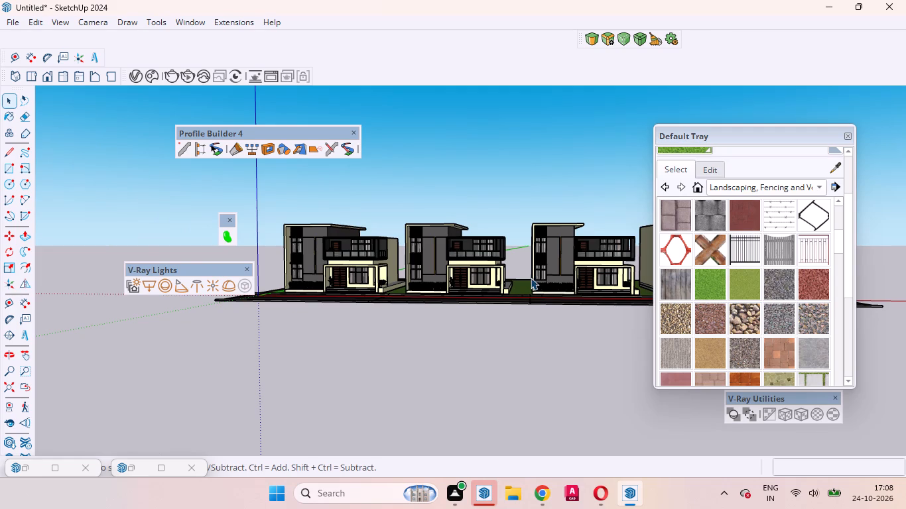
{"action": "scroll", "coordinate": [417, 283], "scroll_direction": "up", "scroll_amount": 5}
{"action": "middle_click_drag", "start_coordinate": [419, 244], "coordinate": [462, 296]}
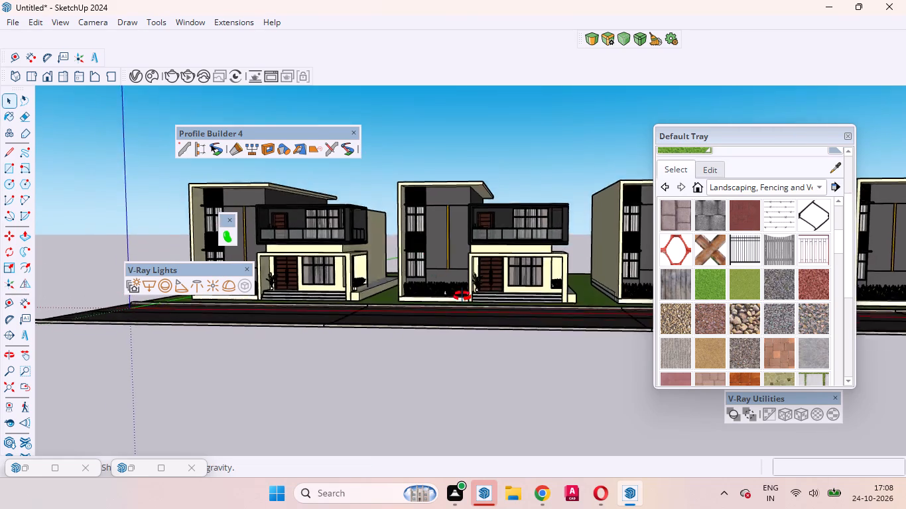
{"action": "middle_click_drag", "start_coordinate": [462, 296], "coordinate": [527, 227]}
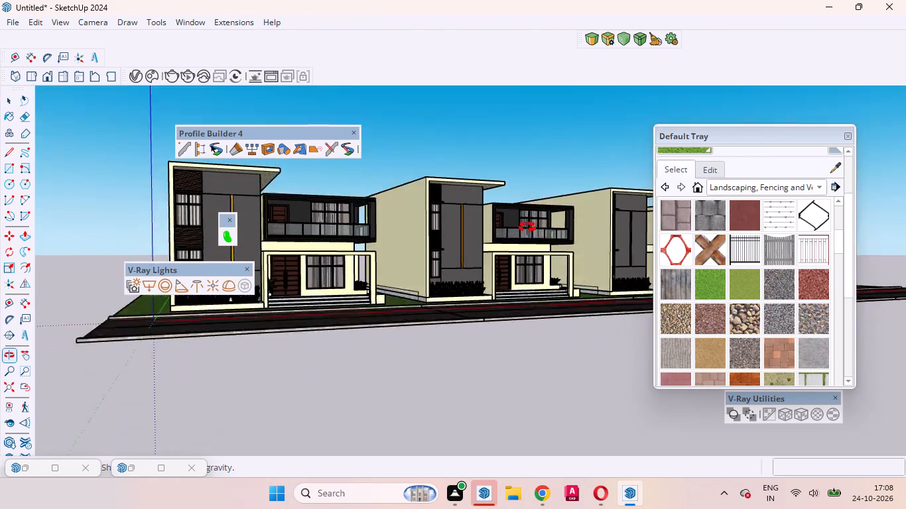
{"action": "middle_click_drag", "start_coordinate": [527, 227], "coordinate": [427, 386]}
{"action": "scroll", "coordinate": [427, 386], "scroll_direction": "up", "scroll_amount": 1}
{"action": "scroll", "coordinate": [378, 331], "scroll_direction": "down", "scroll_amount": 4}
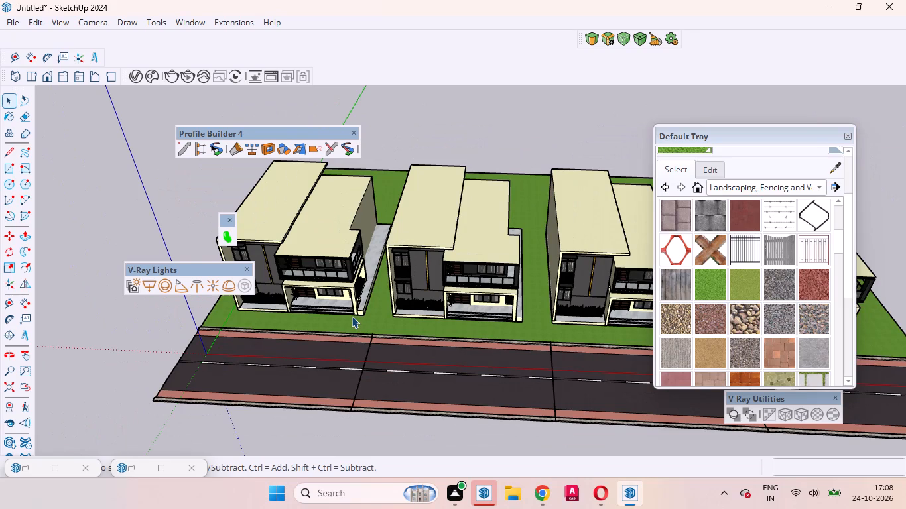
{"action": "scroll", "coordinate": [343, 309], "scroll_direction": "down", "scroll_amount": 4}
{"action": "middle_click_drag", "start_coordinate": [402, 317], "coordinate": [398, 244]}
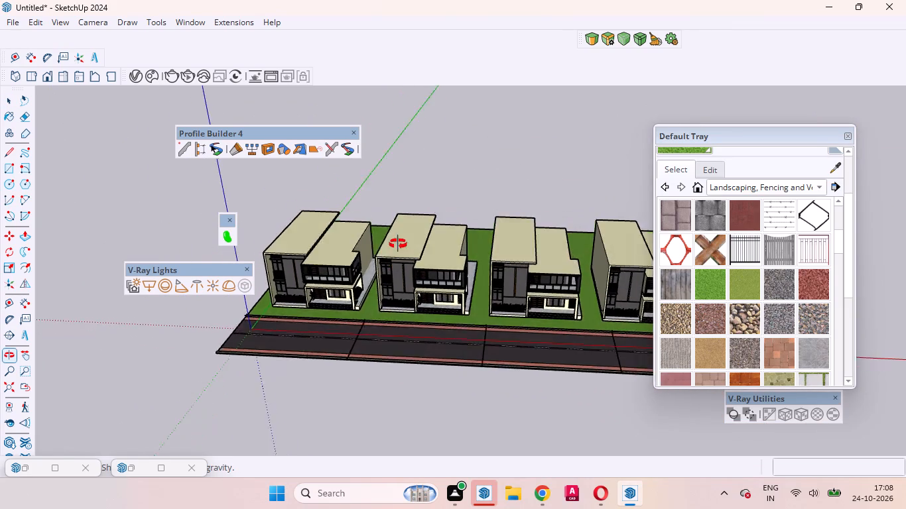
{"action": "middle_click_drag", "start_coordinate": [398, 244], "coordinate": [409, 209]}
{"action": "scroll", "coordinate": [472, 269], "scroll_direction": "up", "scroll_amount": 10}
{"action": "middle_click_drag", "start_coordinate": [580, 278], "coordinate": [468, 270]}
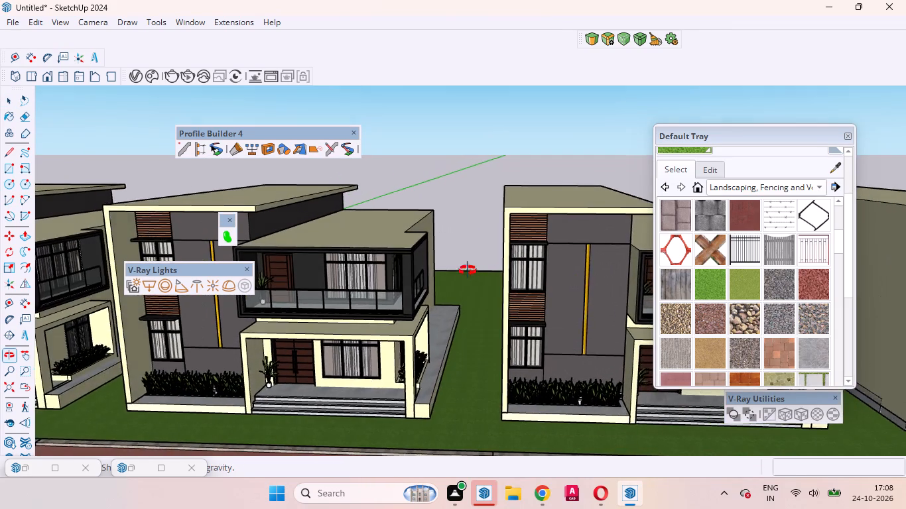
{"action": "middle_click_drag", "start_coordinate": [468, 270], "coordinate": [439, 253]}
{"action": "scroll", "coordinate": [541, 231], "scroll_direction": "up", "scroll_amount": 8}
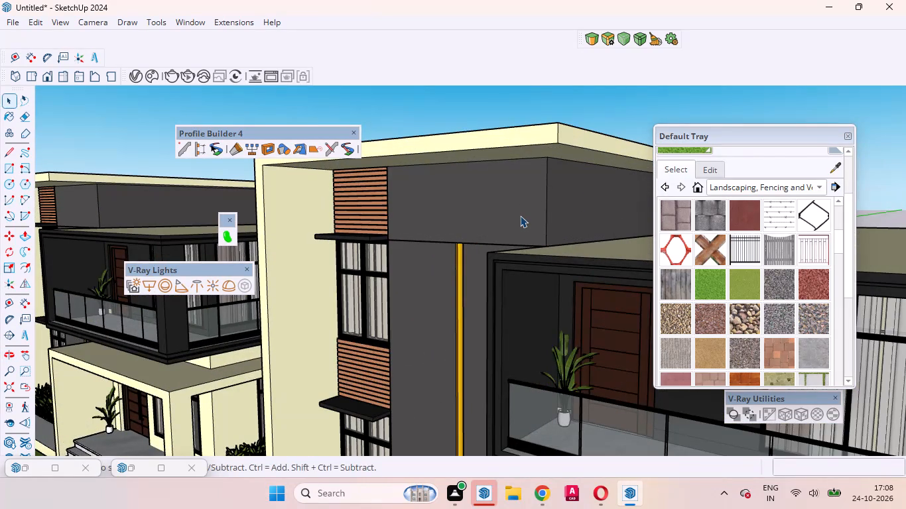
{"action": "scroll", "coordinate": [838, 193], "scroll_direction": "up", "scroll_amount": 4}
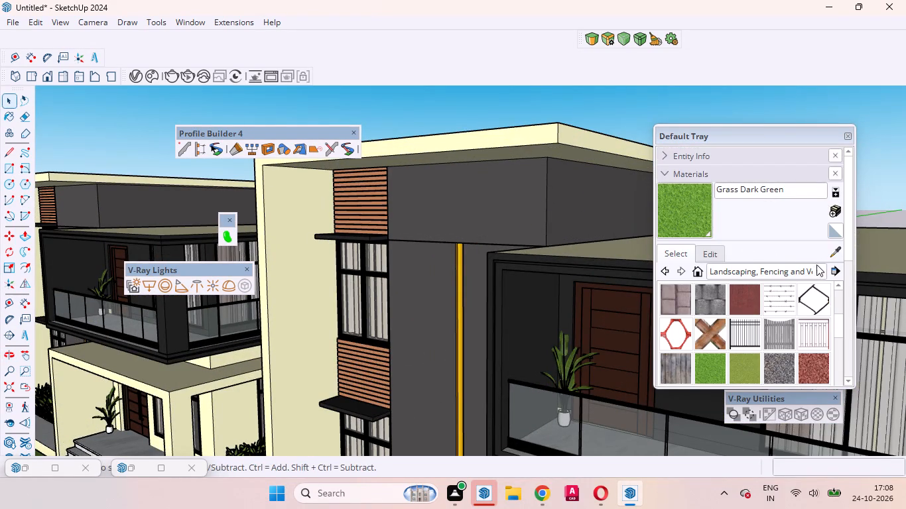
{"action": "left_click", "coordinate": [822, 270]}
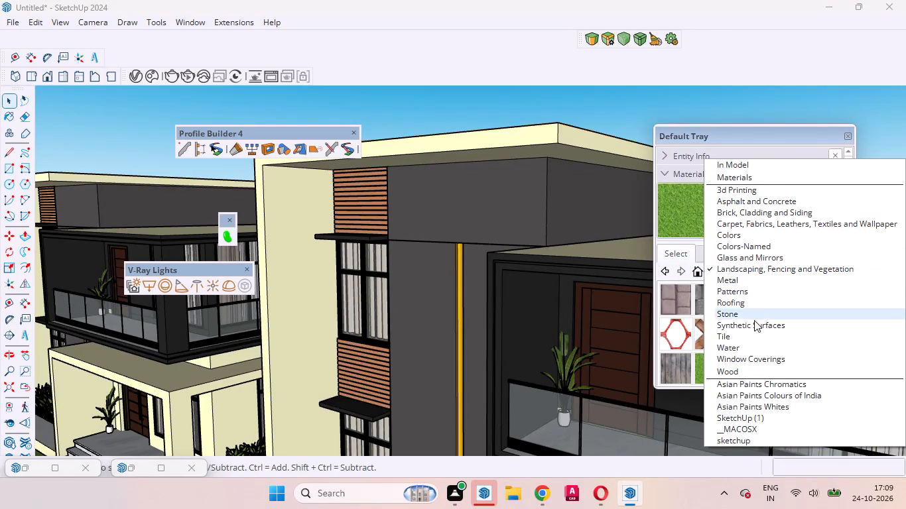
{"action": "left_click", "coordinate": [702, 104]}
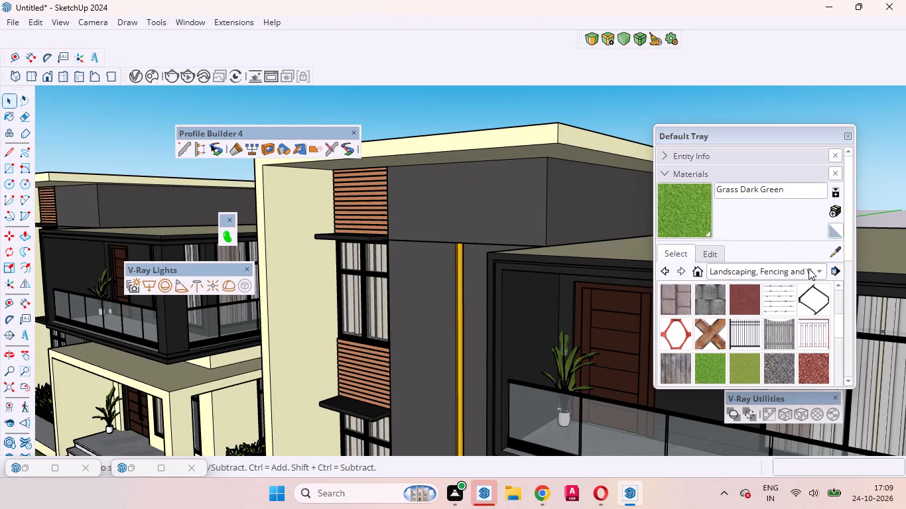
{"action": "scroll", "coordinate": [511, 257], "scroll_direction": "down", "scroll_amount": 11}
{"action": "scroll", "coordinate": [523, 223], "scroll_direction": "up", "scroll_amount": 1}
{"action": "scroll", "coordinate": [523, 223], "scroll_direction": "down", "scroll_amount": 4}
{"action": "middle_click_drag", "start_coordinate": [504, 280], "coordinate": [675, 331]}
{"action": "scroll", "coordinate": [511, 227], "scroll_direction": "down", "scroll_amount": 4}
{"action": "scroll", "coordinate": [514, 320], "scroll_direction": "up", "scroll_amount": 3}
{"action": "middle_click_drag", "start_coordinate": [453, 349], "coordinate": [432, 329]}
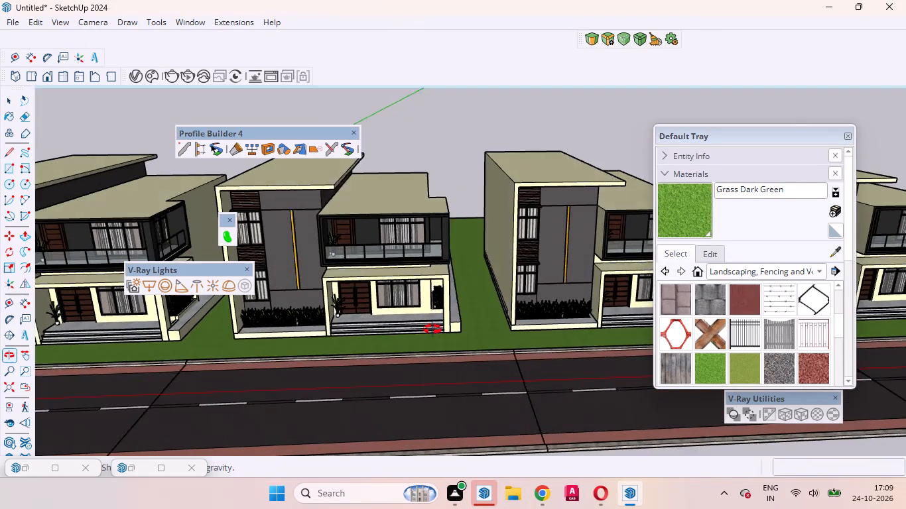
{"action": "middle_click_drag", "start_coordinate": [432, 329], "coordinate": [361, 326]}
{"action": "scroll", "coordinate": [529, 240], "scroll_direction": "up", "scroll_amount": 3}
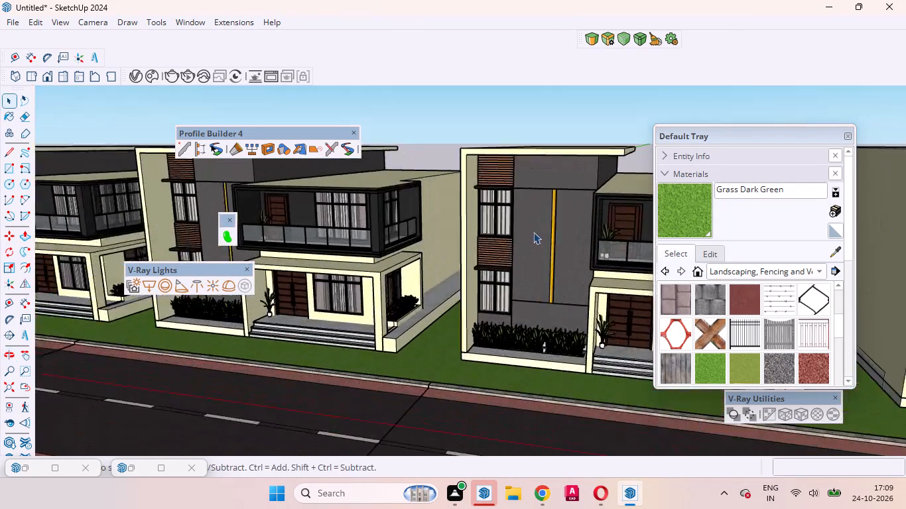
{"action": "scroll", "coordinate": [533, 232], "scroll_direction": "up", "scroll_amount": 6}
Open the Asian Paints Chromatics material collection, enlarge the materials tray and browse to the orange and brown shades.
{"action": "left_click", "coordinate": [815, 270]}
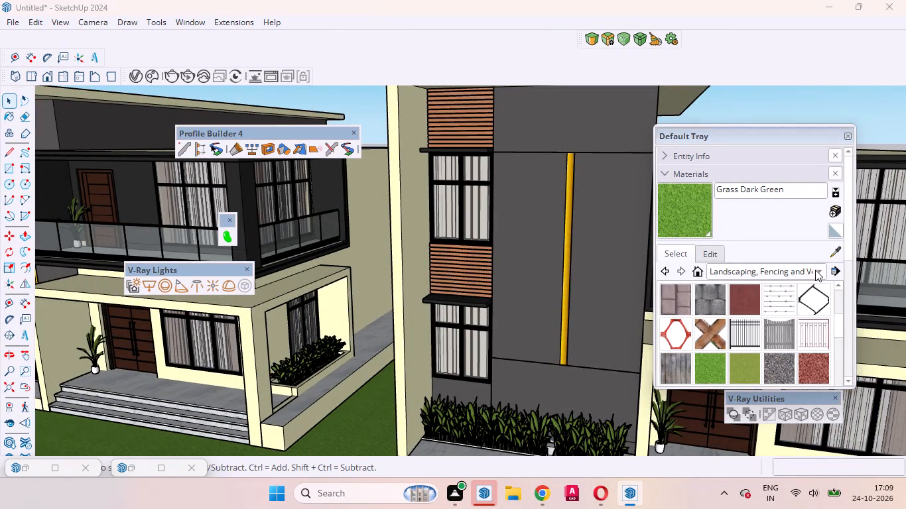
{"action": "left_click", "coordinate": [759, 382]}
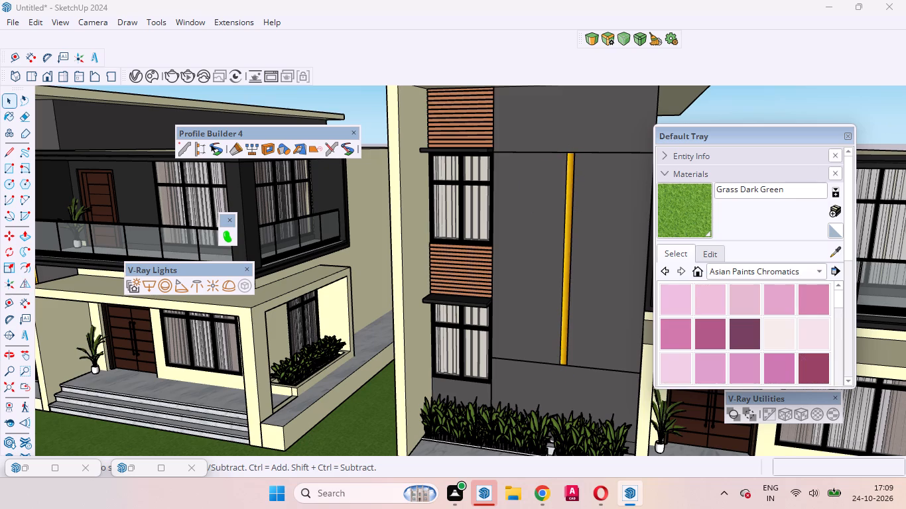
{"action": "scroll", "coordinate": [756, 300], "scroll_direction": "down", "scroll_amount": 4}
{"action": "left_click_drag", "start_coordinate": [764, 384], "coordinate": [781, 455]}
{"action": "scroll", "coordinate": [759, 304], "scroll_direction": "down", "scroll_amount": 14}
{"action": "scroll", "coordinate": [761, 318], "scroll_direction": "up", "scroll_amount": 1}
{"action": "scroll", "coordinate": [761, 318], "scroll_direction": "down", "scroll_amount": 20}
{"action": "scroll", "coordinate": [761, 318], "scroll_direction": "down", "scroll_amount": 20}
{"action": "scroll", "coordinate": [761, 318], "scroll_direction": "down", "scroll_amount": 1}
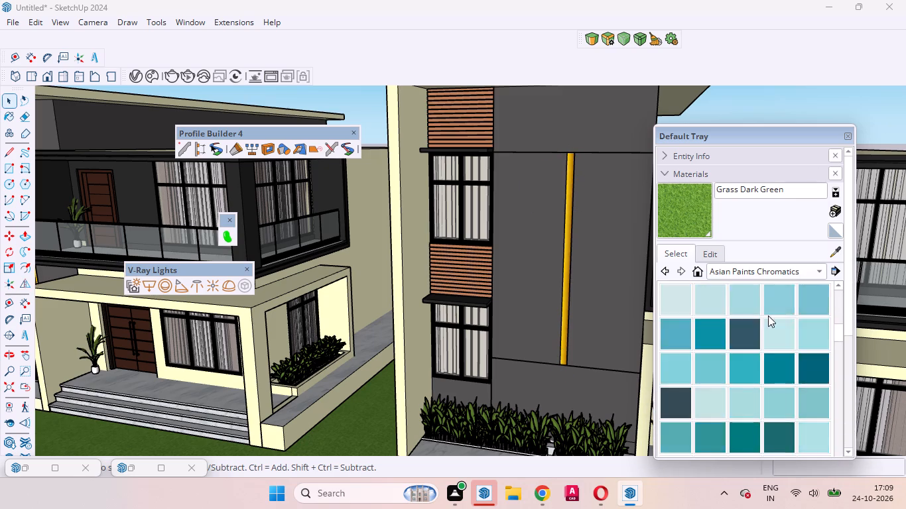
{"action": "scroll", "coordinate": [768, 315], "scroll_direction": "down", "scroll_amount": 20}
{"action": "scroll", "coordinate": [768, 315], "scroll_direction": "down", "scroll_amount": 20}
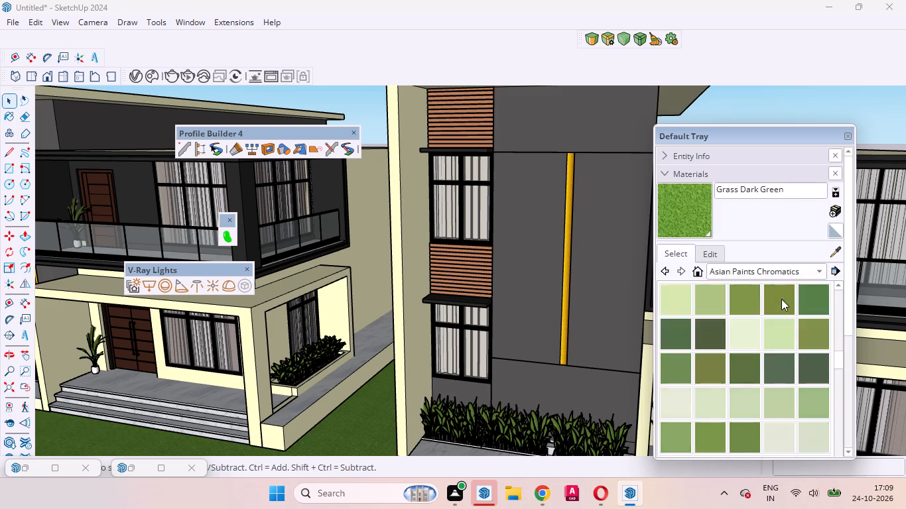
{"action": "scroll", "coordinate": [781, 299], "scroll_direction": "down", "scroll_amount": 20}
{"action": "scroll", "coordinate": [781, 299], "scroll_direction": "down", "scroll_amount": 20}
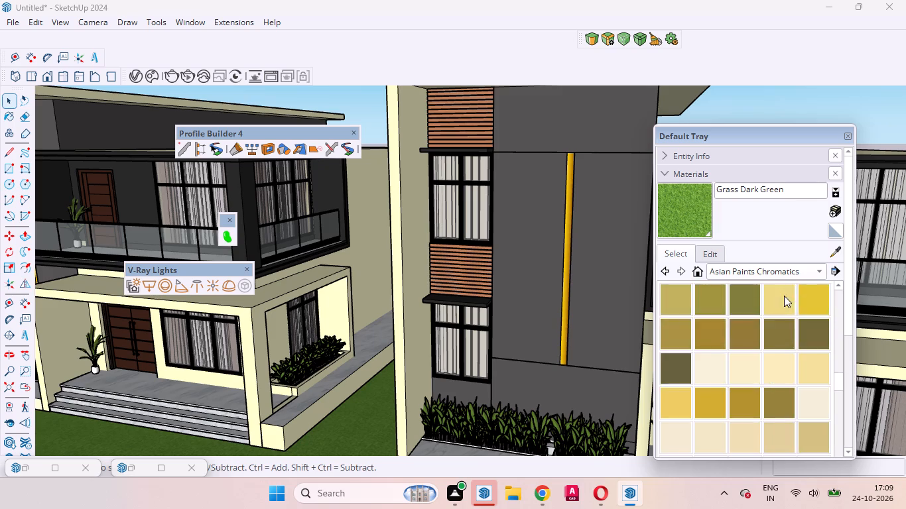
{"action": "scroll", "coordinate": [784, 296], "scroll_direction": "down", "scroll_amount": 11}
{"action": "scroll", "coordinate": [812, 361], "scroll_direction": "down", "scroll_amount": 2}
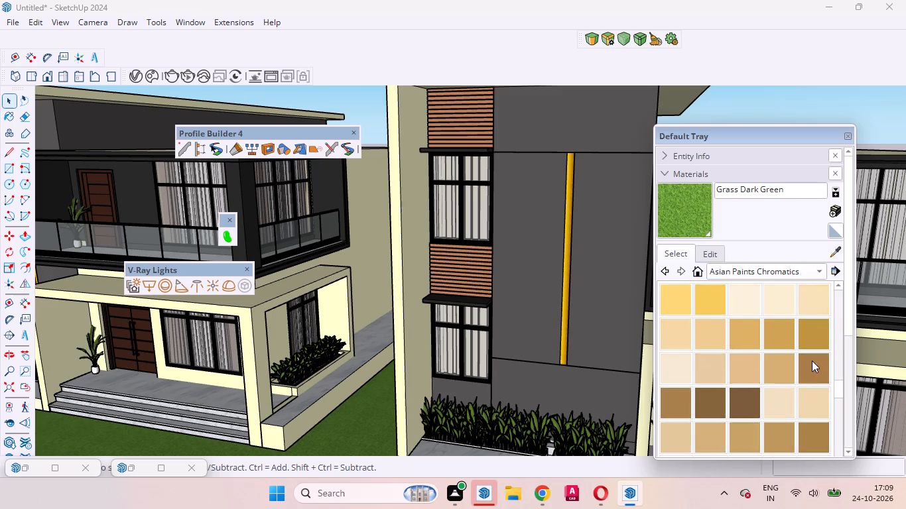
{"action": "scroll", "coordinate": [812, 361], "scroll_direction": "down", "scroll_amount": 11}
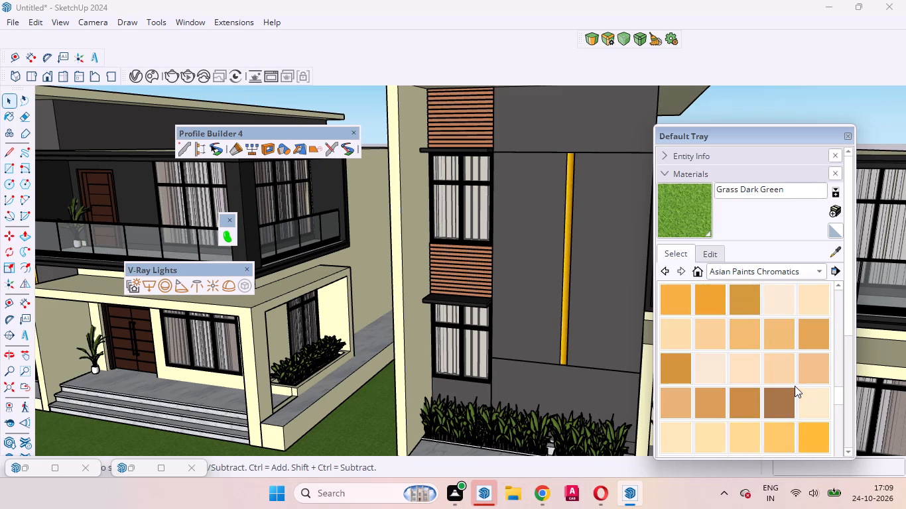
{"action": "scroll", "coordinate": [795, 386], "scroll_direction": "down", "scroll_amount": 2}
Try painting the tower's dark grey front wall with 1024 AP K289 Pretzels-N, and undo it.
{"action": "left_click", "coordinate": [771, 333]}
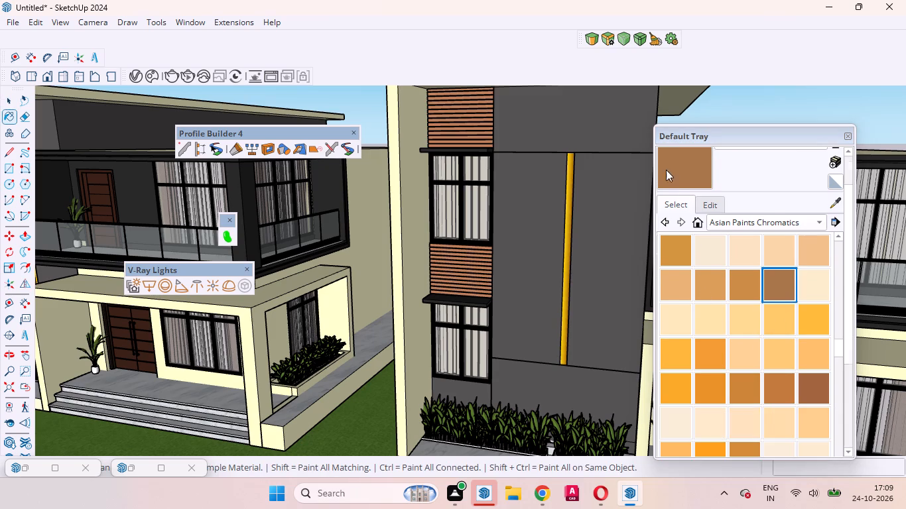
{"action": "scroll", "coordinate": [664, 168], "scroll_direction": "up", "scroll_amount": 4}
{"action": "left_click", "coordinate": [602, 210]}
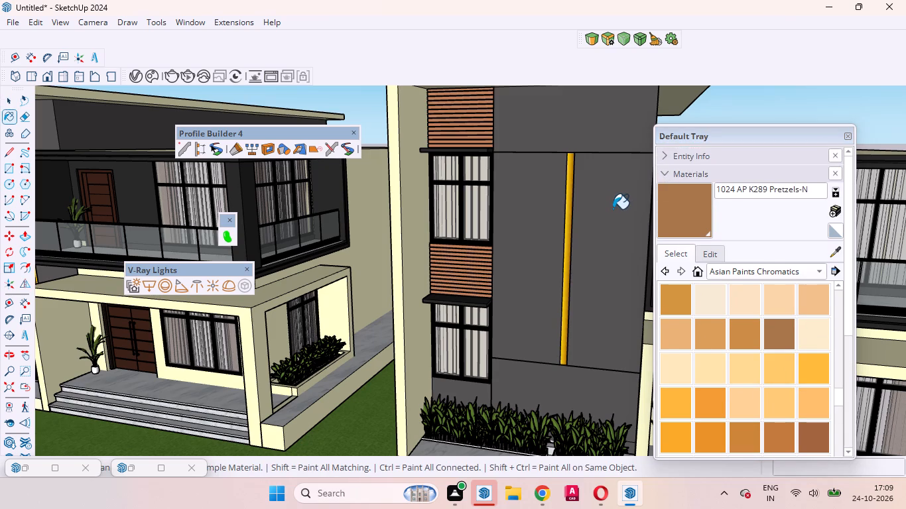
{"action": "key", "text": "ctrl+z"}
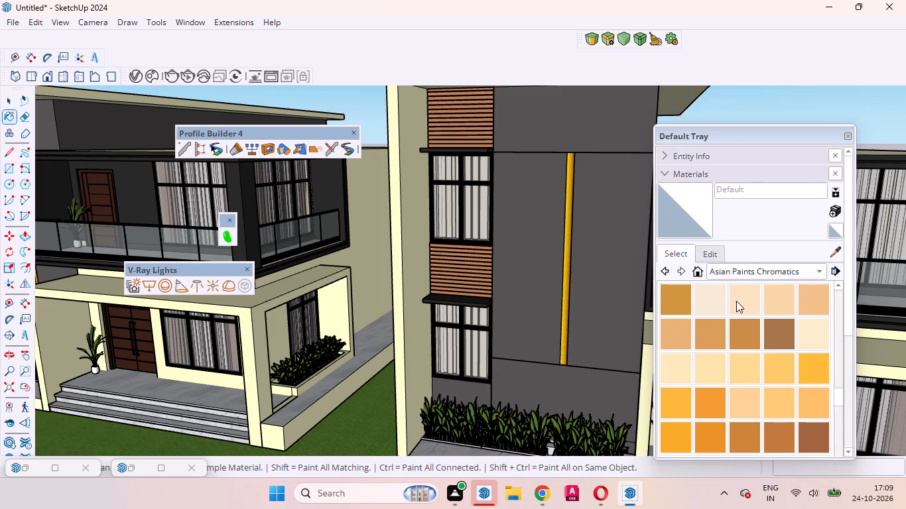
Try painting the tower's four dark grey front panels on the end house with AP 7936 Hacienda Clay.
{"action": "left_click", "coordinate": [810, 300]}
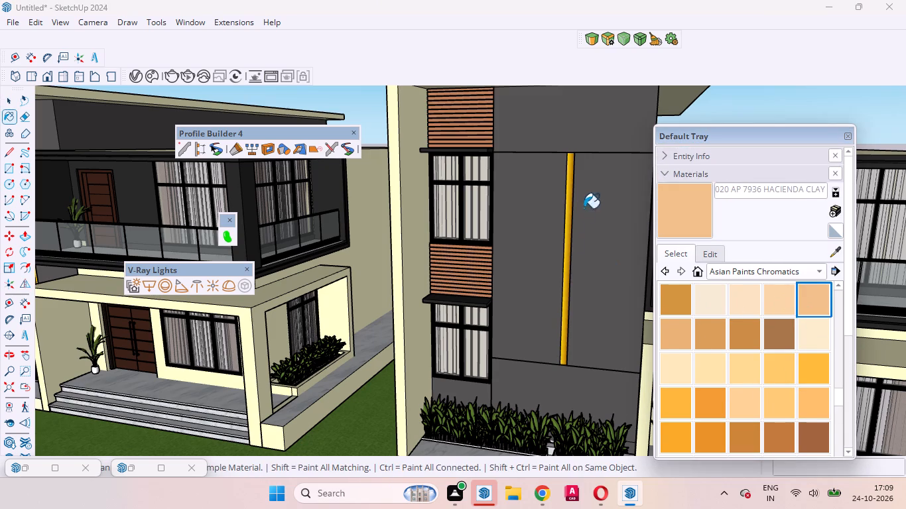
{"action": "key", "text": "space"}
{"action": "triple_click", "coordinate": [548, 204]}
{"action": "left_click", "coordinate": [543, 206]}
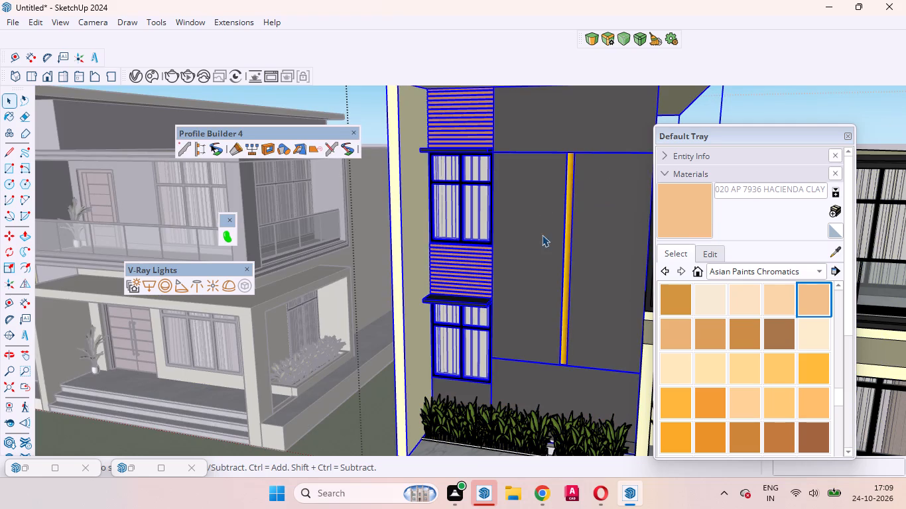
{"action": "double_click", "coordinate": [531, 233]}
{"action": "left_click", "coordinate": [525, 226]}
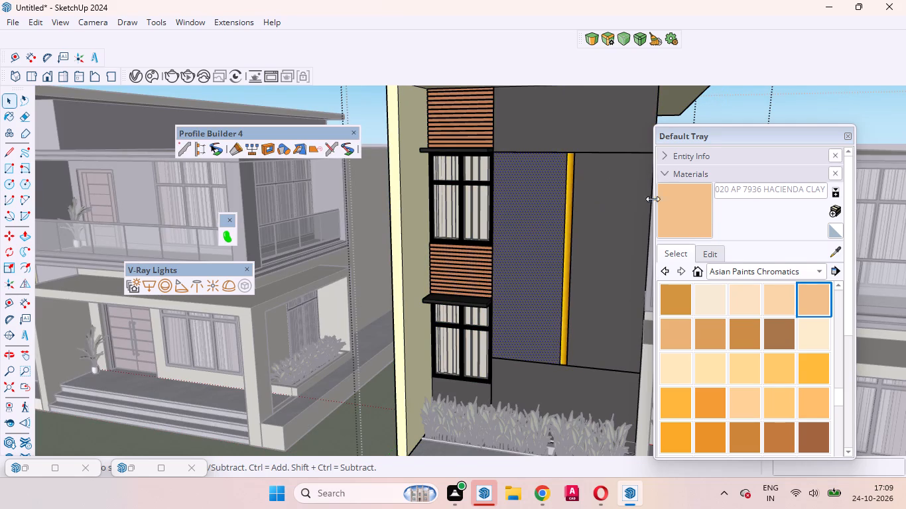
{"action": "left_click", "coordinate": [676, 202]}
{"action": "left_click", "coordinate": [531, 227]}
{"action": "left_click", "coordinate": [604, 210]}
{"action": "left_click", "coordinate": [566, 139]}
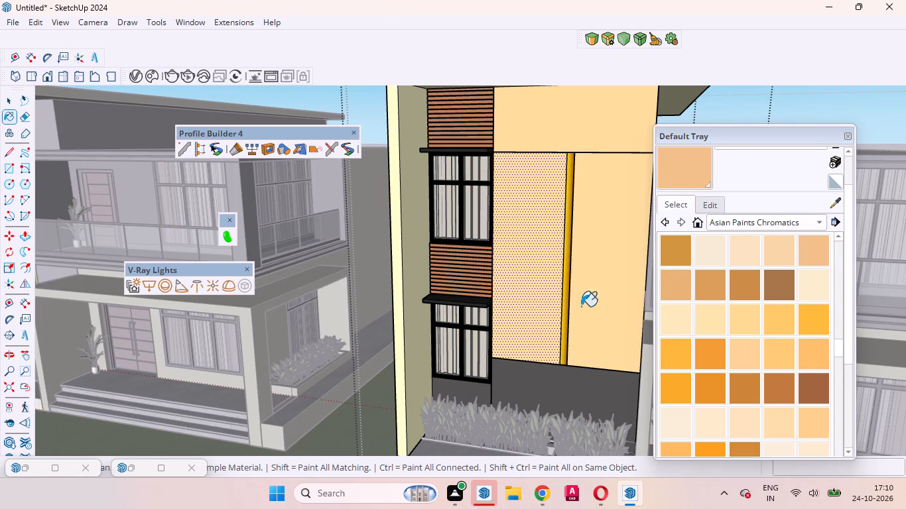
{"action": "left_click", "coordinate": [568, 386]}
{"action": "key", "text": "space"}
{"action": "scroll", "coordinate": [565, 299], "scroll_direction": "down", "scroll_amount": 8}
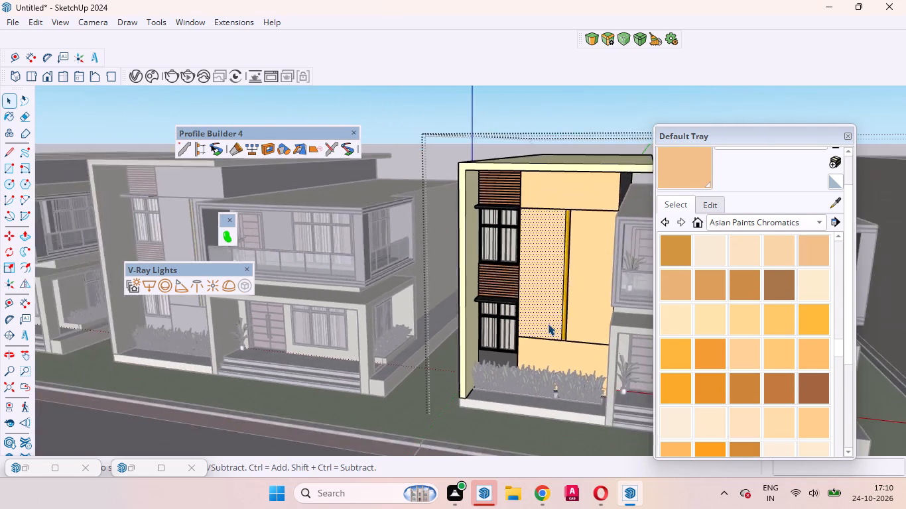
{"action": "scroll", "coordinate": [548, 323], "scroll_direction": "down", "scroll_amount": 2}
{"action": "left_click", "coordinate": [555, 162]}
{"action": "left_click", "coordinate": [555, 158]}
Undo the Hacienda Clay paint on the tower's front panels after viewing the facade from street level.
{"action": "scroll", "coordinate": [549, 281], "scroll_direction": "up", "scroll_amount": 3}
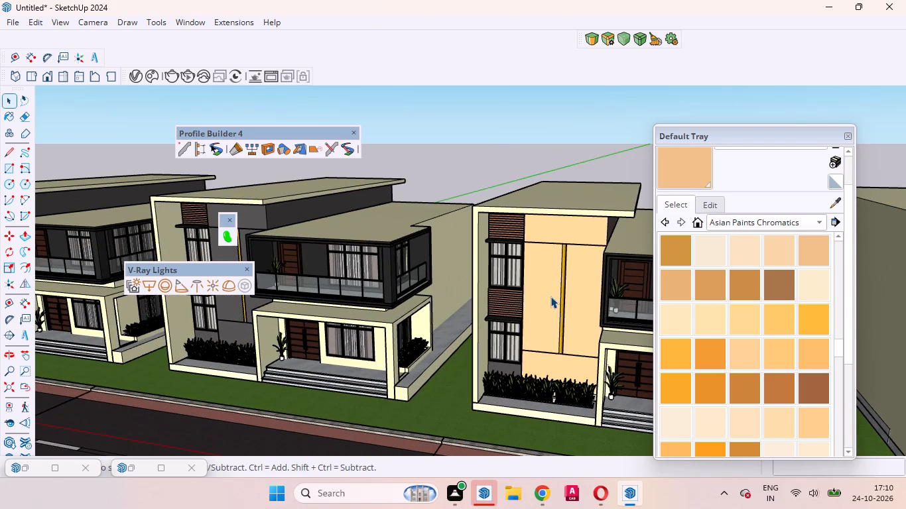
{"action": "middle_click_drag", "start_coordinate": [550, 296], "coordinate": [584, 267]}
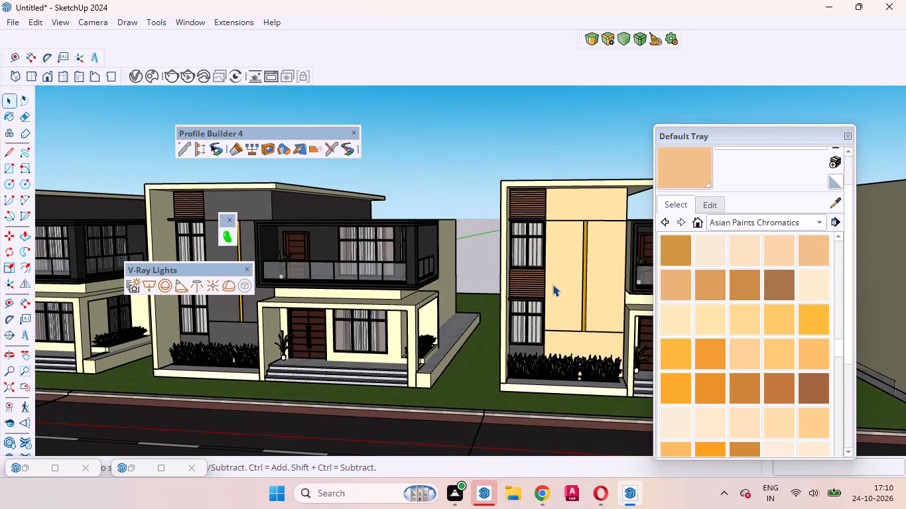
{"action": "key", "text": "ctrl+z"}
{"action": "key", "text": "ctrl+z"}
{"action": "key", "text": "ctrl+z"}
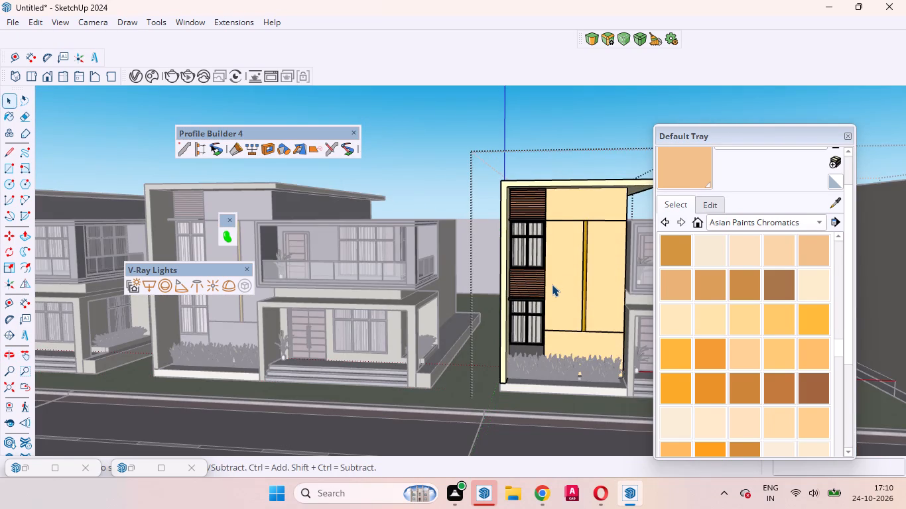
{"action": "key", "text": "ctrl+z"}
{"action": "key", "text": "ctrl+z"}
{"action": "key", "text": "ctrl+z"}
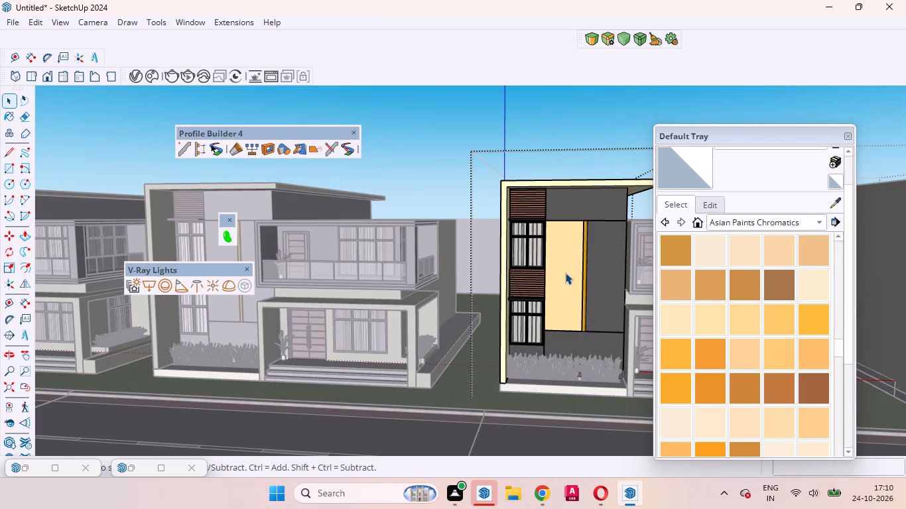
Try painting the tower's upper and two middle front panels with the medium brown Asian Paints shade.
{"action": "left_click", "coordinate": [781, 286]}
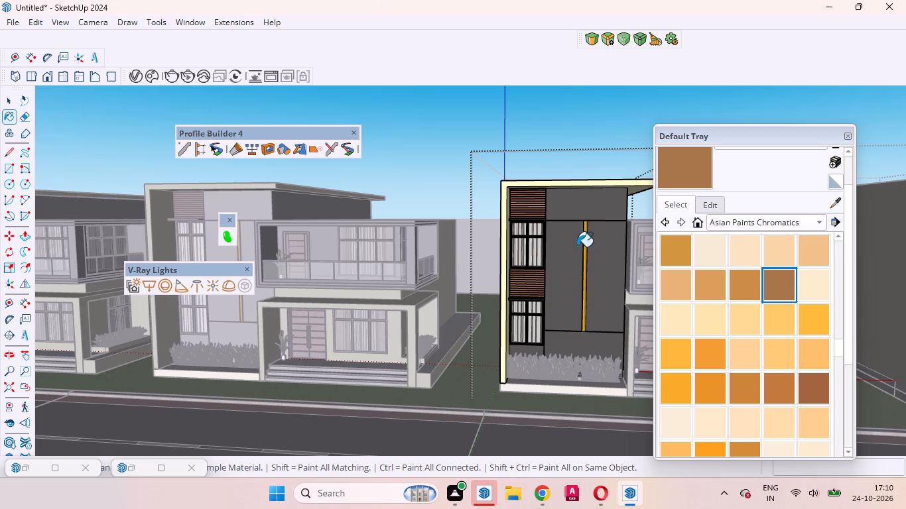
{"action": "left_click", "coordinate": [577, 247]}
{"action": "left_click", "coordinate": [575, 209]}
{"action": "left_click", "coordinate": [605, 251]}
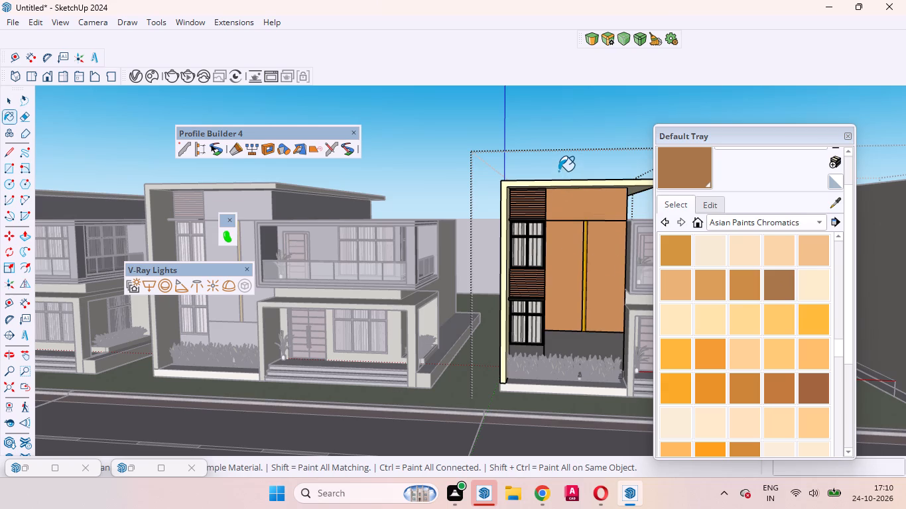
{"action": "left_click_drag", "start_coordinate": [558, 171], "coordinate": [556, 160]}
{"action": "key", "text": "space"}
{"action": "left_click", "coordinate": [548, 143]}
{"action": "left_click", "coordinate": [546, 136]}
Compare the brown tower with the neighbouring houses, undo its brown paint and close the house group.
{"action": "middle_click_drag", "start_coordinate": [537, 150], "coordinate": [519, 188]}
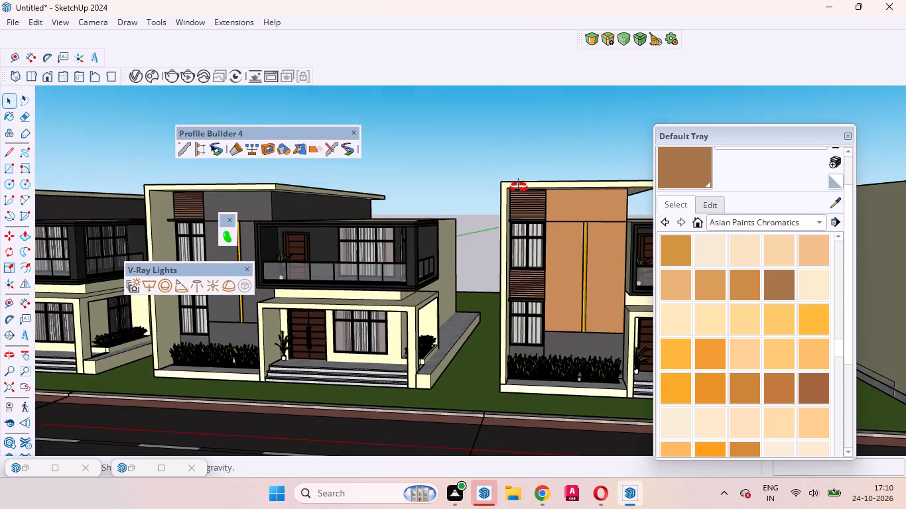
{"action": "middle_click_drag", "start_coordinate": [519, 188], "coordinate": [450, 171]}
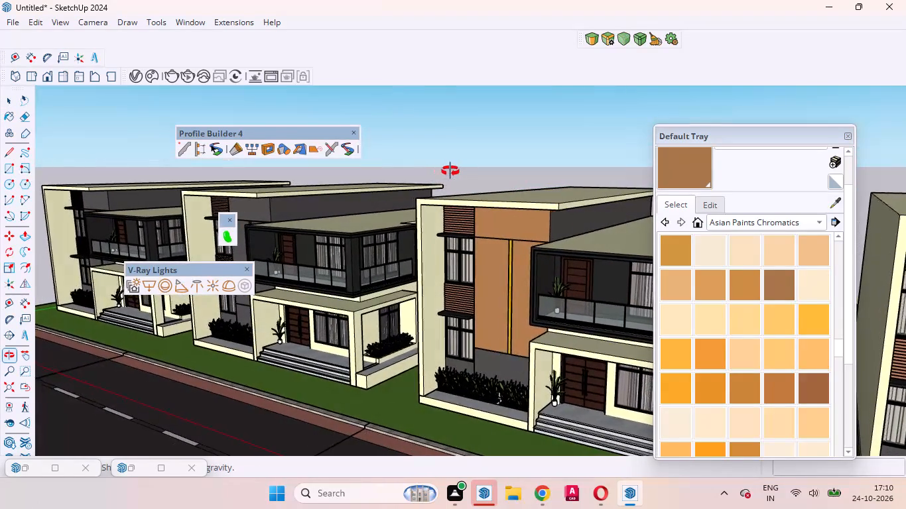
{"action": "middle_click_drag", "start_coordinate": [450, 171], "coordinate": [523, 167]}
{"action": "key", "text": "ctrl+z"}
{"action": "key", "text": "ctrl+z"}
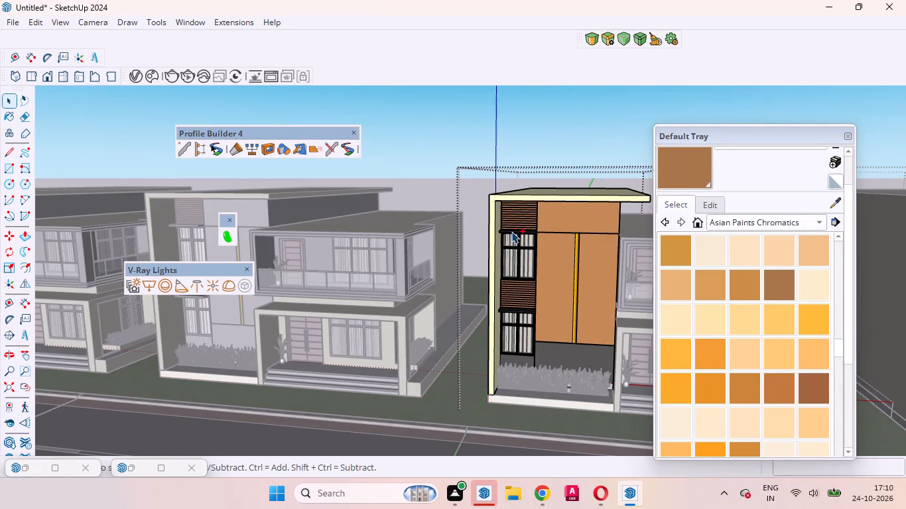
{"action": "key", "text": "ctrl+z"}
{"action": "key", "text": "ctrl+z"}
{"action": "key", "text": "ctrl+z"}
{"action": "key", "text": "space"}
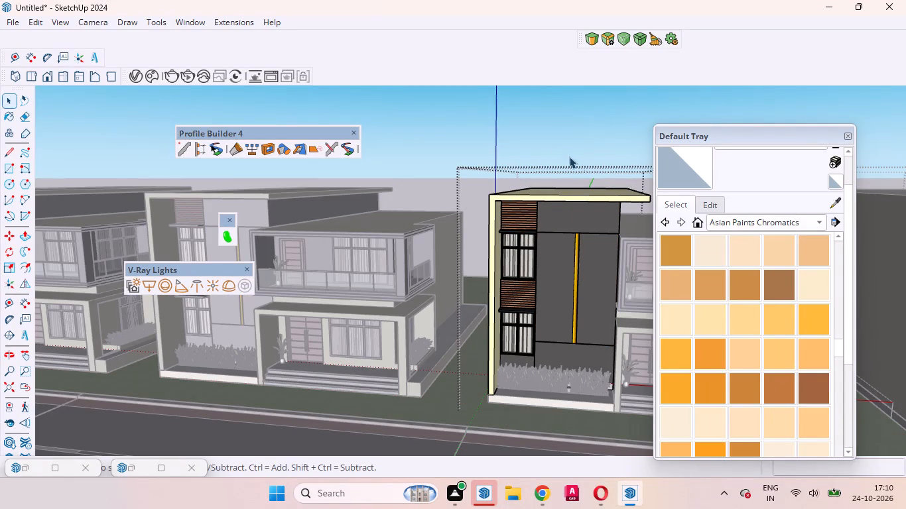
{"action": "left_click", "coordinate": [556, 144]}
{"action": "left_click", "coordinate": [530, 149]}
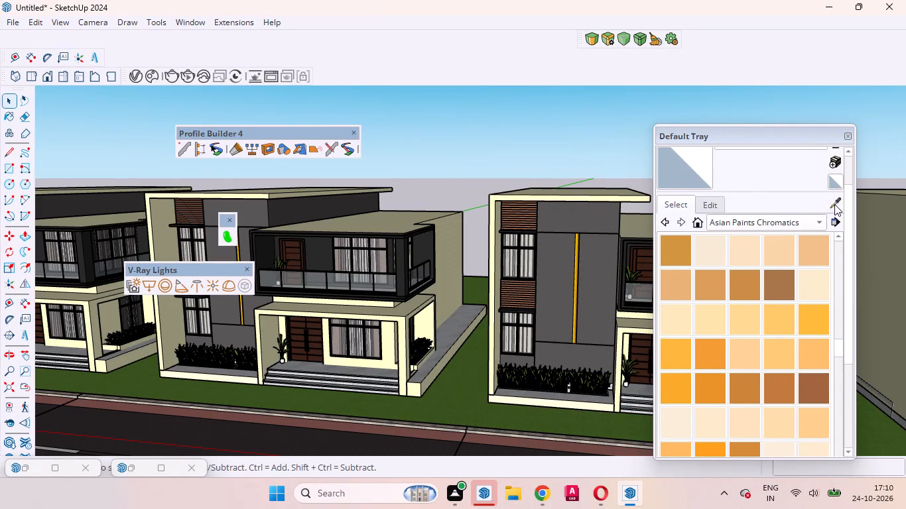
Move the materials tray clear of the houses and sample the pale cream colour from the end house's front wall.
{"action": "left_click", "coordinate": [836, 204]}
{"action": "left_click_drag", "start_coordinate": [736, 137], "coordinate": [767, 214]}
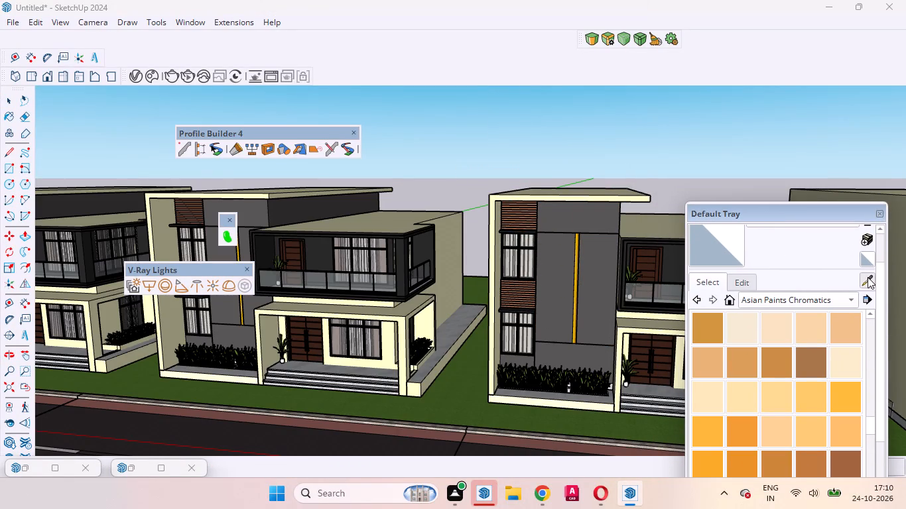
{"action": "left_click", "coordinate": [868, 277]}
{"action": "scroll", "coordinate": [323, 290], "scroll_direction": "down", "scroll_amount": 3}
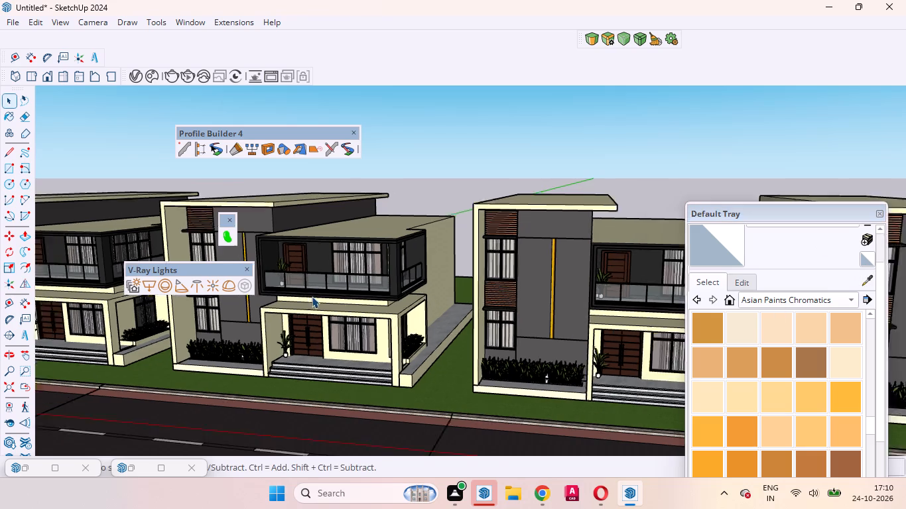
{"action": "scroll", "coordinate": [312, 296], "scroll_direction": "down", "scroll_amount": 6}
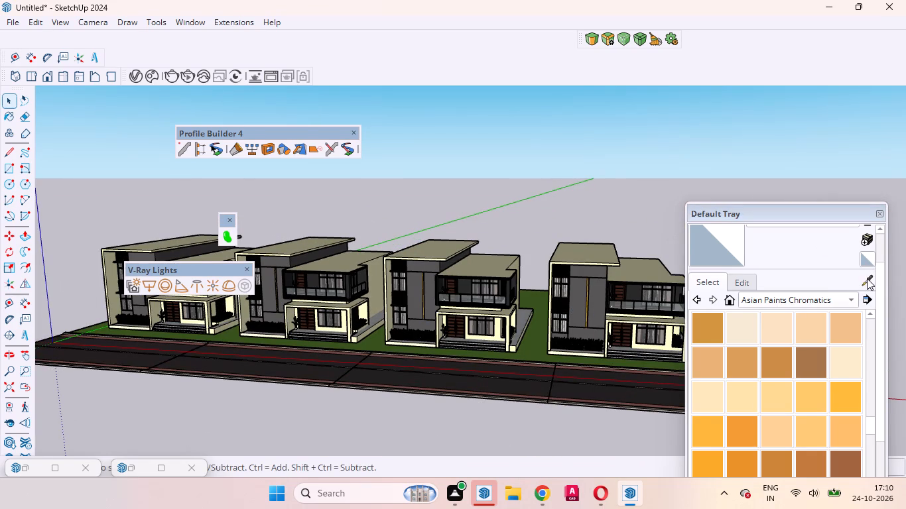
{"action": "left_click", "coordinate": [867, 278]}
{"action": "scroll", "coordinate": [619, 322], "scroll_direction": "up", "scroll_amount": 12}
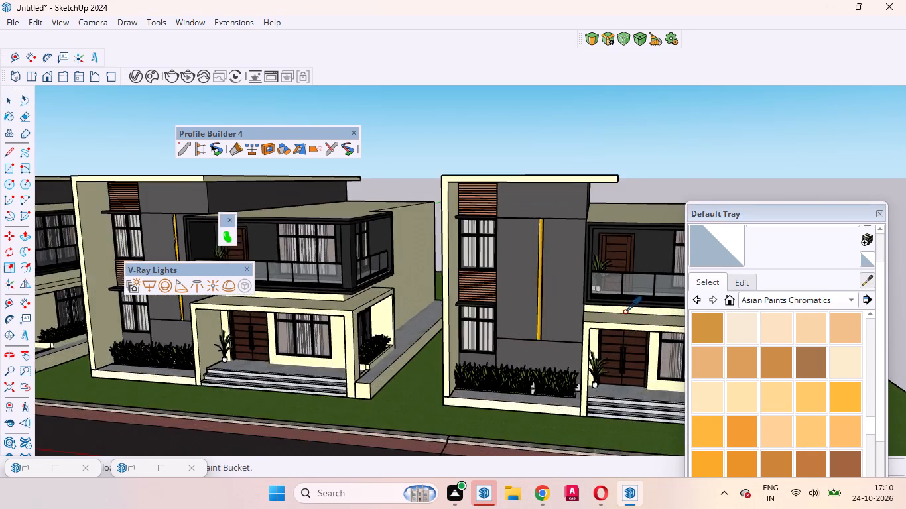
{"action": "scroll", "coordinate": [625, 311], "scroll_direction": "up", "scroll_amount": 7}
{"action": "left_click", "coordinate": [612, 333]}
Paint the four dark grey front panels of the end house's tower with the sampled cream colour.
{"action": "scroll", "coordinate": [532, 295], "scroll_direction": "down", "scroll_amount": 15}
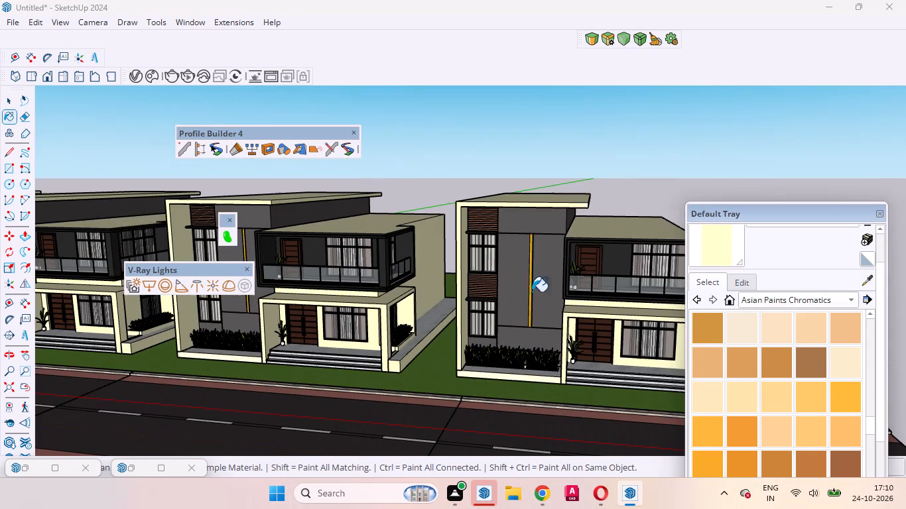
{"action": "key", "text": "space"}
{"action": "scroll", "coordinate": [513, 225], "scroll_direction": "up", "scroll_amount": 4}
{"action": "double_click", "coordinate": [515, 223]}
{"action": "left_click", "coordinate": [542, 226]}
{"action": "double_click", "coordinate": [523, 225]}
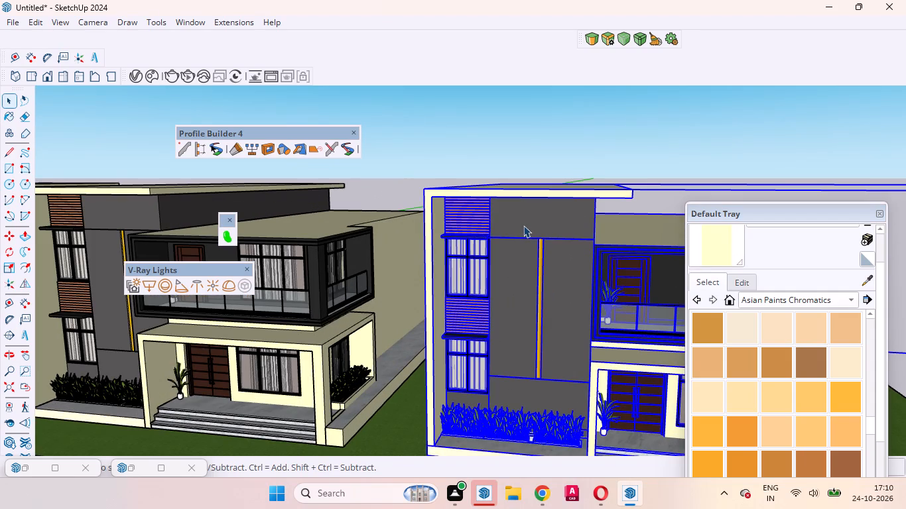
{"action": "double_click", "coordinate": [545, 212]}
{"action": "left_click", "coordinate": [504, 220]}
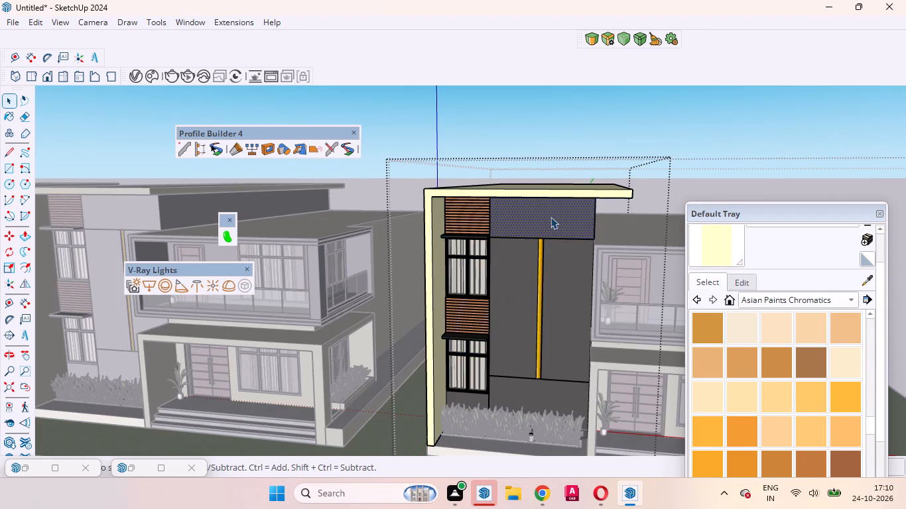
{"action": "left_click", "coordinate": [706, 246]}
{"action": "left_click", "coordinate": [511, 221]}
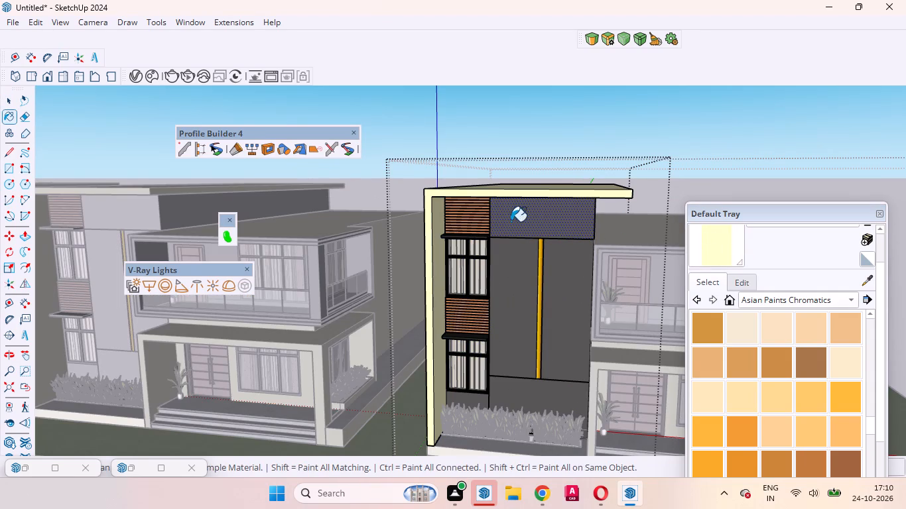
{"action": "left_click", "coordinate": [525, 273]}
{"action": "left_click", "coordinate": [568, 269]}
{"action": "left_click", "coordinate": [524, 396]}
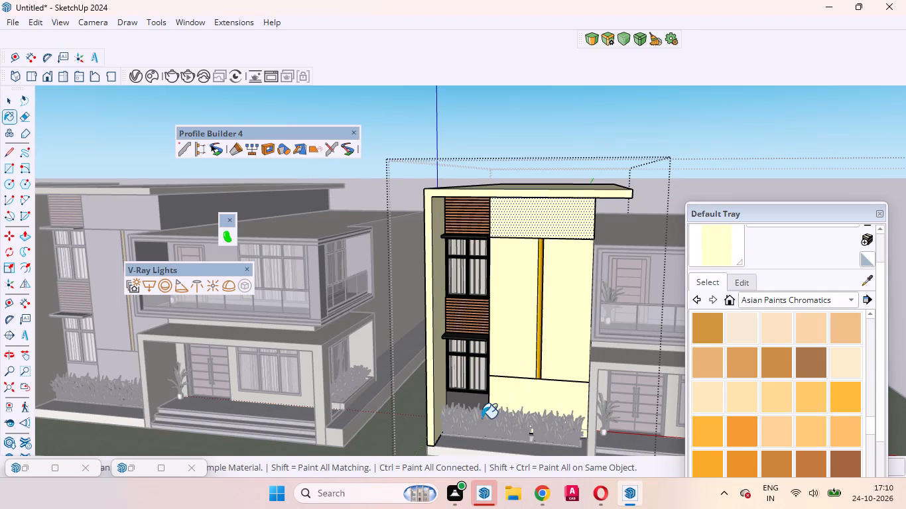
Paint the narrow wall below the tower's lower window with the same cream colour and close the house group.
{"action": "scroll", "coordinate": [479, 419], "scroll_direction": "up", "scroll_amount": 9}
{"action": "left_click", "coordinate": [468, 396]}
{"action": "scroll", "coordinate": [549, 357], "scroll_direction": "down", "scroll_amount": 10}
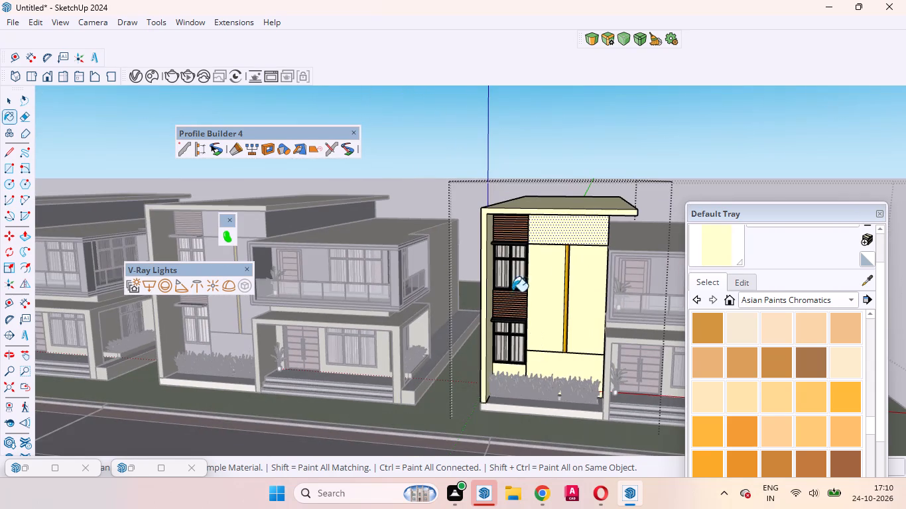
{"action": "key", "text": "space"}
{"action": "left_click", "coordinate": [522, 153]}
{"action": "left_click", "coordinate": [522, 148]}
{"action": "left_click", "coordinate": [522, 141]}
Examine the recoloured end house against the other houses, the lawn and the road from street level and from above.
{"action": "scroll", "coordinate": [549, 128], "scroll_direction": "down", "scroll_amount": 4}
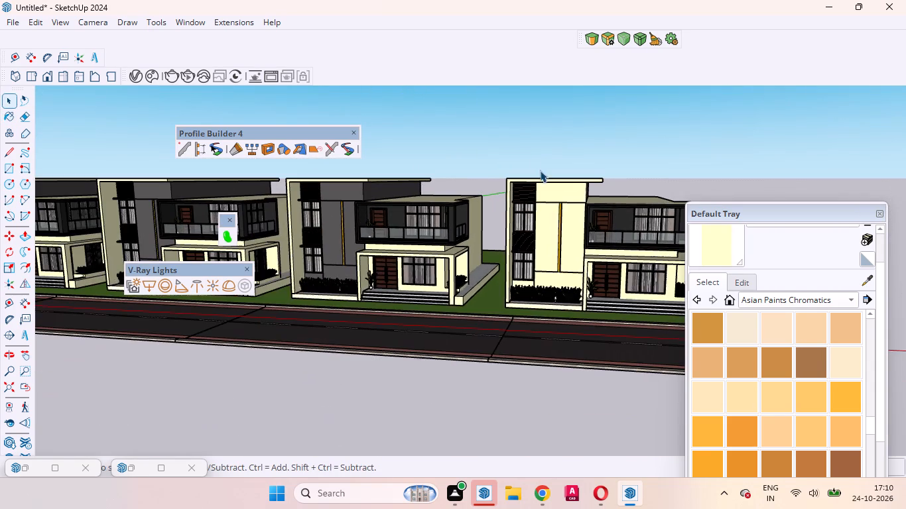
{"action": "scroll", "coordinate": [513, 214], "scroll_direction": "up", "scroll_amount": 5}
{"action": "middle_click_drag", "start_coordinate": [517, 221], "coordinate": [409, 223]}
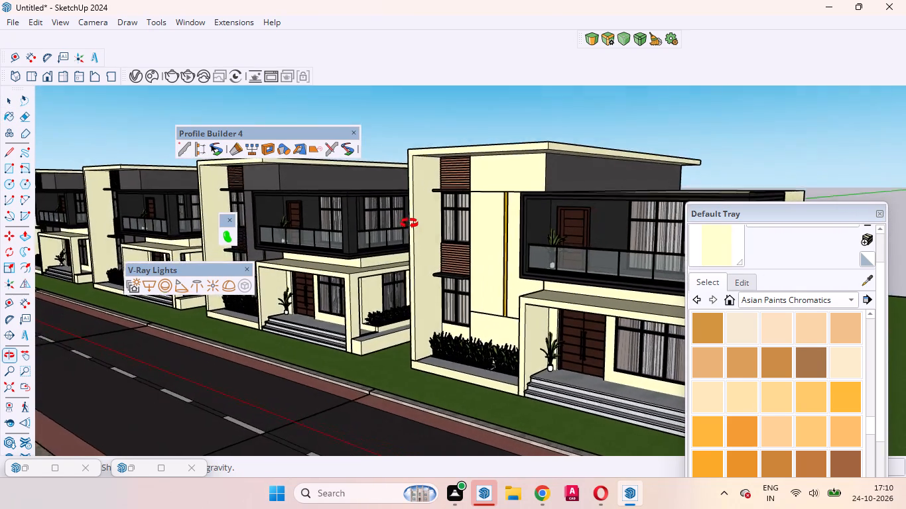
{"action": "middle_click_drag", "start_coordinate": [409, 223], "coordinate": [530, 226]}
{"action": "middle_click", "coordinate": [530, 226]}
{"action": "scroll", "coordinate": [530, 226], "scroll_direction": "down", "scroll_amount": 15}
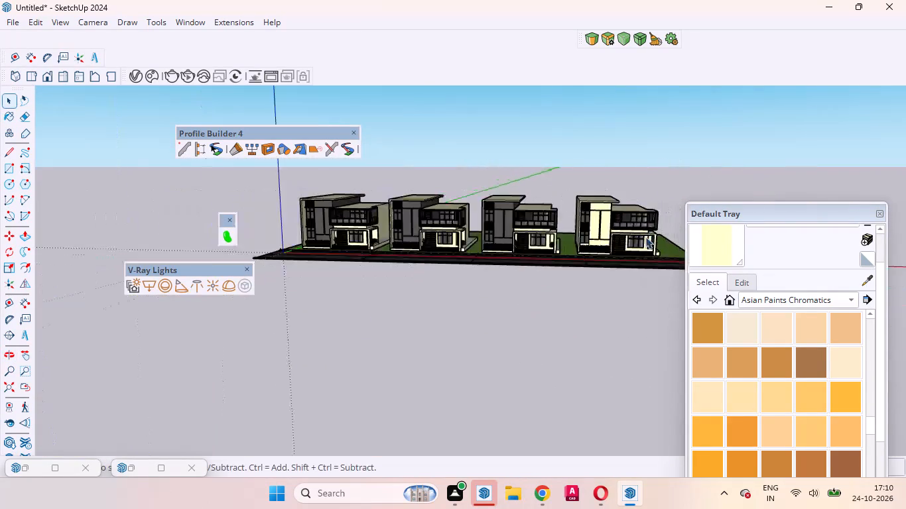
{"action": "scroll", "coordinate": [471, 221], "scroll_direction": "up", "scroll_amount": 5}
{"action": "middle_click_drag", "start_coordinate": [526, 245], "coordinate": [633, 172]}
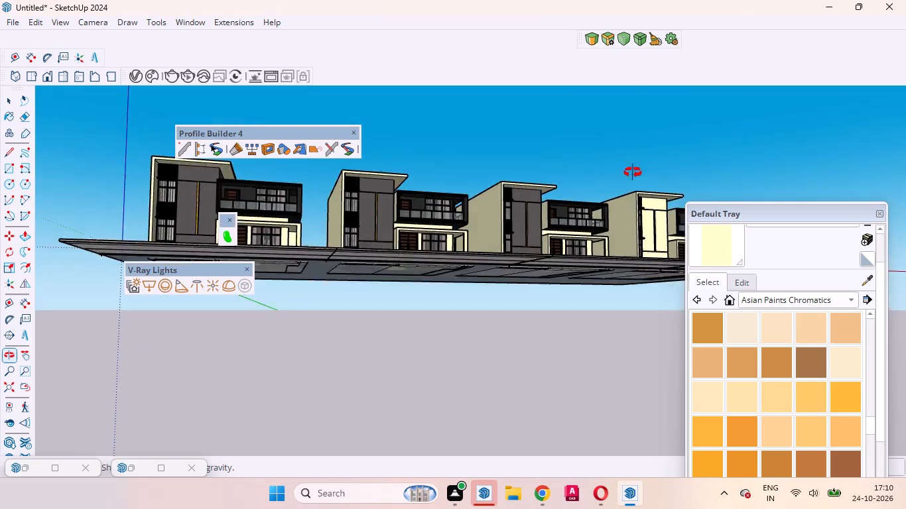
{"action": "middle_click_drag", "start_coordinate": [633, 172], "coordinate": [545, 368]}
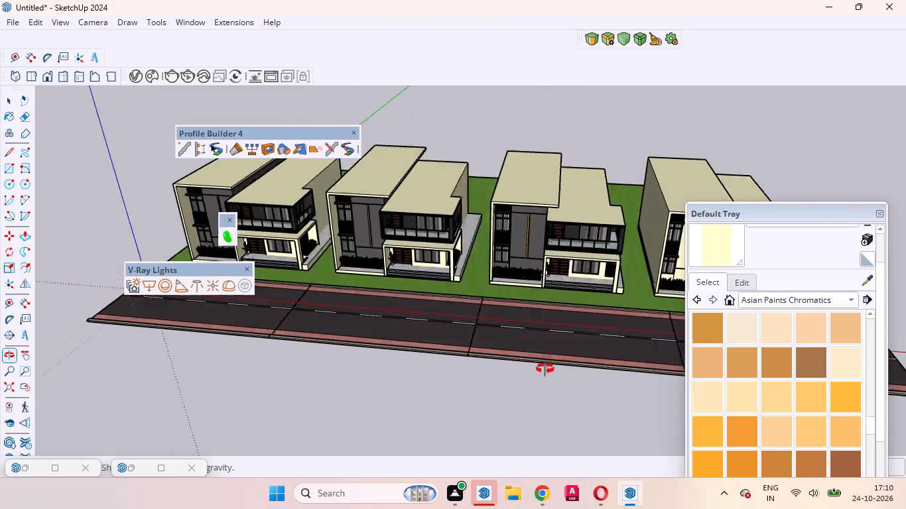
{"action": "middle_click_drag", "start_coordinate": [545, 368], "coordinate": [550, 419]}
{"action": "scroll", "coordinate": [456, 303], "scroll_direction": "up", "scroll_amount": 10}
{"action": "middle_click_drag", "start_coordinate": [472, 233], "coordinate": [429, 315]}
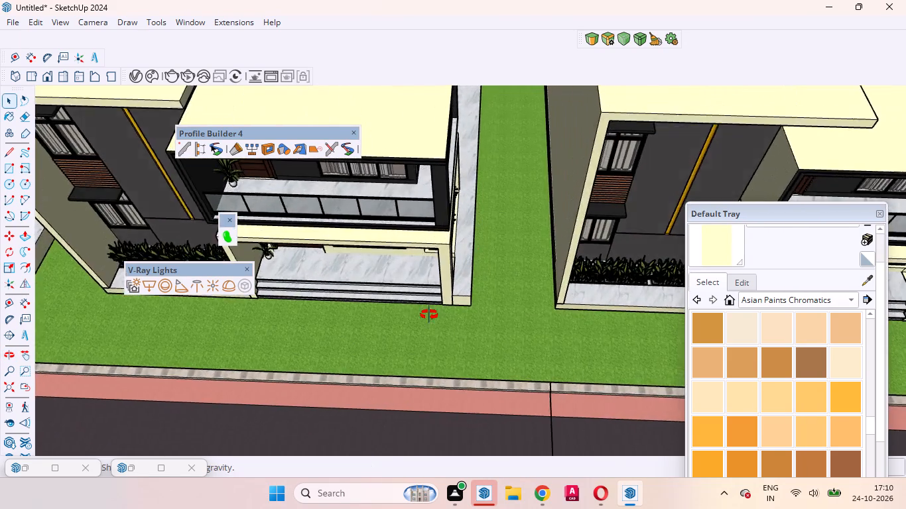
{"action": "middle_click_drag", "start_coordinate": [429, 315], "coordinate": [435, 118]}
{"action": "scroll", "coordinate": [433, 138], "scroll_direction": "down", "scroll_amount": 7}
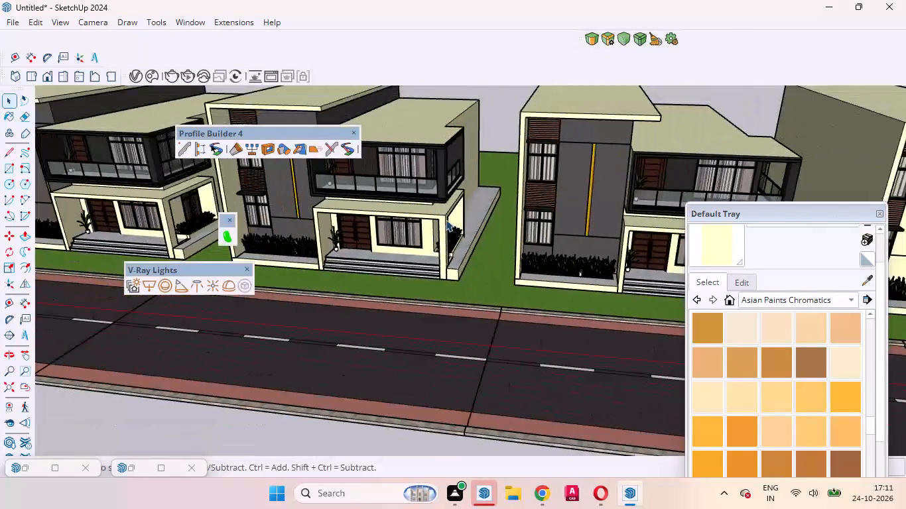
{"action": "scroll", "coordinate": [446, 219], "scroll_direction": "down", "scroll_amount": 8}
{"action": "scroll", "coordinate": [519, 248], "scroll_direction": "down", "scroll_amount": 5}
{"action": "scroll", "coordinate": [346, 207], "scroll_direction": "up", "scroll_amount": 10}
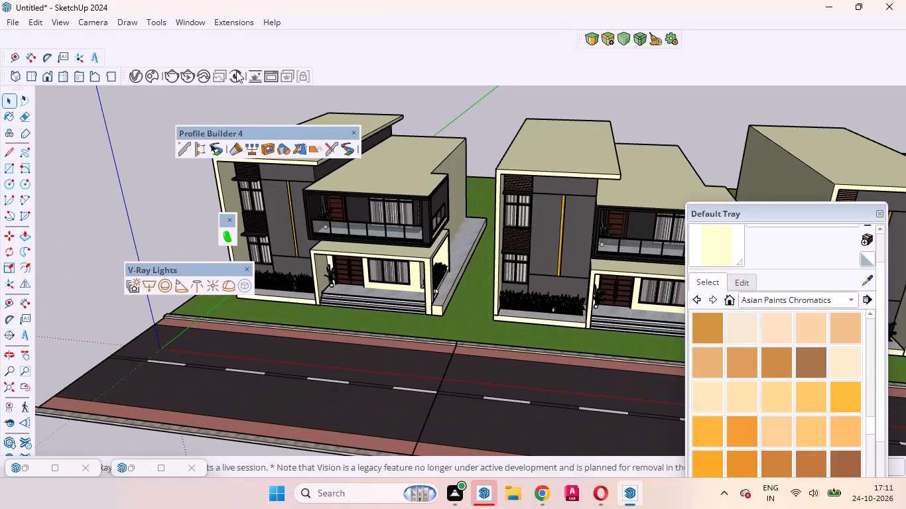
Open 3D Warehouse and look through the road models for something that suits the scene.
{"action": "left_click", "coordinate": [194, 23]}
{"action": "left_click", "coordinate": [213, 123]}
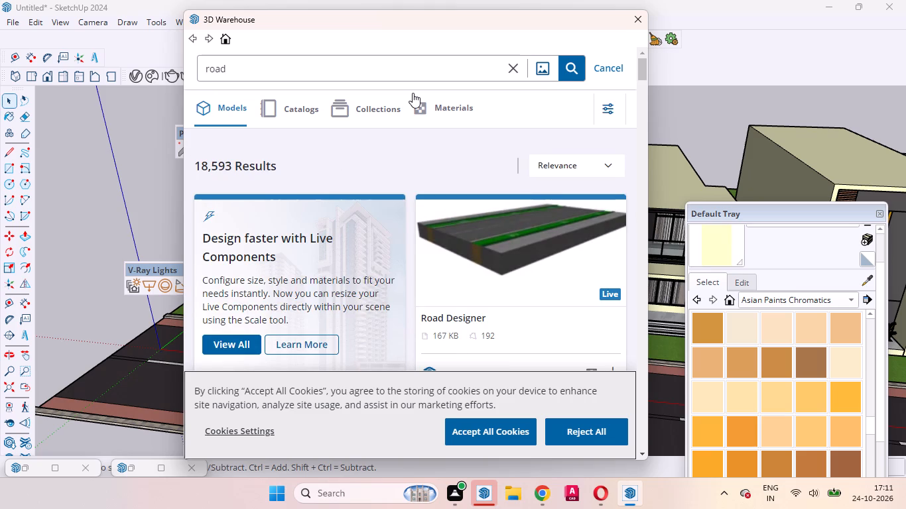
{"action": "scroll", "coordinate": [446, 215], "scroll_direction": "down", "scroll_amount": 6}
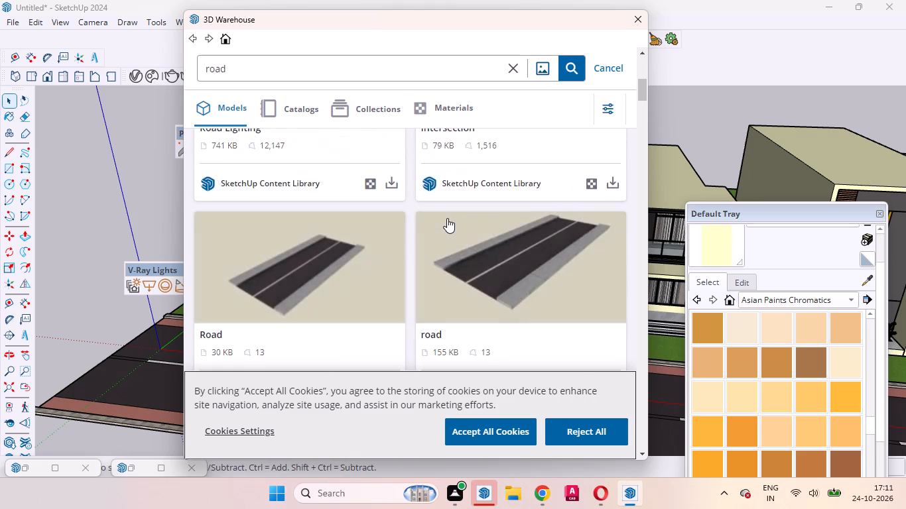
{"action": "scroll", "coordinate": [447, 218], "scroll_direction": "down", "scroll_amount": 6}
{"action": "scroll", "coordinate": [449, 219], "scroll_direction": "up", "scroll_amount": 2}
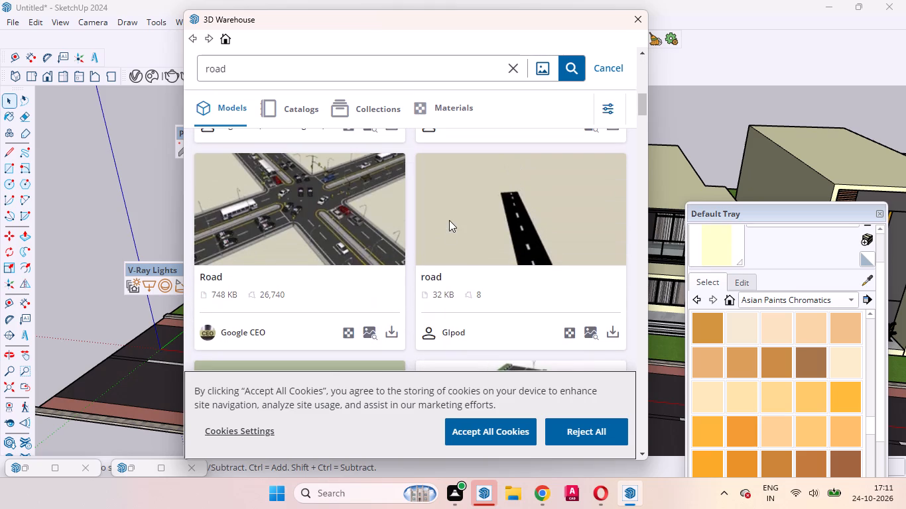
Search 3D Warehouse for "street" and look through the street models.
{"action": "left_click_drag", "start_coordinate": [242, 73], "coordinate": [188, 74]}
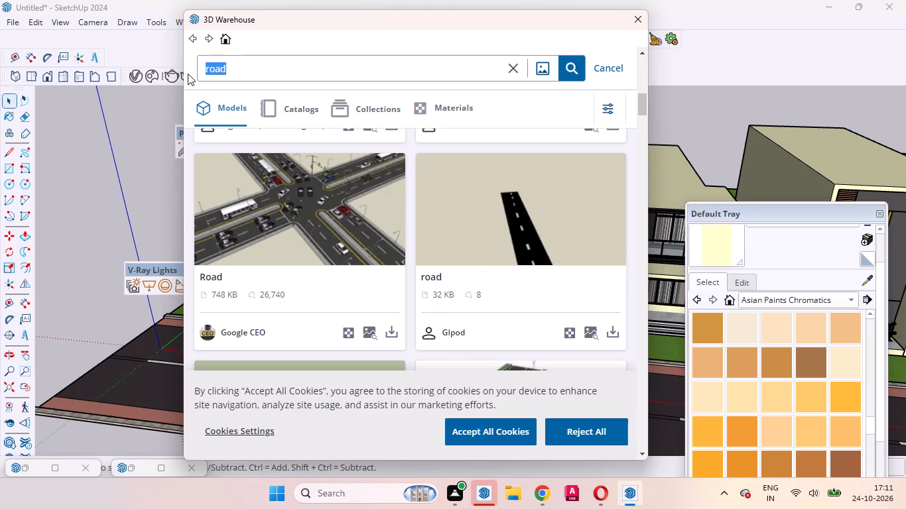
{"action": "key", "text": "BackSpace"}
{"action": "type", "text": "street"}
{"action": "key", "text": "Return"}
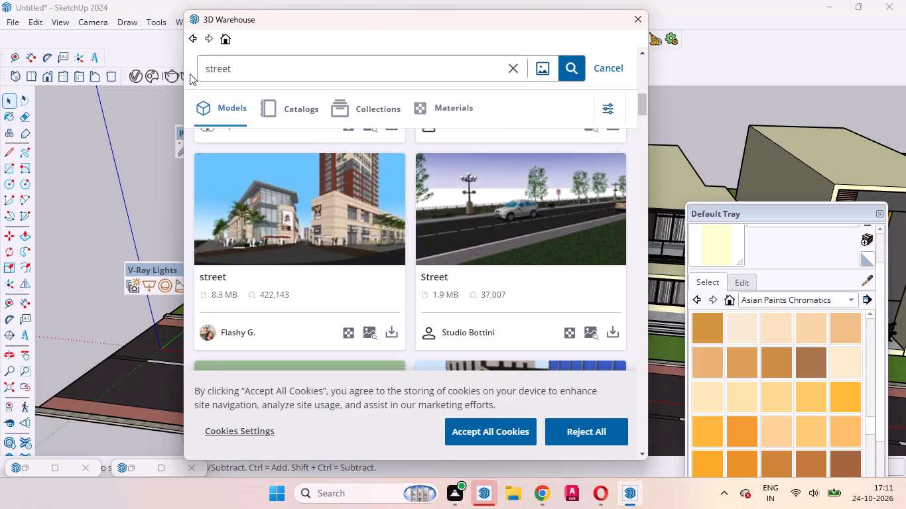
{"action": "scroll", "coordinate": [314, 215], "scroll_direction": "down", "scroll_amount": 6}
{"action": "scroll", "coordinate": [326, 225], "scroll_direction": "up", "scroll_amount": 2}
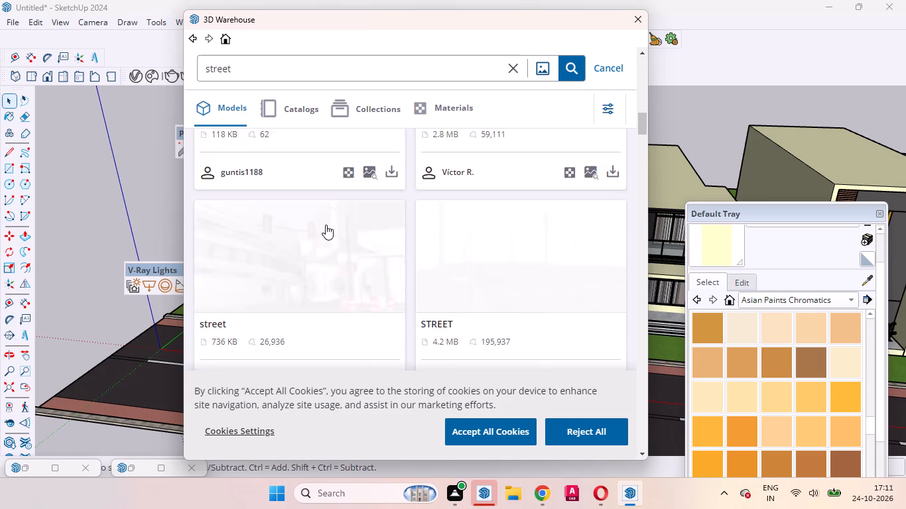
{"action": "scroll", "coordinate": [326, 225], "scroll_direction": "up", "scroll_amount": 1}
{"action": "scroll", "coordinate": [326, 225], "scroll_direction": "down", "scroll_amount": 4}
{"action": "scroll", "coordinate": [326, 225], "scroll_direction": "up", "scroll_amount": 2}
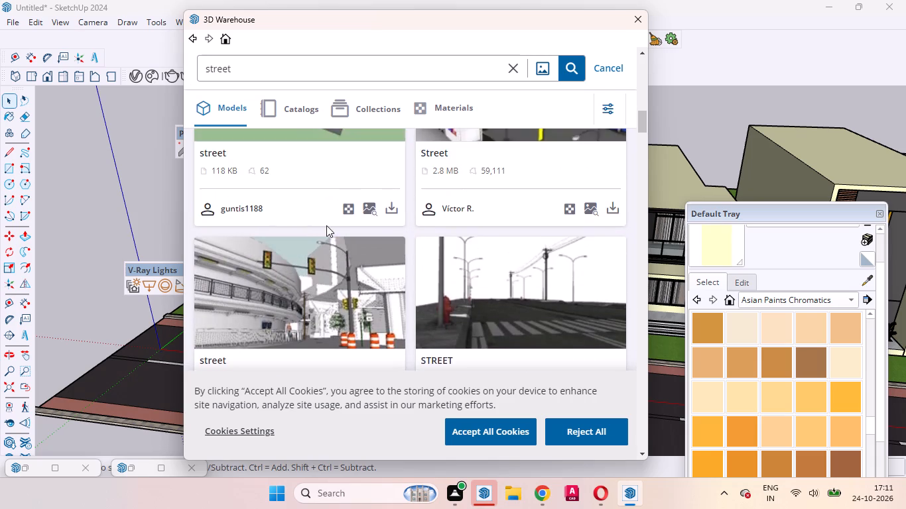
{"action": "scroll", "coordinate": [326, 225], "scroll_direction": "down", "scroll_amount": 2}
{"action": "scroll", "coordinate": [326, 225], "scroll_direction": "up", "scroll_amount": 1}
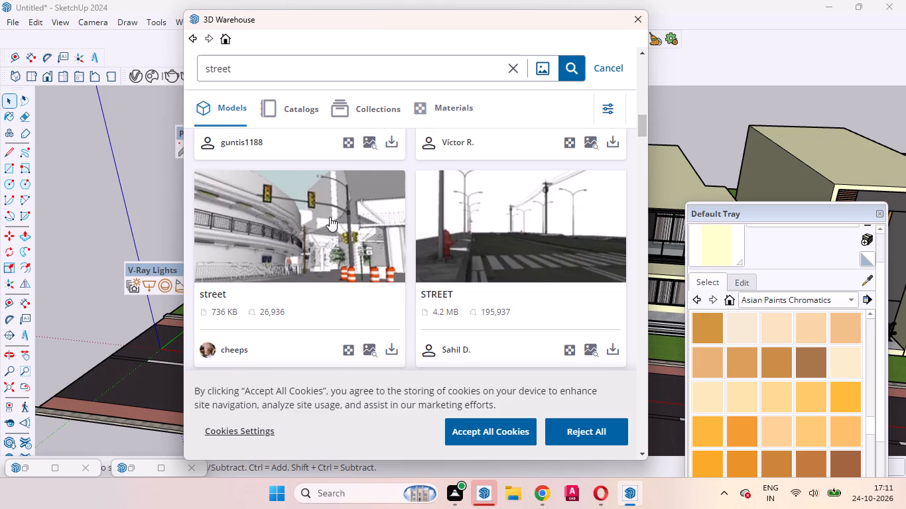
{"action": "scroll", "coordinate": [370, 194], "scroll_direction": "down", "scroll_amount": 3}
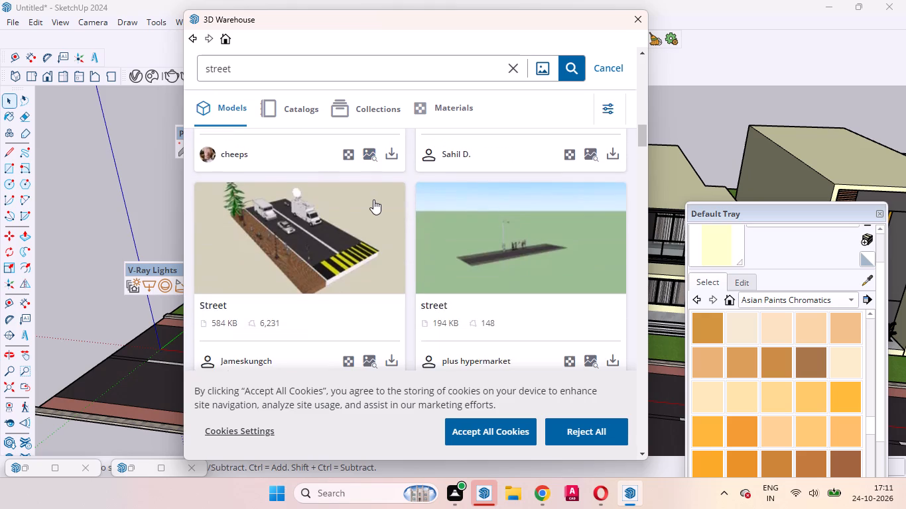
{"action": "scroll", "coordinate": [379, 209], "scroll_direction": "down", "scroll_amount": 5}
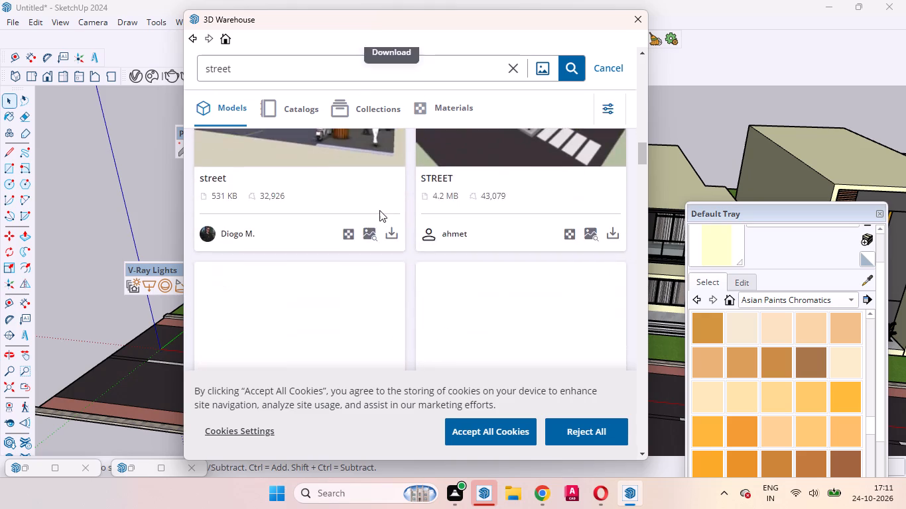
{"action": "scroll", "coordinate": [379, 210], "scroll_direction": "down", "scroll_amount": 6}
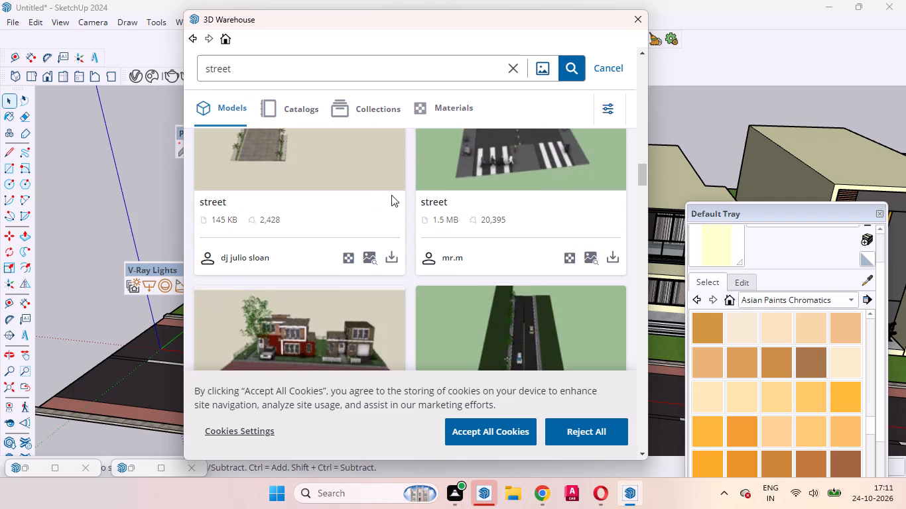
{"action": "scroll", "coordinate": [267, 80], "scroll_direction": "down", "scroll_amount": 2}
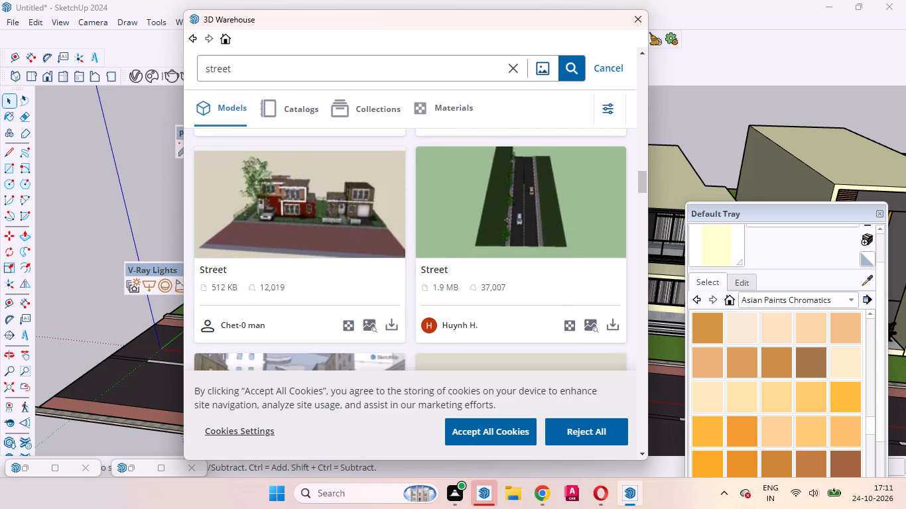
Search 3D Warehouse for "street poles".
{"action": "left_click_drag", "start_coordinate": [255, 70], "coordinate": [198, 64]}
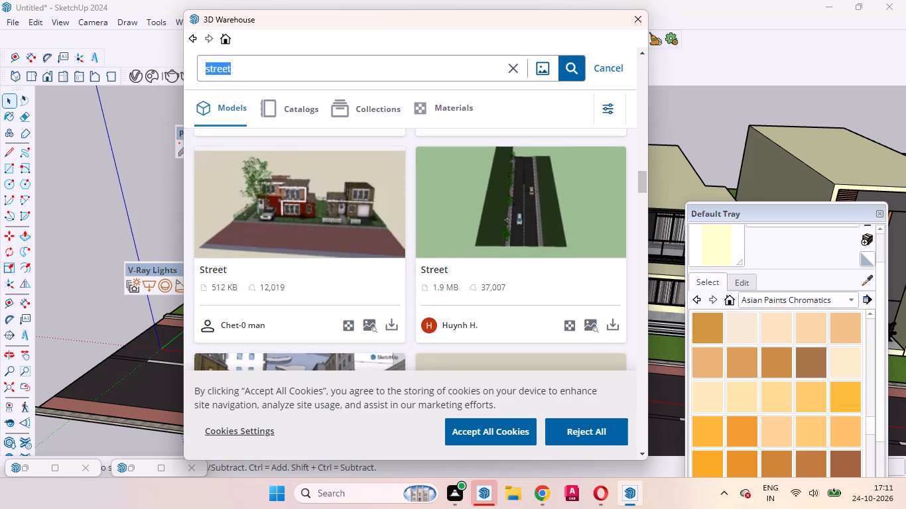
{"action": "key", "text": "space"}
{"action": "type", "text": "pl"}
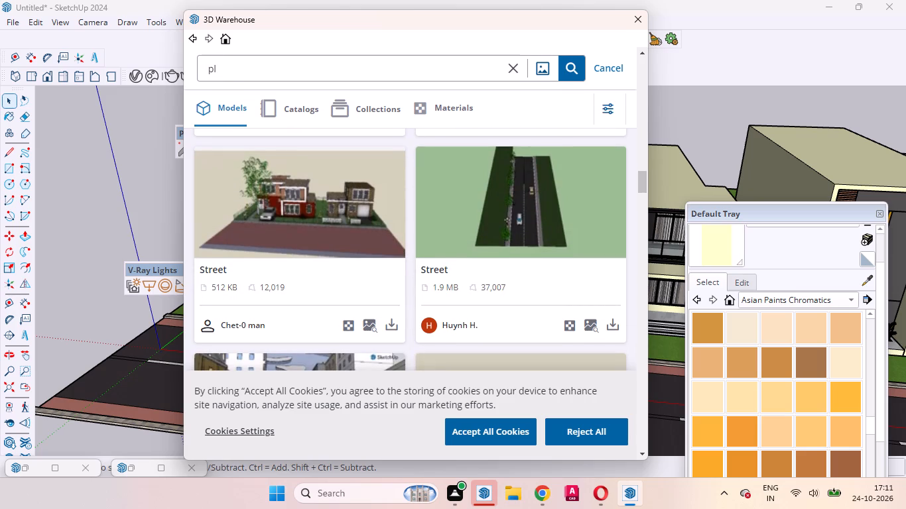
{"action": "key", "text": "BackSpace"}
{"action": "type", "text": "oles"}
{"action": "key", "text": "space"}
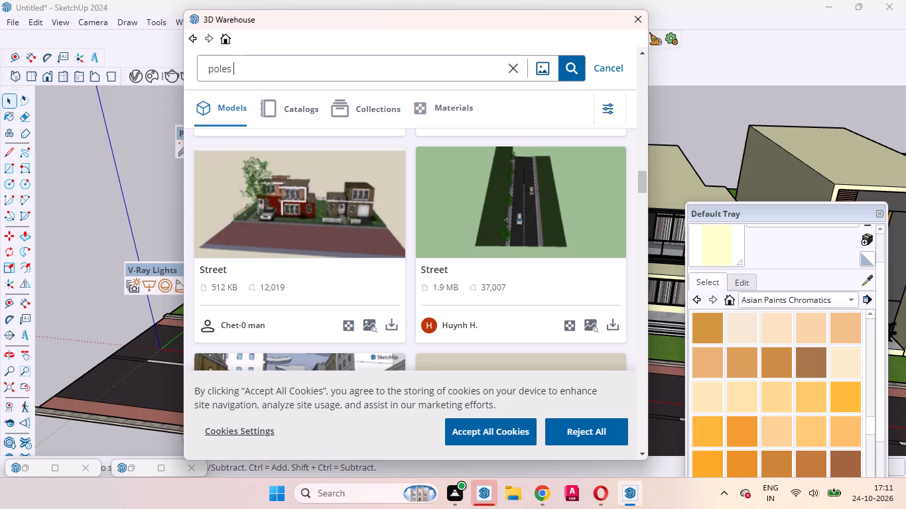
{"action": "left_click", "coordinate": [206, 68]}
{"action": "type", "text": "street"}
{"action": "key", "text": "Return"}
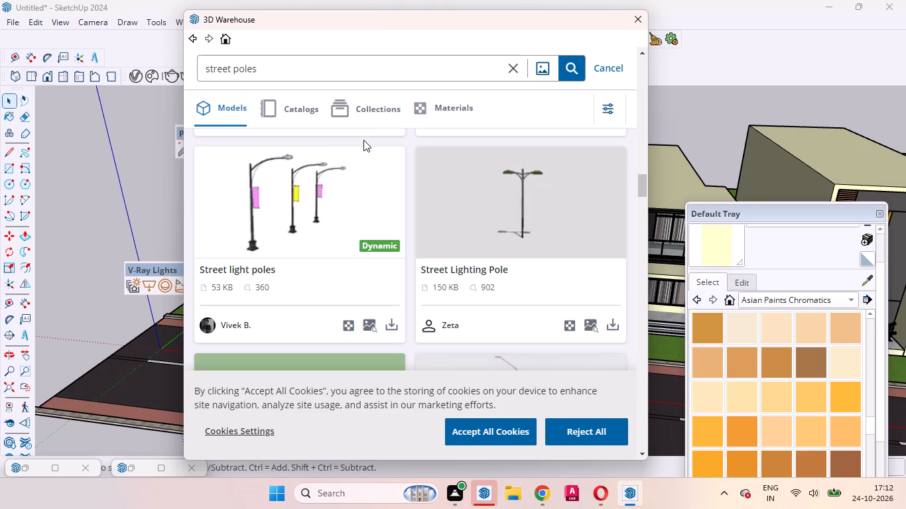
Compare the street light pole models in the results to find one suitable for the road.
{"action": "scroll", "coordinate": [379, 158], "scroll_direction": "down", "scroll_amount": 1}
{"action": "scroll", "coordinate": [405, 174], "scroll_direction": "up", "scroll_amount": 2}
{"action": "scroll", "coordinate": [405, 174], "scroll_direction": "down", "scroll_amount": 2}
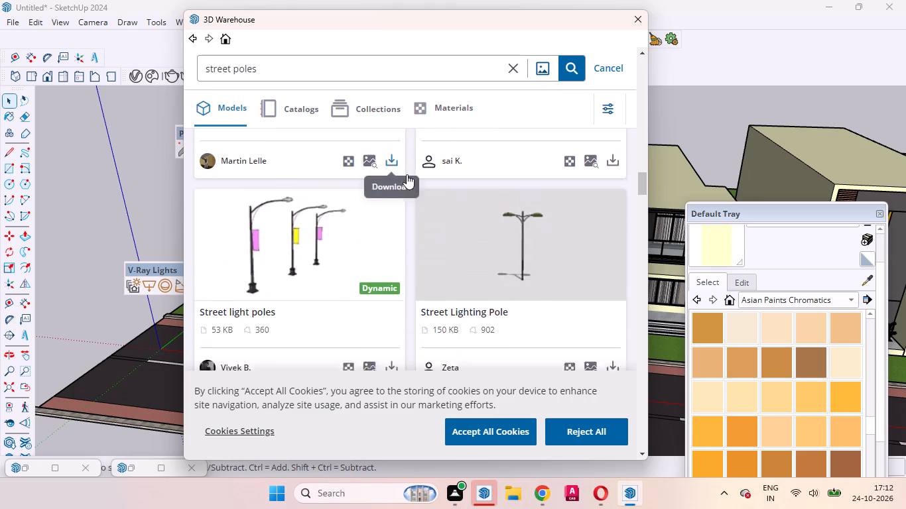
{"action": "scroll", "coordinate": [408, 171], "scroll_direction": "down", "scroll_amount": 3}
{"action": "scroll", "coordinate": [411, 178], "scroll_direction": "up", "scroll_amount": 3}
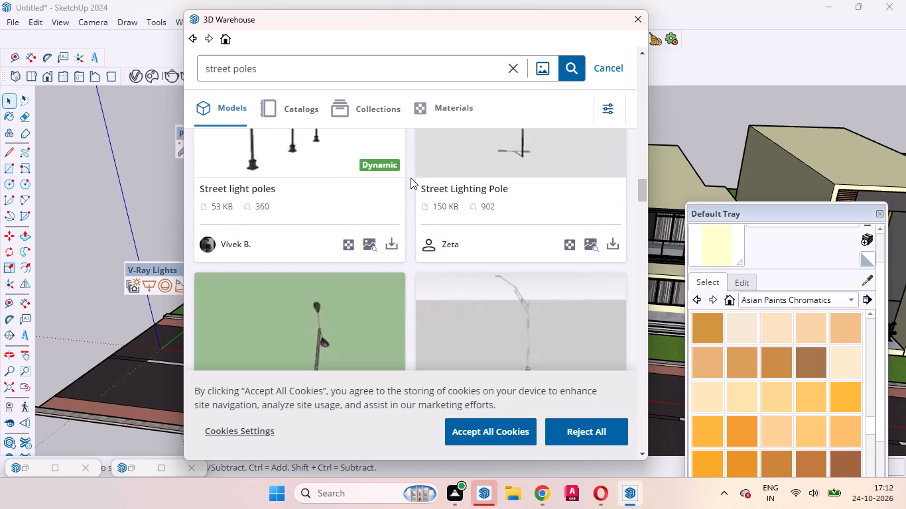
{"action": "scroll", "coordinate": [411, 178], "scroll_direction": "down", "scroll_amount": 2}
{"action": "scroll", "coordinate": [411, 182], "scroll_direction": "up", "scroll_amount": 4}
{"action": "scroll", "coordinate": [411, 182], "scroll_direction": "down", "scroll_amount": 1}
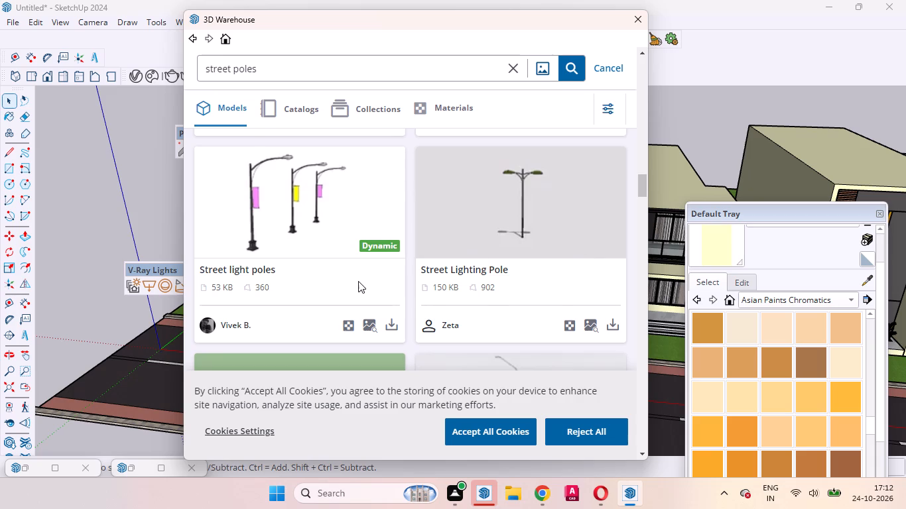
{"action": "scroll", "coordinate": [453, 227], "scroll_direction": "down", "scroll_amount": 3}
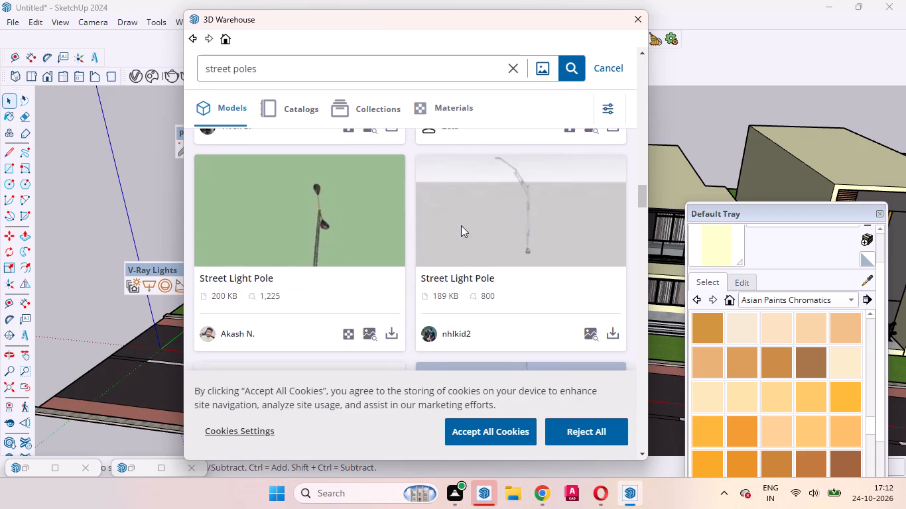
{"action": "scroll", "coordinate": [467, 234], "scroll_direction": "up", "scroll_amount": 2}
{"action": "scroll", "coordinate": [473, 222], "scroll_direction": "down", "scroll_amount": 2}
{"action": "scroll", "coordinate": [477, 224], "scroll_direction": "up", "scroll_amount": 2}
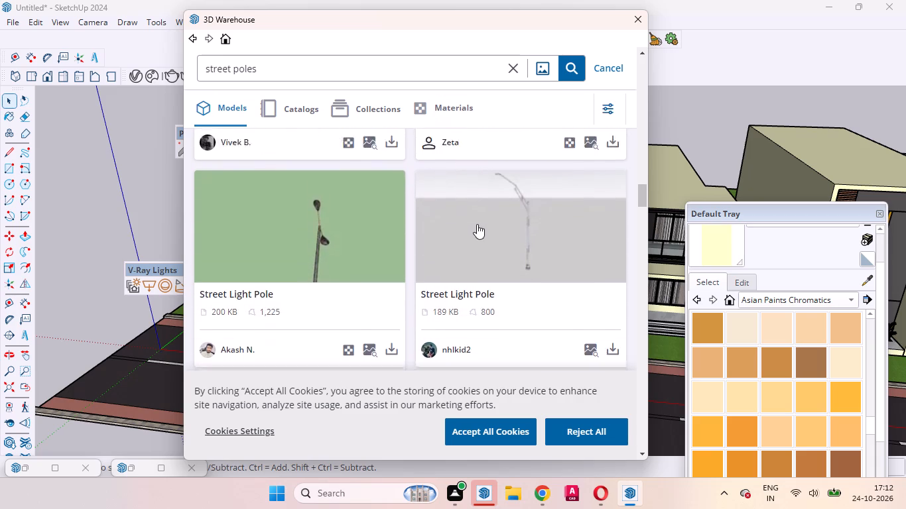
{"action": "scroll", "coordinate": [477, 224], "scroll_direction": "up", "scroll_amount": 2}
{"action": "scroll", "coordinate": [479, 224], "scroll_direction": "down", "scroll_amount": 1}
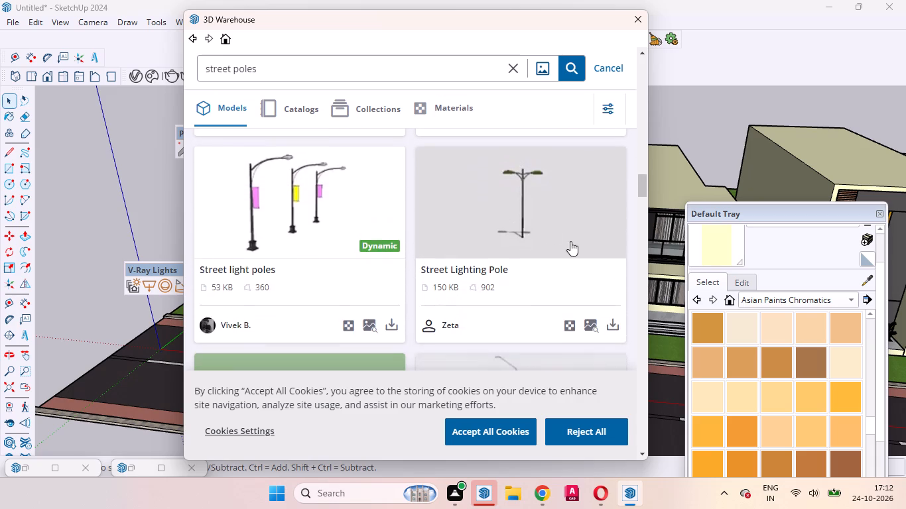
{"action": "scroll", "coordinate": [552, 293], "scroll_direction": "down", "scroll_amount": 7}
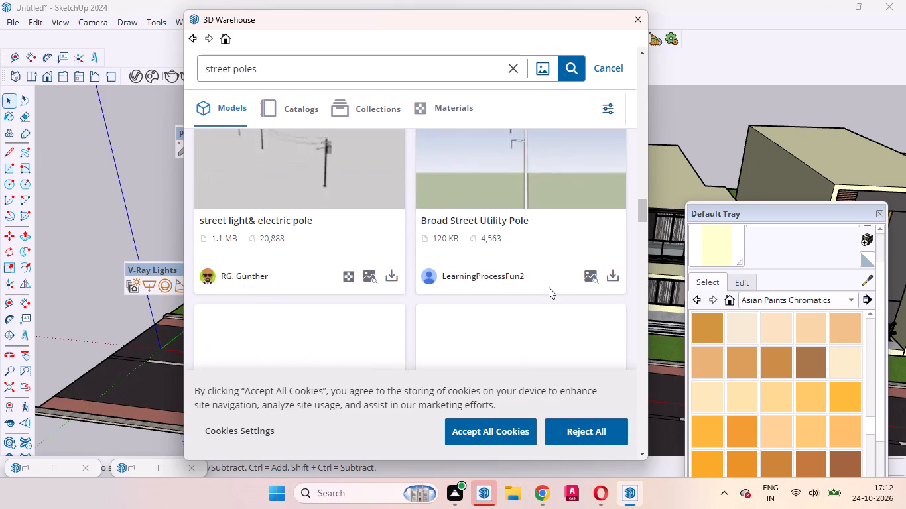
{"action": "scroll", "coordinate": [549, 287], "scroll_direction": "down", "scroll_amount": 1}
{"action": "scroll", "coordinate": [549, 287], "scroll_direction": "up", "scroll_amount": 1}
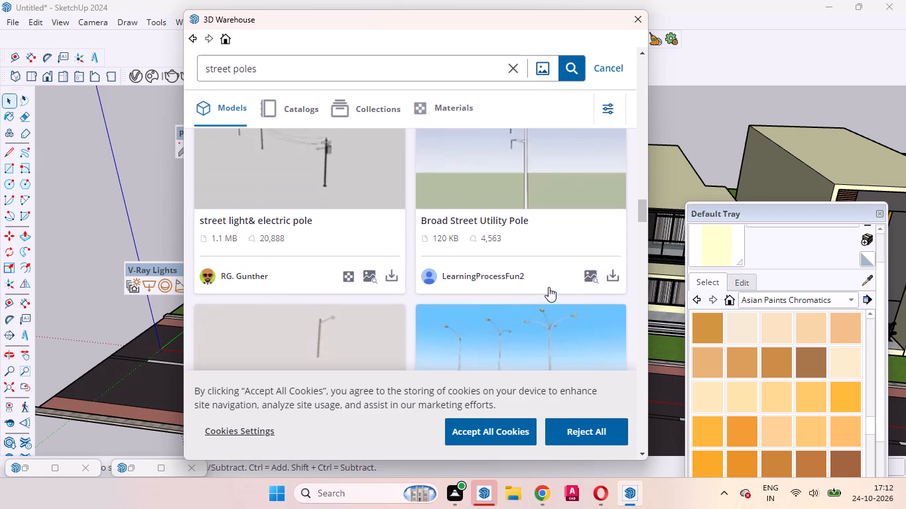
{"action": "scroll", "coordinate": [549, 287], "scroll_direction": "up", "scroll_amount": 7}
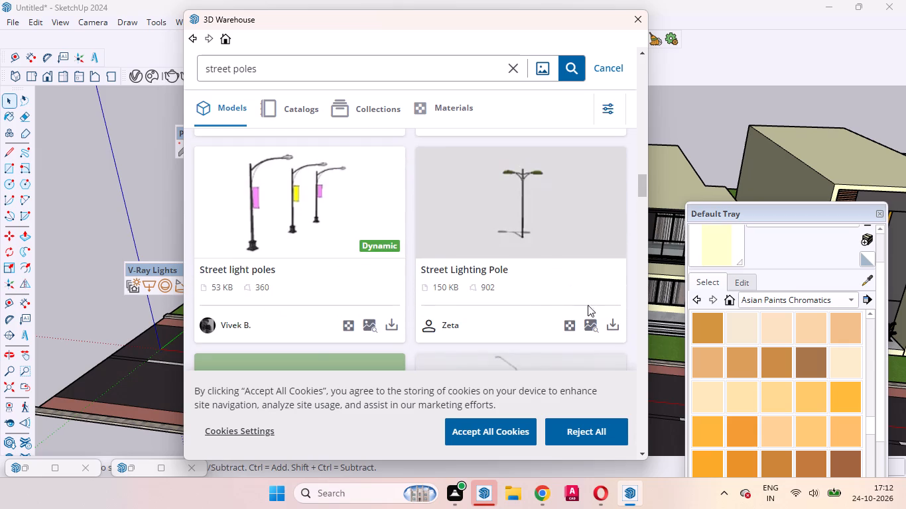
{"action": "scroll", "coordinate": [526, 293], "scroll_direction": "up", "scroll_amount": 3}
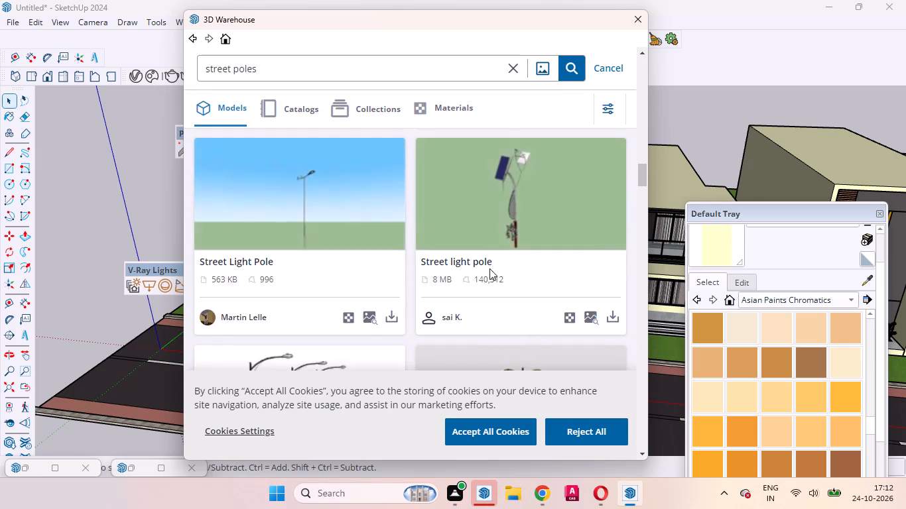
{"action": "scroll", "coordinate": [487, 268], "scroll_direction": "up", "scroll_amount": 13}
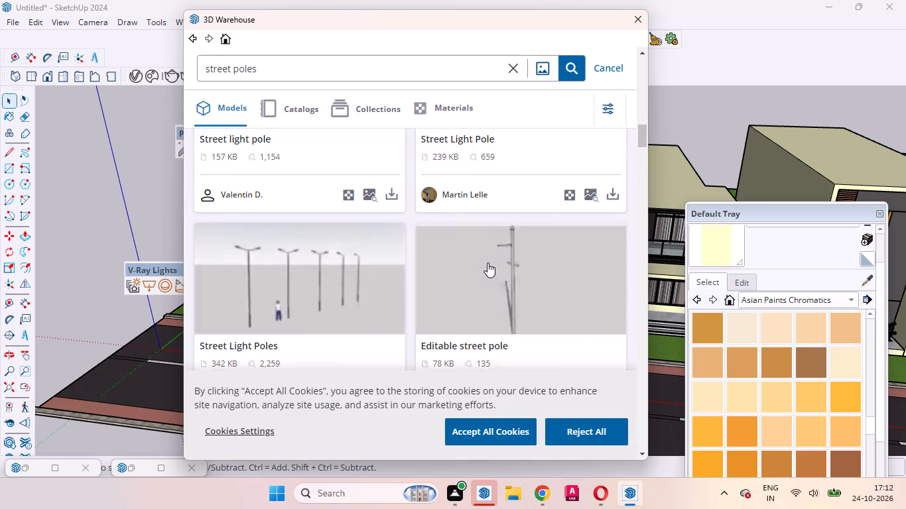
{"action": "scroll", "coordinate": [487, 262], "scroll_direction": "up", "scroll_amount": 20}
{"action": "scroll", "coordinate": [487, 262], "scroll_direction": "up", "scroll_amount": 8}
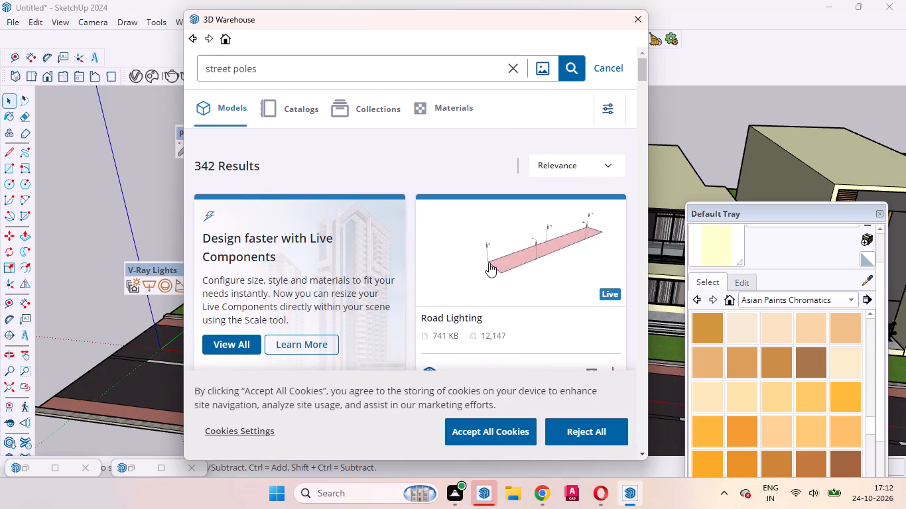
{"action": "scroll", "coordinate": [493, 256], "scroll_direction": "down", "scroll_amount": 4}
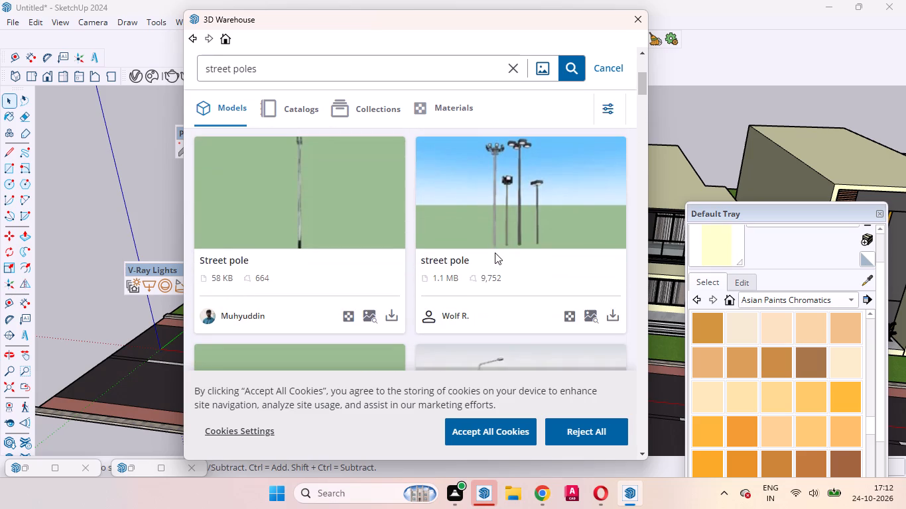
{"action": "scroll", "coordinate": [495, 250], "scroll_direction": "down", "scroll_amount": 5}
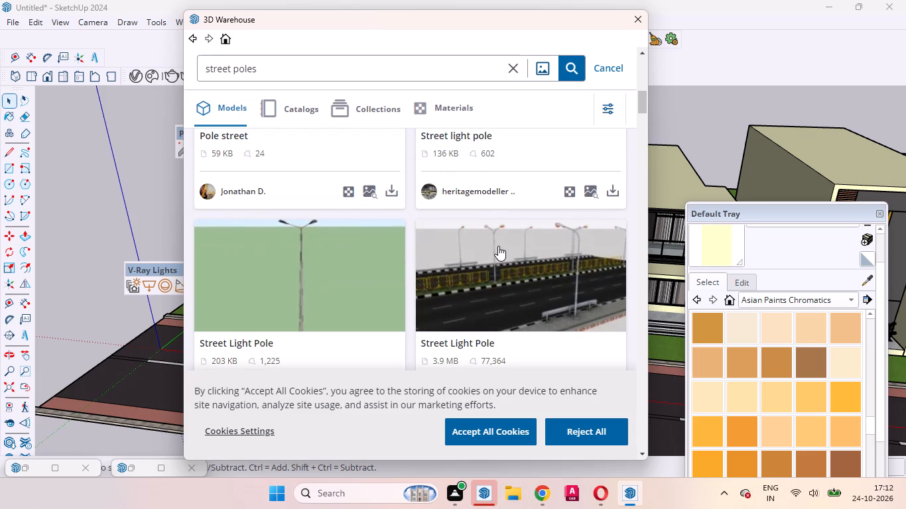
{"action": "scroll", "coordinate": [498, 246], "scroll_direction": "down", "scroll_amount": 5}
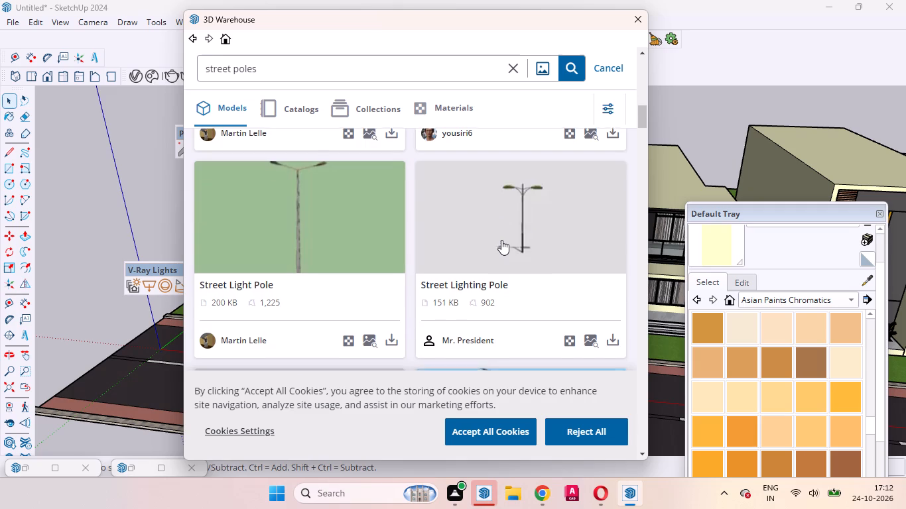
{"action": "scroll", "coordinate": [501, 240], "scroll_direction": "down", "scroll_amount": 2}
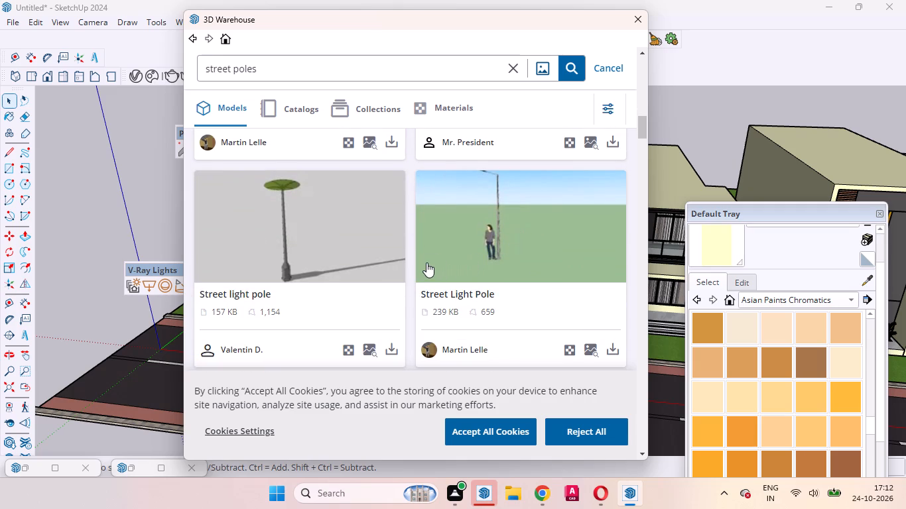
Download the Street Lighting Pole model with two lamp arms from 3D Warehouse into the scene and place it on the road by the first house.
{"action": "scroll", "coordinate": [527, 215], "scroll_direction": "up", "scroll_amount": 2}
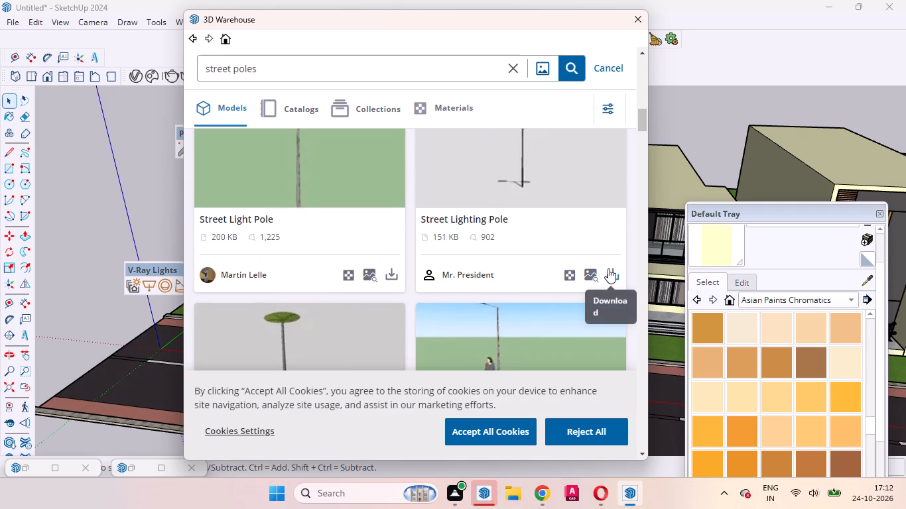
{"action": "left_click", "coordinate": [609, 276]}
{"action": "left_click", "coordinate": [348, 248]}
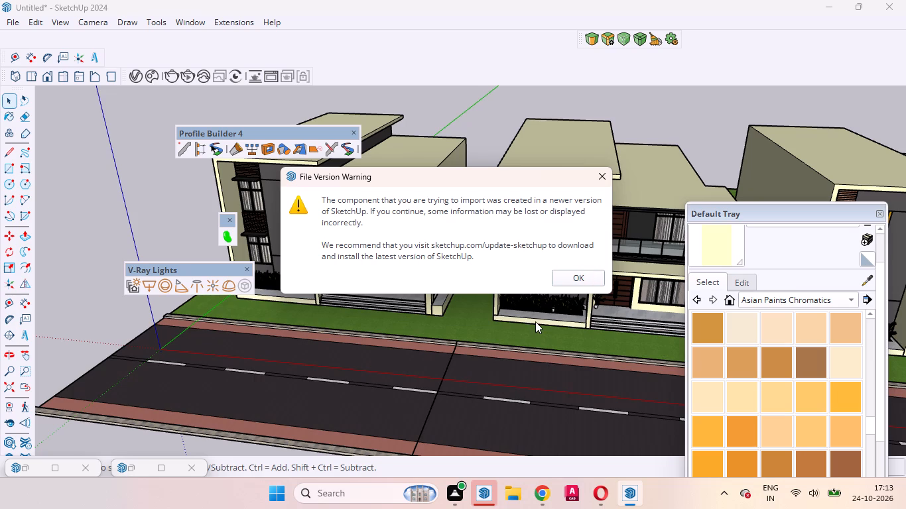
{"action": "left_click", "coordinate": [577, 273]}
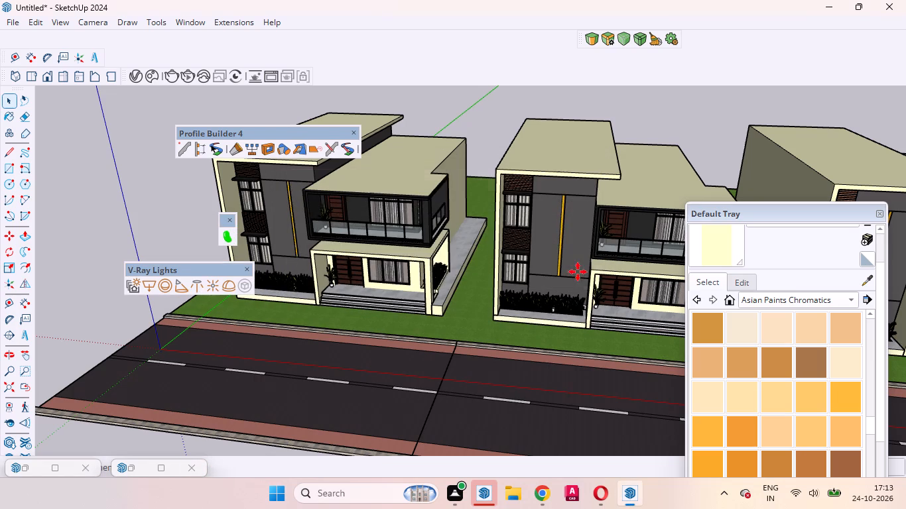
{"action": "scroll", "coordinate": [448, 354], "scroll_direction": "down", "scroll_amount": 7}
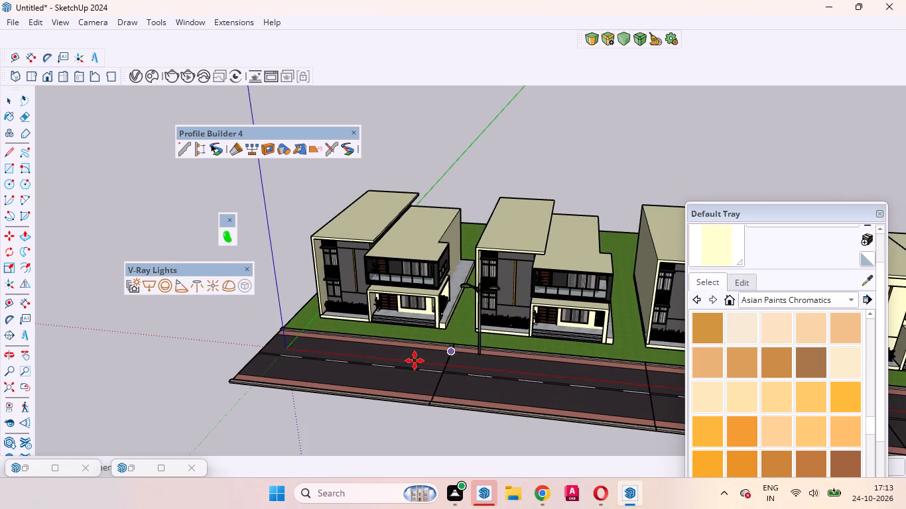
{"action": "scroll", "coordinate": [383, 368], "scroll_direction": "up", "scroll_amount": 4}
{"action": "scroll", "coordinate": [528, 350], "scroll_direction": "down", "scroll_amount": 2}
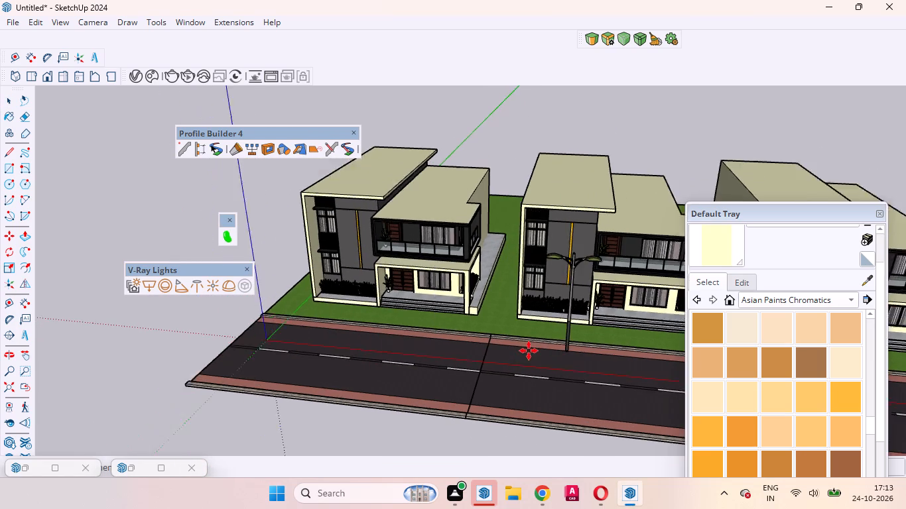
{"action": "scroll", "coordinate": [529, 351], "scroll_direction": "down", "scroll_amount": 2}
{"action": "scroll", "coordinate": [311, 356], "scroll_direction": "up", "scroll_amount": 10}
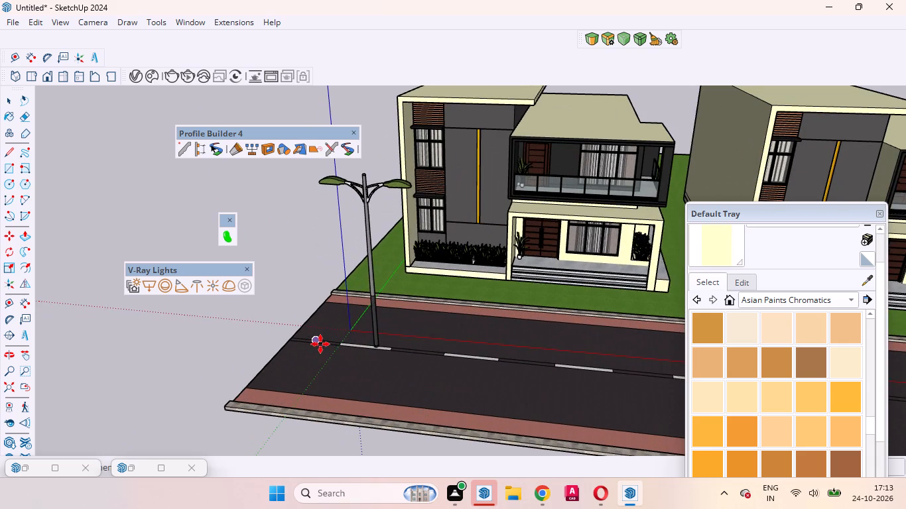
{"action": "left_click", "coordinate": [308, 342]}
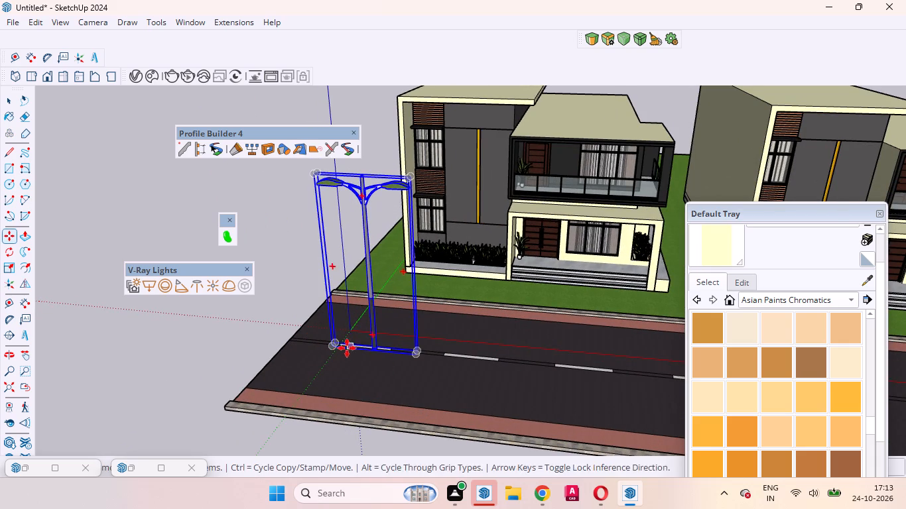
Rotate the street lighting pole 90° on the ground plane so its two arms reach across the road.
{"action": "middle_click_drag", "start_coordinate": [345, 355], "coordinate": [658, 402]}
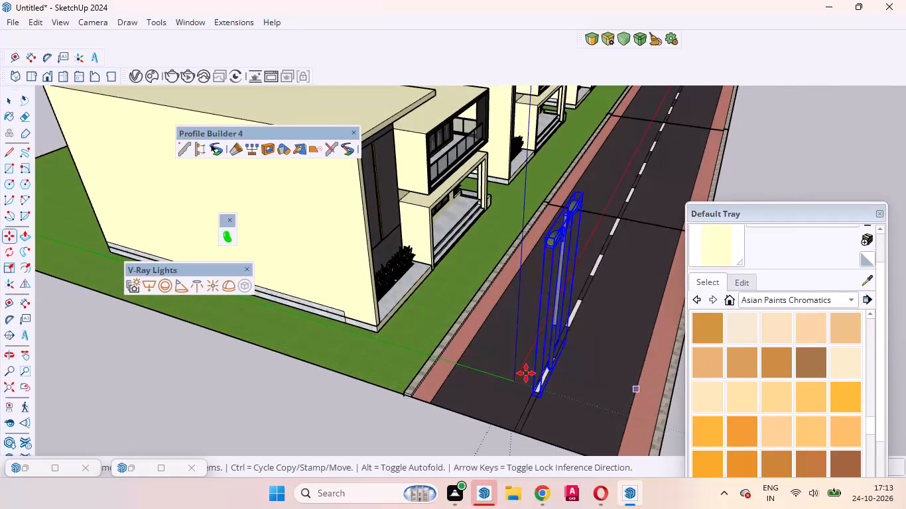
{"action": "key", "text": "q"}
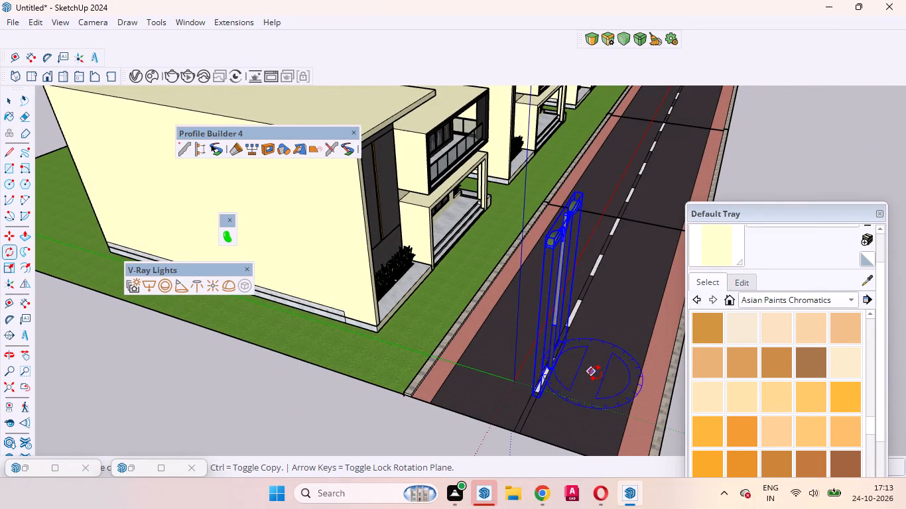
{"action": "left_click", "coordinate": [599, 390]}
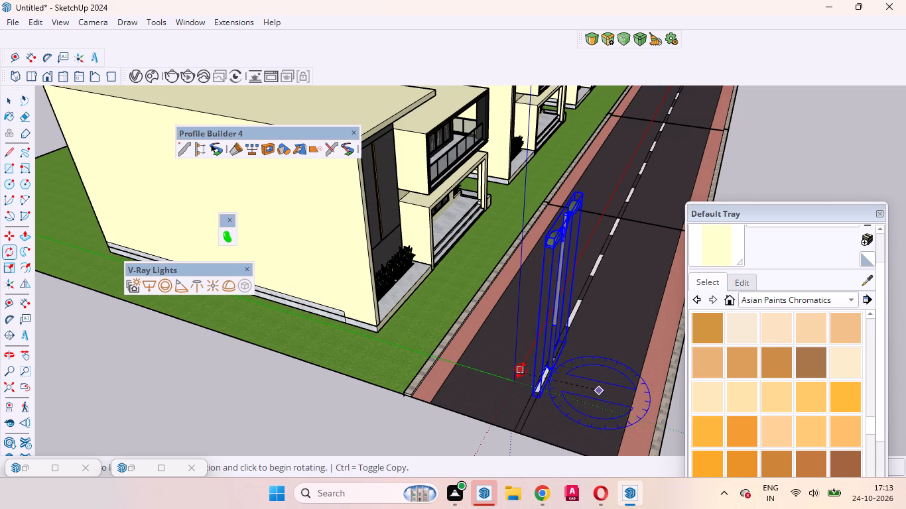
{"action": "left_click", "coordinate": [521, 370]}
{"action": "type", "text": "90"}
{"action": "key", "text": "Return"}
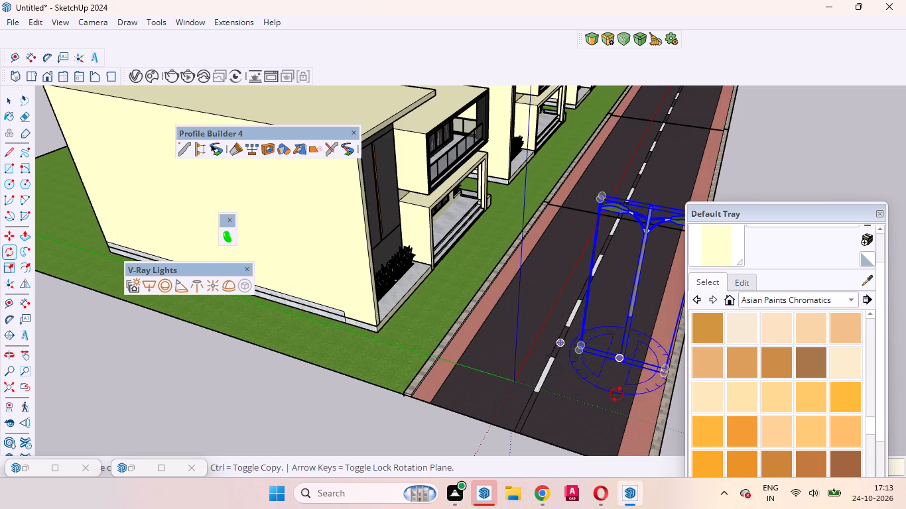
{"action": "key", "text": "space"}
Move the street lighting pole onto the red paved strip beside the lawn in front of the first house.
{"action": "key", "text": "m"}
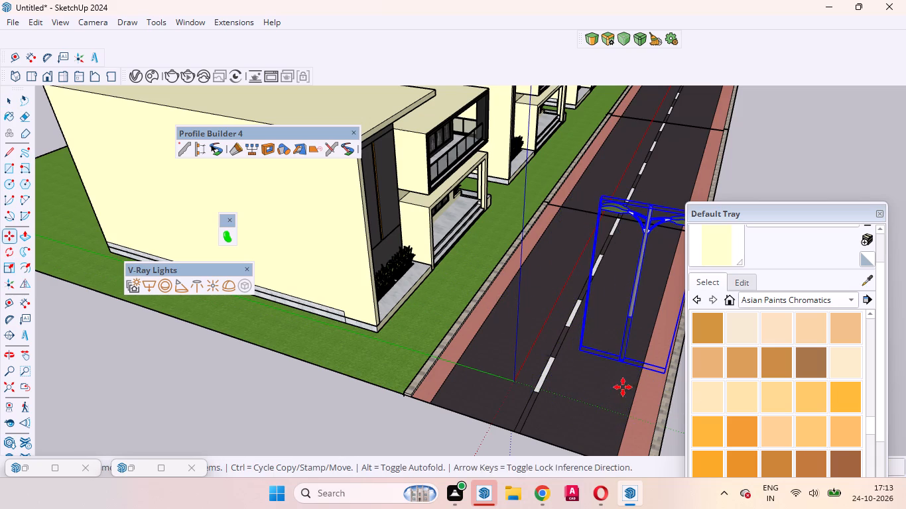
{"action": "left_click", "coordinate": [669, 375]}
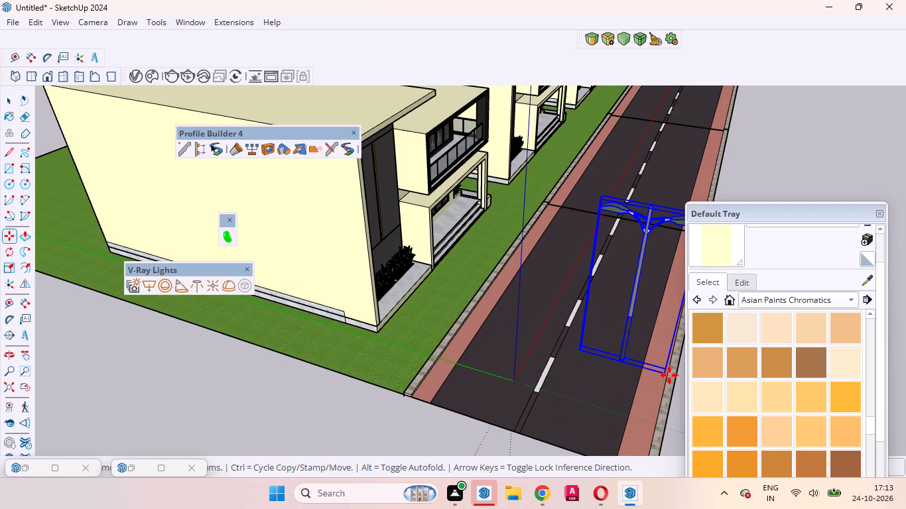
{"action": "left_click", "coordinate": [482, 374]}
Scale the street lighting pole down vertically to make it shorter.
{"action": "key", "text": "s"}
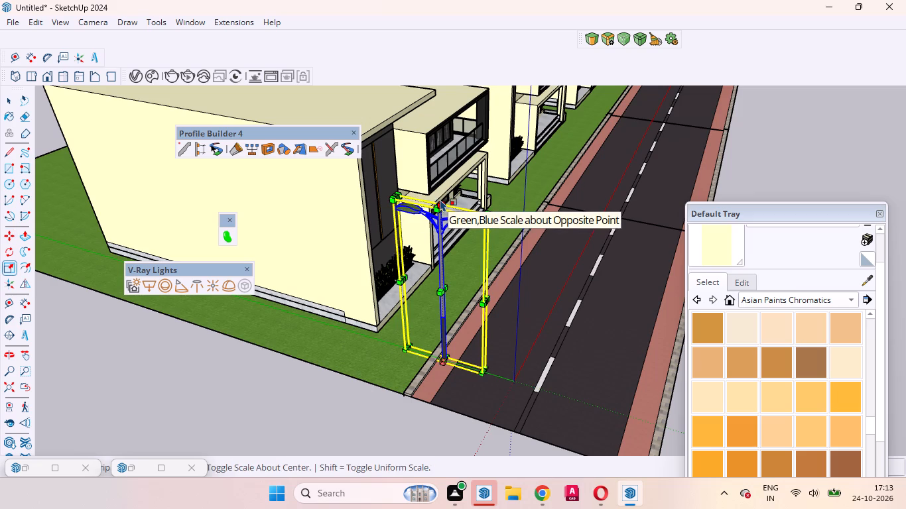
{"action": "scroll", "coordinate": [442, 201], "scroll_direction": "up", "scroll_amount": 4}
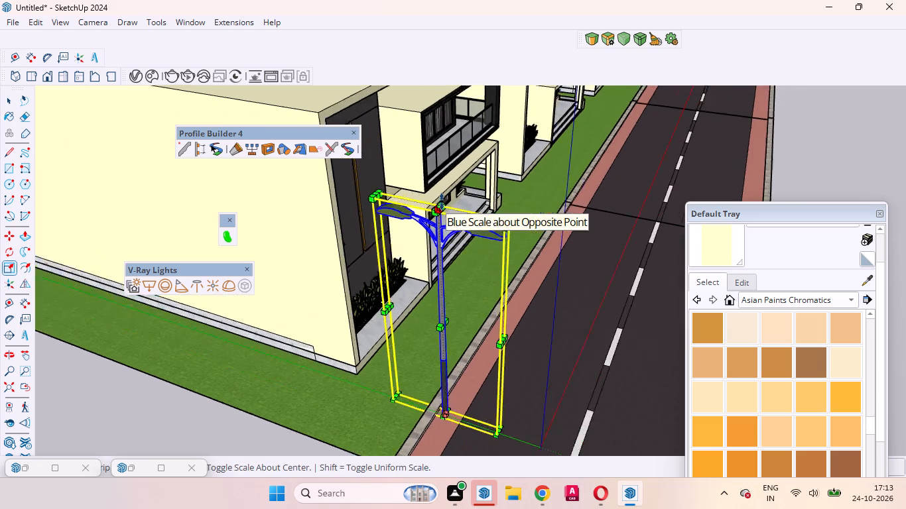
{"action": "scroll", "coordinate": [442, 201], "scroll_direction": "up", "scroll_amount": 5}
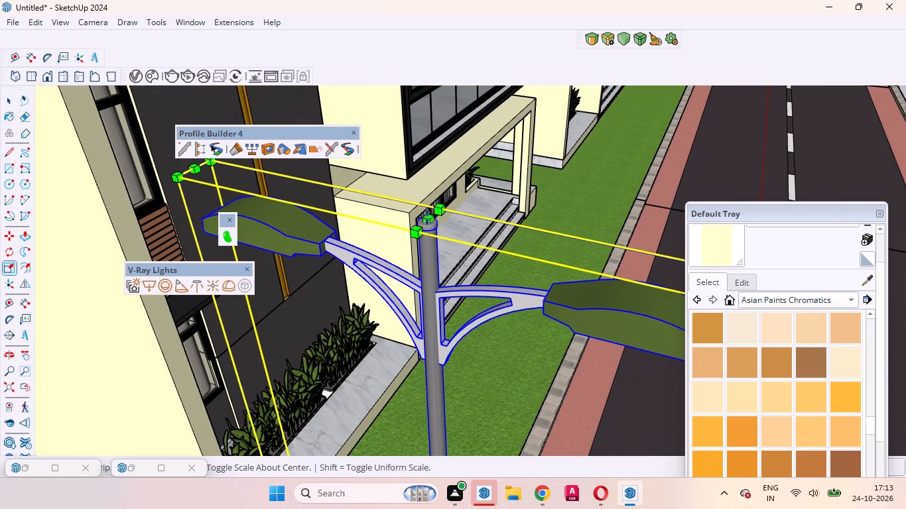
{"action": "left_click", "coordinate": [430, 220]}
{"action": "scroll", "coordinate": [430, 260], "scroll_direction": "down", "scroll_amount": 17}
{"action": "scroll", "coordinate": [430, 243], "scroll_direction": "up", "scroll_amount": 1}
{"action": "scroll", "coordinate": [430, 243], "scroll_direction": "down", "scroll_amount": 6}
{"action": "left_click", "coordinate": [443, 315]}
Scale the street lighting pole narrower across the road, adjusting it from the house side and the road side, and clear the selection.
{"action": "scroll", "coordinate": [424, 335], "scroll_direction": "up", "scroll_amount": 1}
{"action": "middle_click_drag", "start_coordinate": [424, 332], "coordinate": [466, 241]}
{"action": "scroll", "coordinate": [457, 209], "scroll_direction": "up", "scroll_amount": 2}
{"action": "scroll", "coordinate": [457, 209], "scroll_direction": "down", "scroll_amount": 1}
{"action": "scroll", "coordinate": [457, 209], "scroll_direction": "up", "scroll_amount": 9}
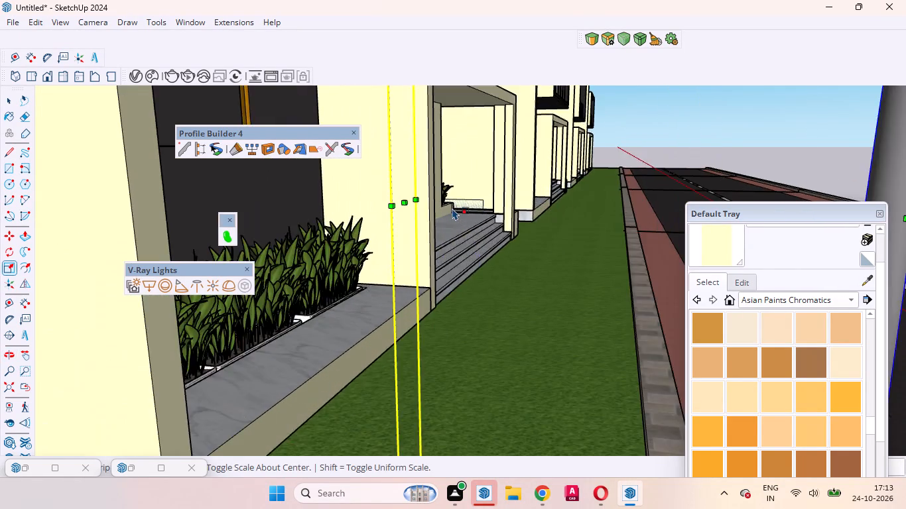
{"action": "scroll", "coordinate": [418, 217], "scroll_direction": "down", "scroll_amount": 9}
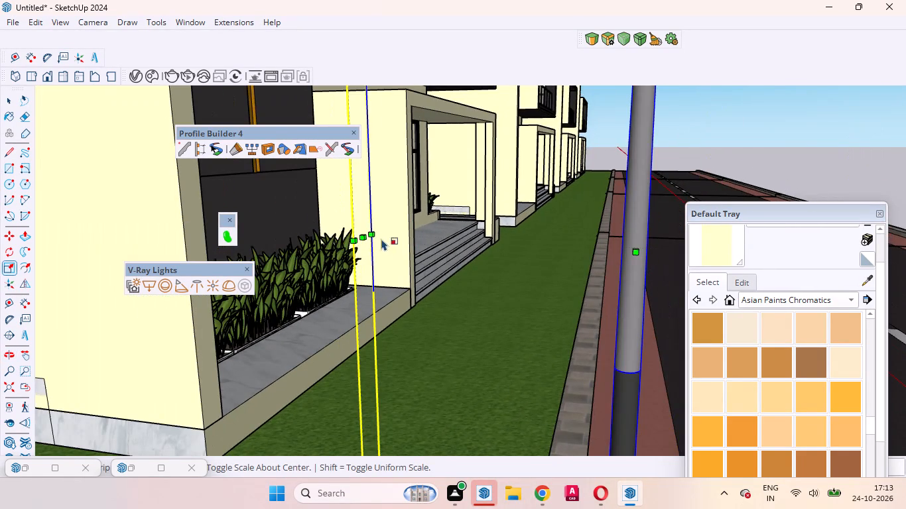
{"action": "left_click", "coordinate": [363, 235]}
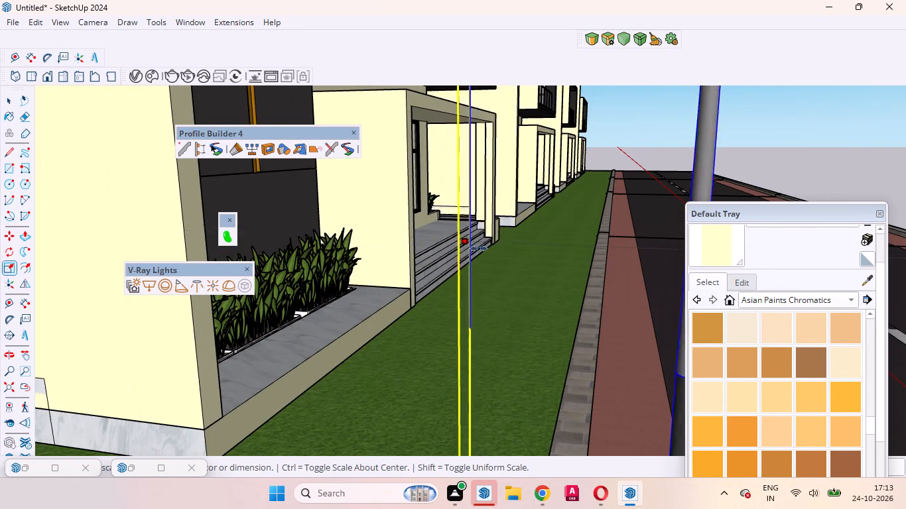
{"action": "left_click", "coordinate": [509, 253]}
{"action": "scroll", "coordinate": [411, 263], "scroll_direction": "down", "scroll_amount": 9}
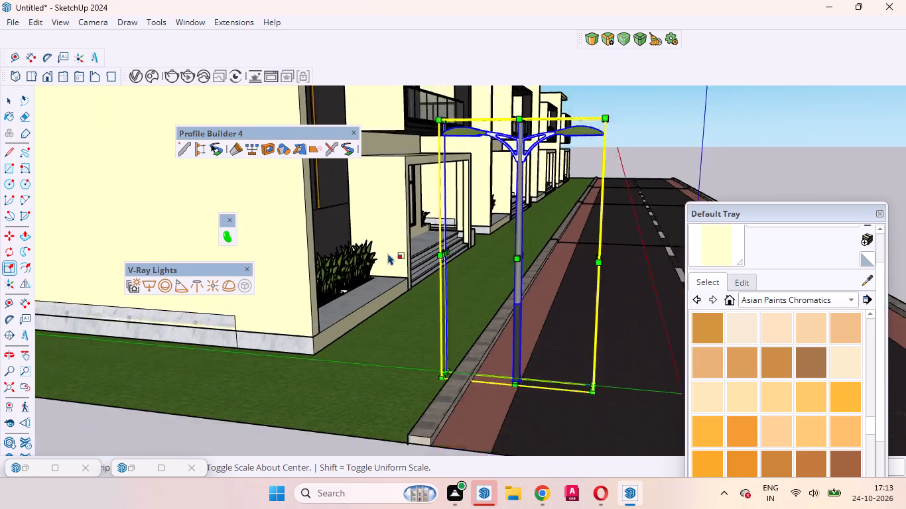
{"action": "scroll", "coordinate": [388, 253], "scroll_direction": "down", "scroll_amount": 1}
{"action": "scroll", "coordinate": [510, 251], "scroll_direction": "up", "scroll_amount": 3}
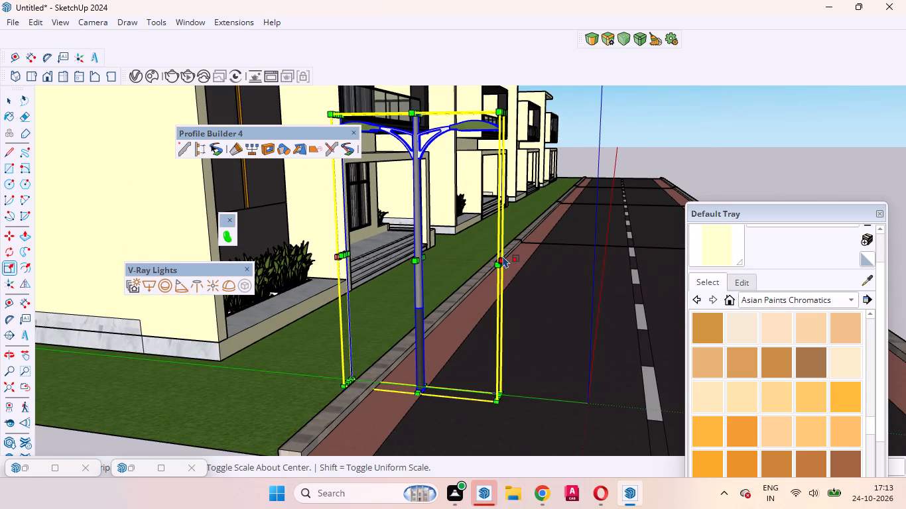
{"action": "left_click", "coordinate": [503, 257]}
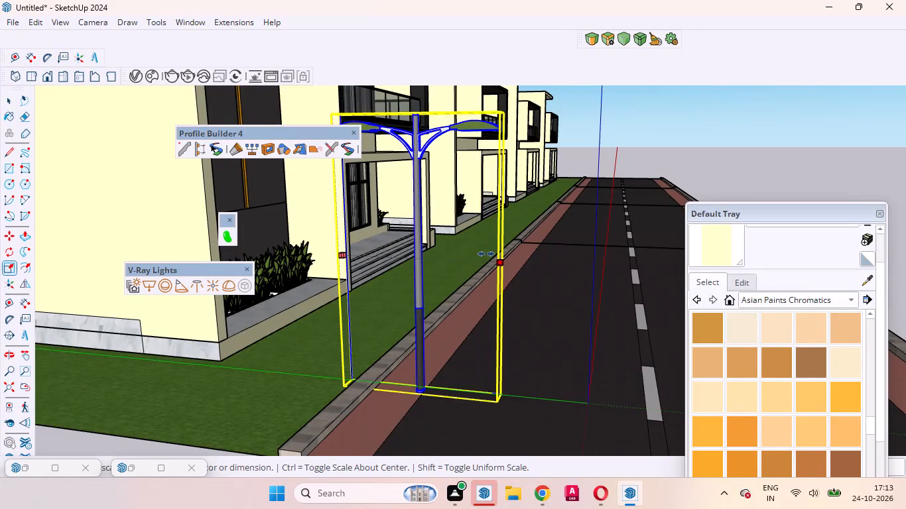
{"action": "left_click", "coordinate": [483, 252]}
{"action": "key", "text": "space"}
{"action": "left_click", "coordinate": [730, 127]}
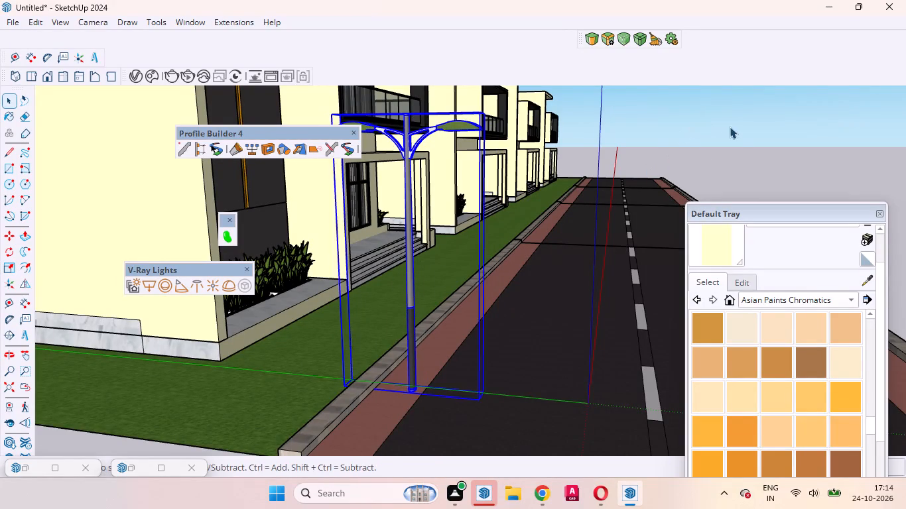
Rotate the street lighting pole 90° on the ground plane so its two arms run parallel to the road.
{"action": "middle_click_drag", "start_coordinate": [533, 184], "coordinate": [371, 420]}
{"action": "scroll", "coordinate": [371, 404], "scroll_direction": "up", "scroll_amount": 1}
{"action": "scroll", "coordinate": [466, 223], "scroll_direction": "down", "scroll_amount": 12}
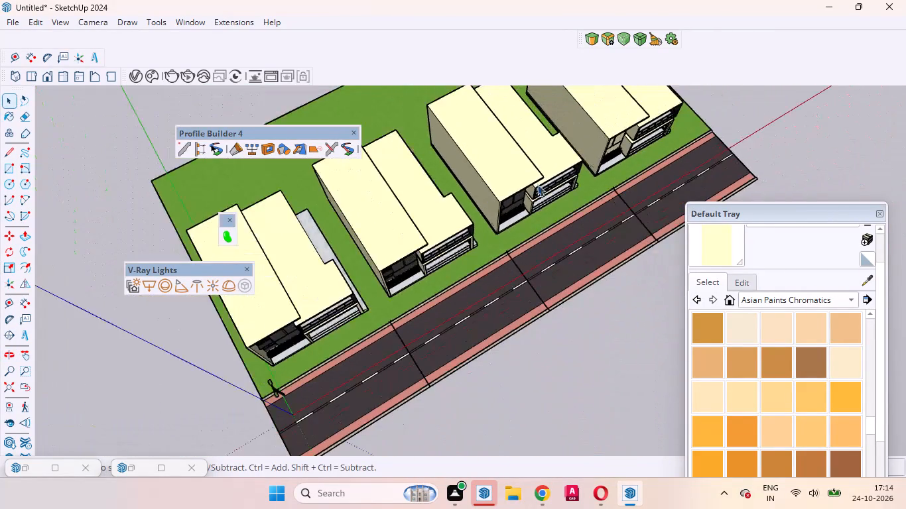
{"action": "scroll", "coordinate": [537, 184], "scroll_direction": "down", "scroll_amount": 2}
{"action": "middle_click_drag", "start_coordinate": [463, 308], "coordinate": [245, 204]}
{"action": "scroll", "coordinate": [338, 226], "scroll_direction": "up", "scroll_amount": 6}
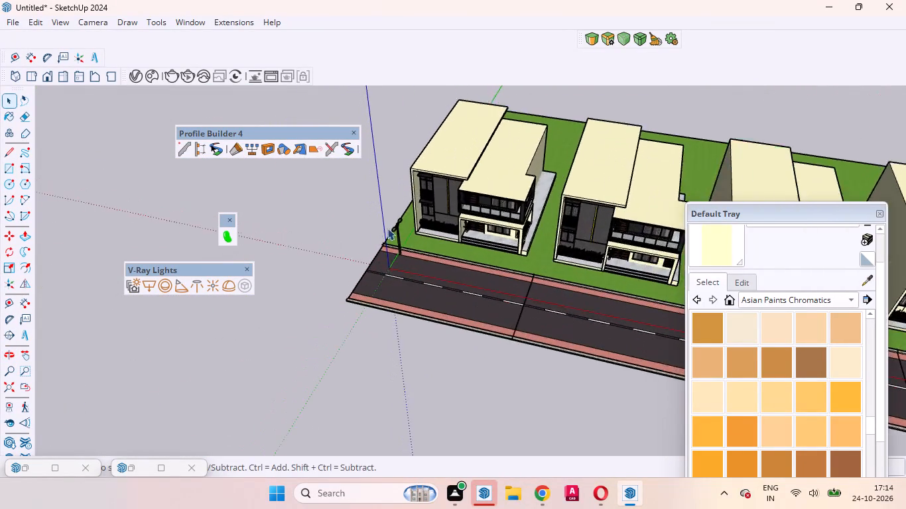
{"action": "scroll", "coordinate": [387, 228], "scroll_direction": "up", "scroll_amount": 5}
{"action": "middle_click_drag", "start_coordinate": [421, 237], "coordinate": [426, 163]}
{"action": "scroll", "coordinate": [421, 204], "scroll_direction": "up", "scroll_amount": 4}
{"action": "middle_click_drag", "start_coordinate": [413, 256], "coordinate": [421, 230]}
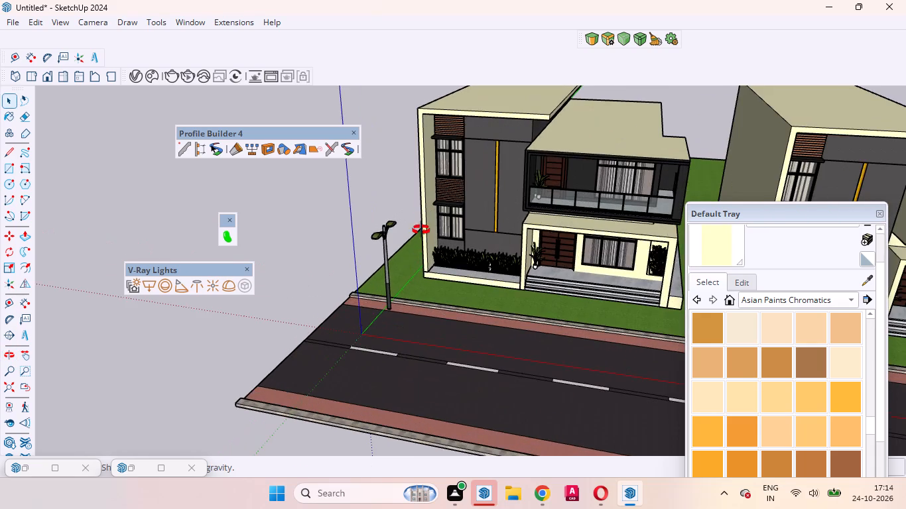
{"action": "middle_click_drag", "start_coordinate": [421, 230], "coordinate": [411, 264]}
{"action": "scroll", "coordinate": [425, 217], "scroll_direction": "up", "scroll_amount": 1}
{"action": "scroll", "coordinate": [388, 275], "scroll_direction": "up", "scroll_amount": 4}
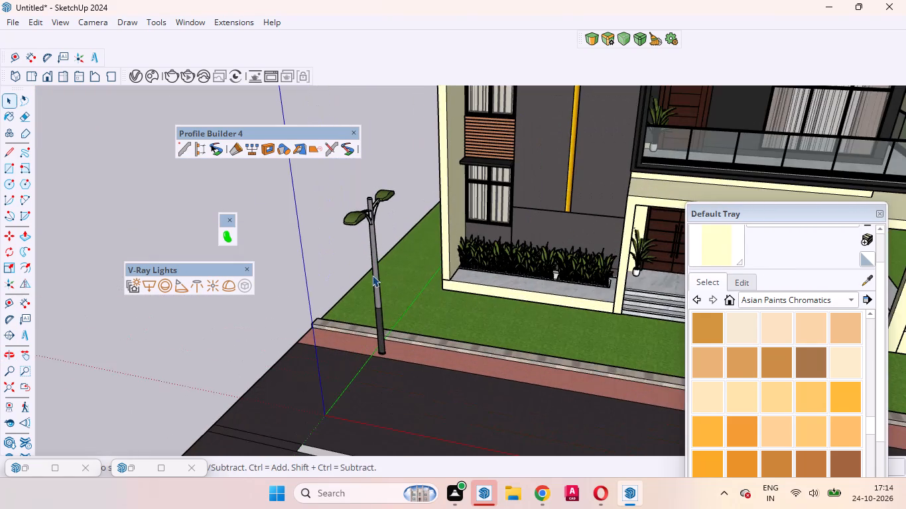
{"action": "left_click", "coordinate": [376, 274]}
{"action": "scroll", "coordinate": [386, 286], "scroll_direction": "down", "scroll_amount": 4}
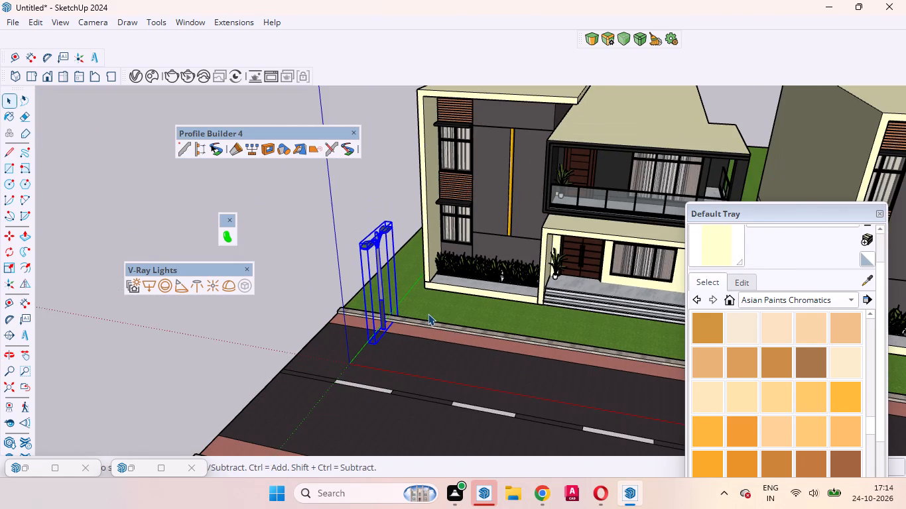
{"action": "key", "text": "q"}
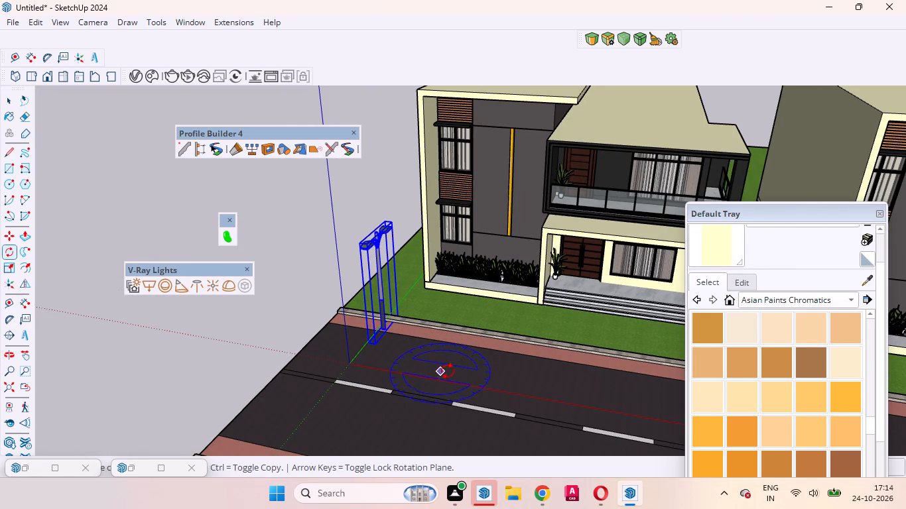
{"action": "left_click", "coordinate": [452, 370]}
{"action": "left_click", "coordinate": [414, 365]}
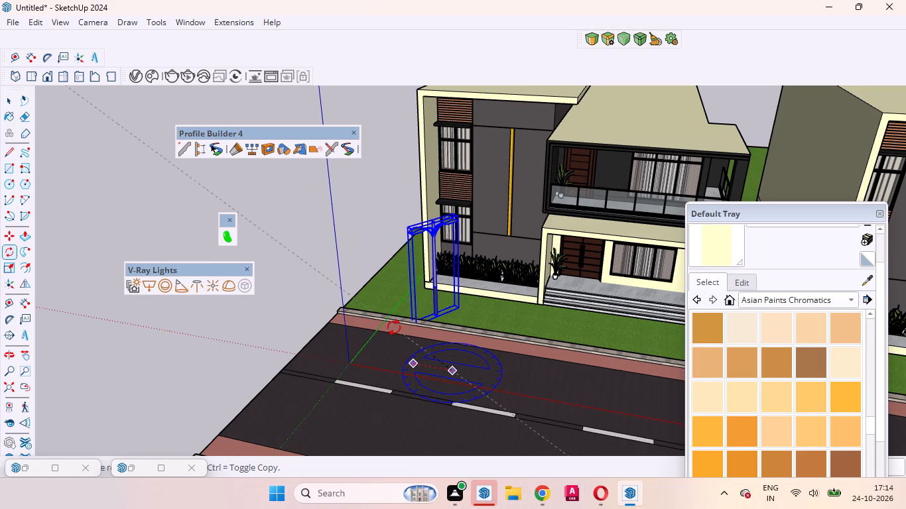
{"action": "type", "text": "90"}
{"action": "key", "text": "Return"}
{"action": "key", "text": "space"}
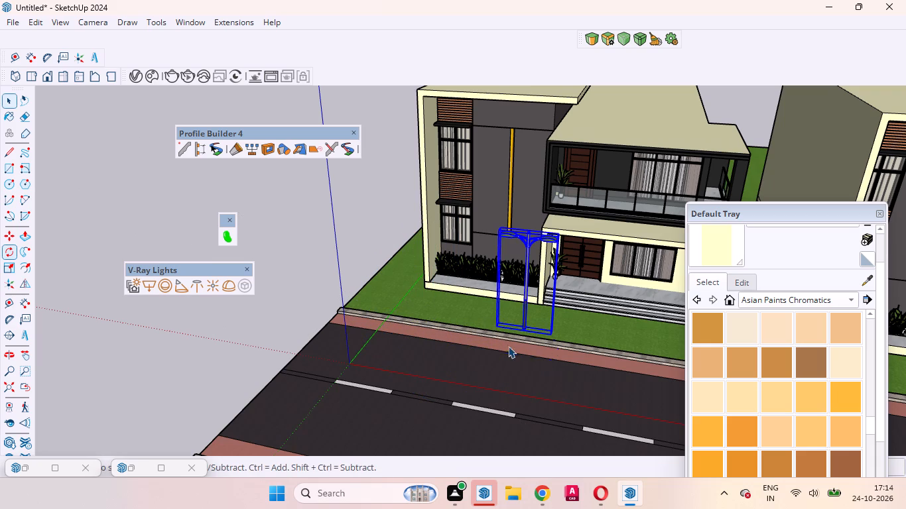
Move the rotated pole back along the red paved strip to the road's end beside the first house.
{"action": "key", "text": "m"}
{"action": "left_click", "coordinate": [551, 351]}
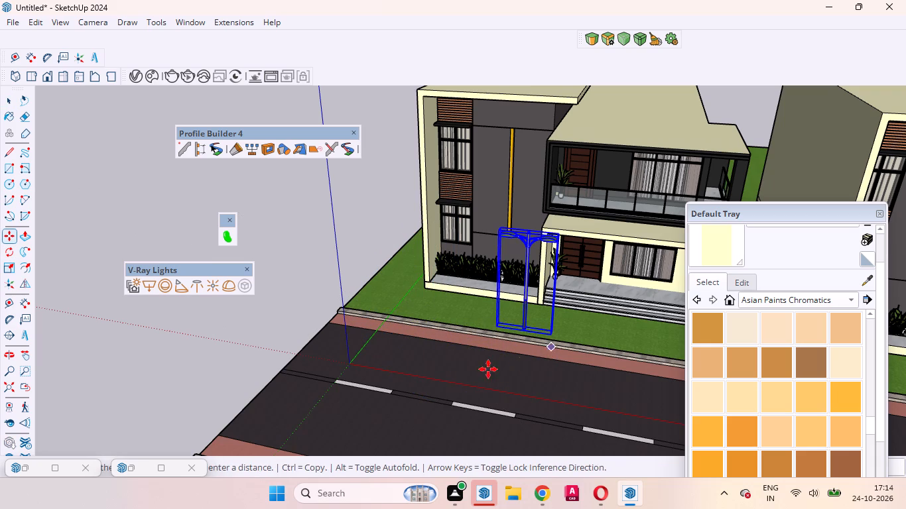
{"action": "left_click", "coordinate": [401, 344]}
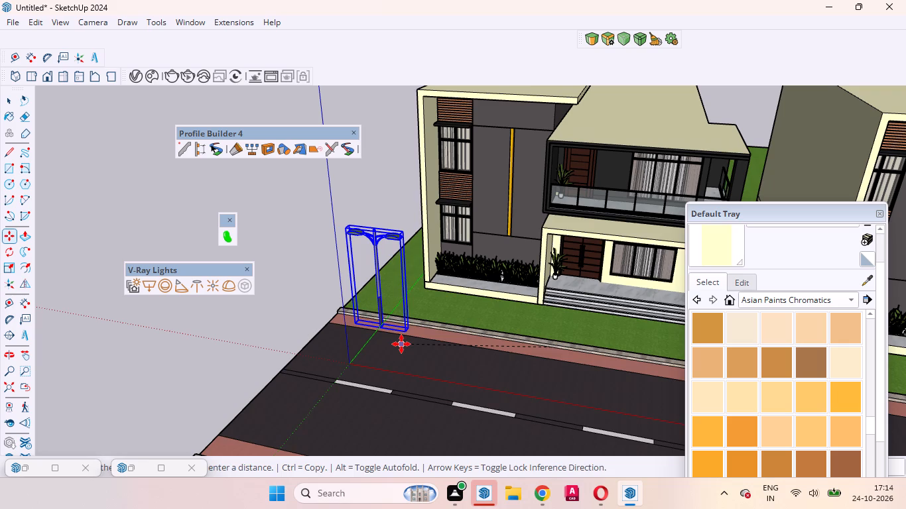
Copy the street lighting pole along the red strip to between the first two houses, multiply the copy by 4, and clear the selection.
{"action": "key", "text": "m"}
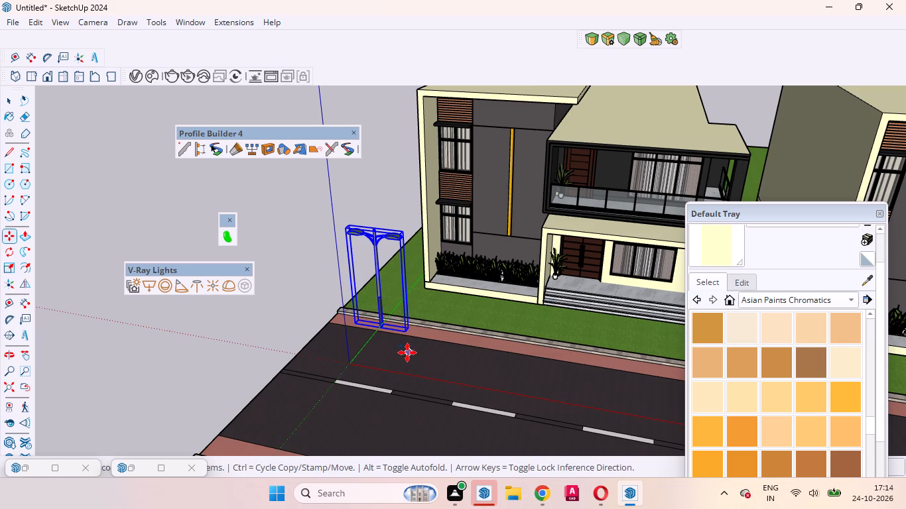
{"action": "left_click", "coordinate": [407, 353]}
{"action": "scroll", "coordinate": [416, 363], "scroll_direction": "down", "scroll_amount": 7}
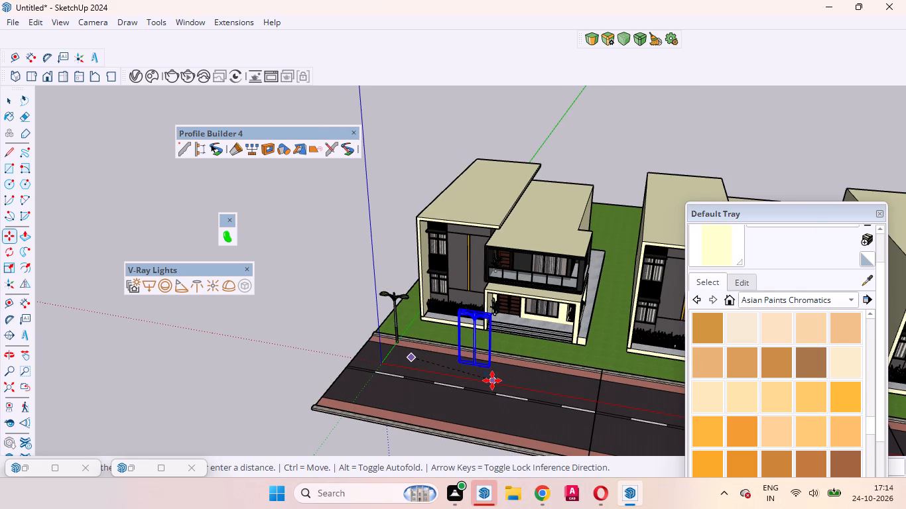
{"action": "left_click", "coordinate": [626, 396]}
{"action": "type", "text": "*4"}
{"action": "key", "text": "Return"}
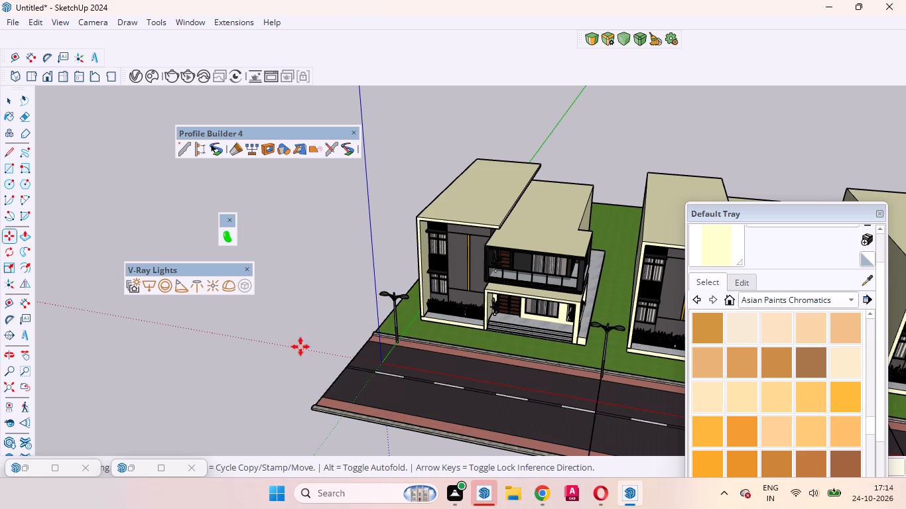
{"action": "scroll", "coordinate": [324, 271], "scroll_direction": "down", "scroll_amount": 9}
{"action": "scroll", "coordinate": [417, 245], "scroll_direction": "down", "scroll_amount": 3}
{"action": "key", "text": "space"}
{"action": "left_click", "coordinate": [558, 198]}
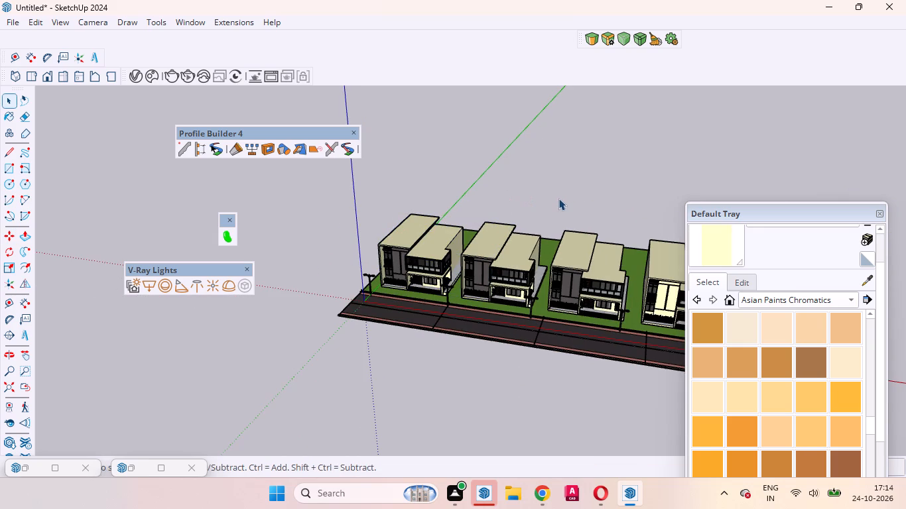
Examine the row of copied street lighting poles along the road and the lamp heads of the first pole.
{"action": "scroll", "coordinate": [452, 300], "scroll_direction": "up", "scroll_amount": 5}
{"action": "middle_click_drag", "start_coordinate": [489, 254], "coordinate": [559, 171]}
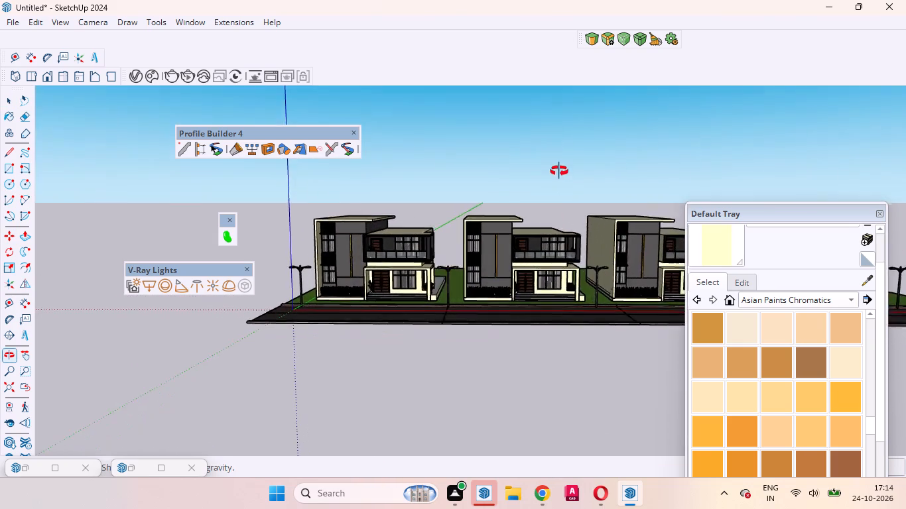
{"action": "middle_click_drag", "start_coordinate": [559, 171], "coordinate": [522, 176]}
{"action": "scroll", "coordinate": [578, 203], "scroll_direction": "down", "scroll_amount": 4}
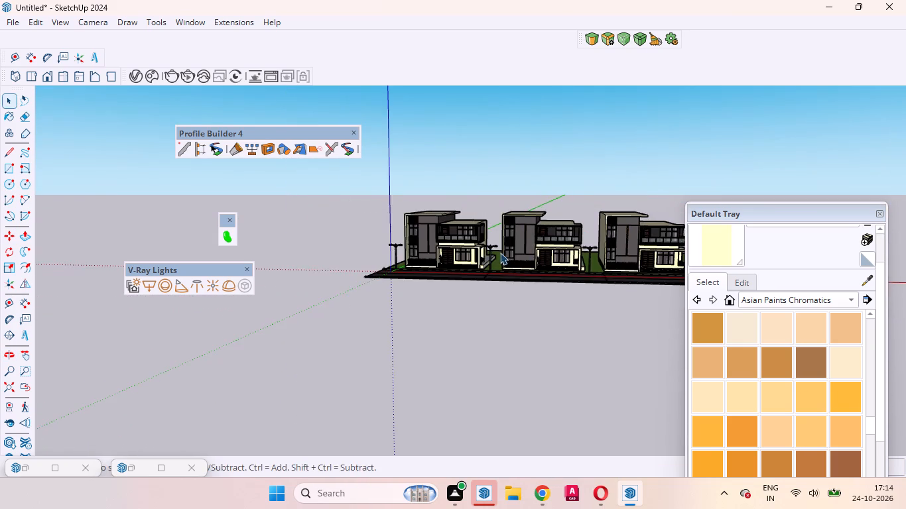
{"action": "scroll", "coordinate": [422, 253], "scroll_direction": "up", "scroll_amount": 14}
{"action": "middle_click_drag", "start_coordinate": [464, 266], "coordinate": [509, 304]}
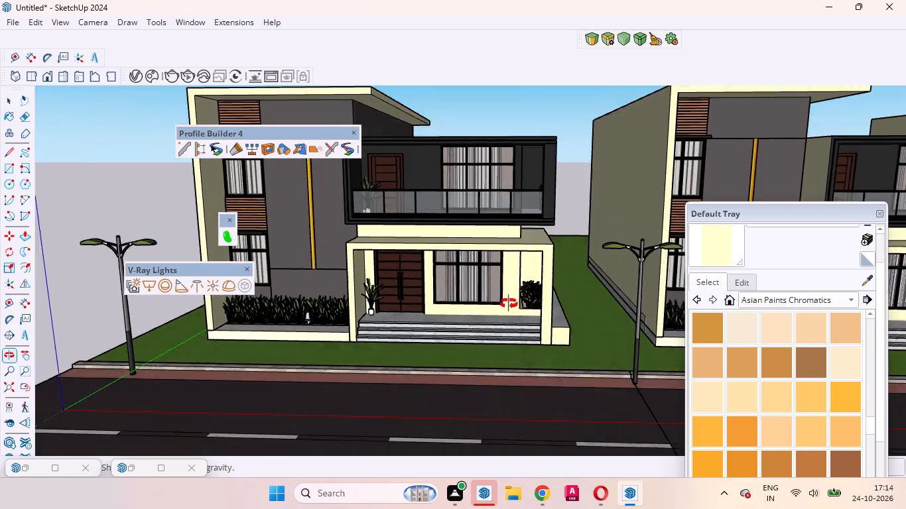
{"action": "middle_click_drag", "start_coordinate": [509, 304], "coordinate": [513, 315]}
{"action": "scroll", "coordinate": [584, 243], "scroll_direction": "down", "scroll_amount": 4}
{"action": "scroll", "coordinate": [316, 255], "scroll_direction": "up", "scroll_amount": 14}
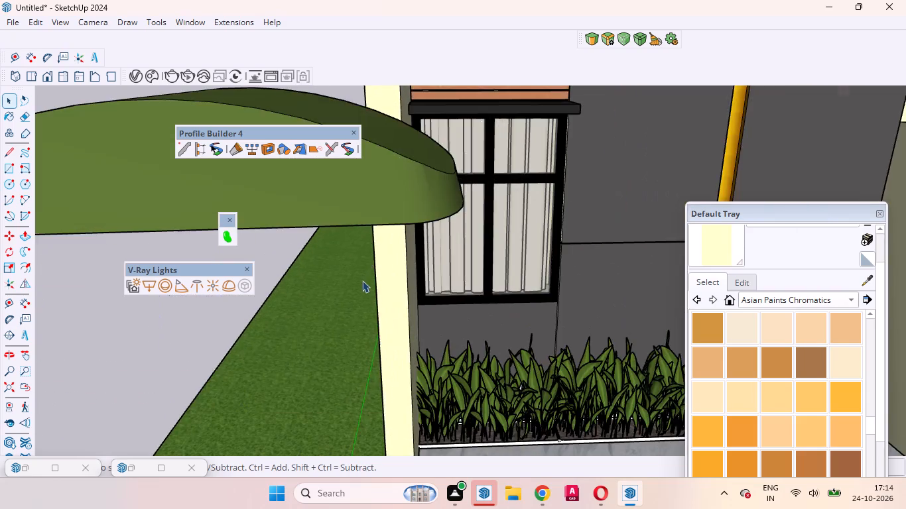
{"action": "middle_click_drag", "start_coordinate": [361, 280], "coordinate": [375, 310]}
{"action": "scroll", "coordinate": [375, 310], "scroll_direction": "up", "scroll_amount": 1}
{"action": "scroll", "coordinate": [370, 266], "scroll_direction": "down", "scroll_amount": 9}
{"action": "scroll", "coordinate": [390, 302], "scroll_direction": "up", "scroll_amount": 5}
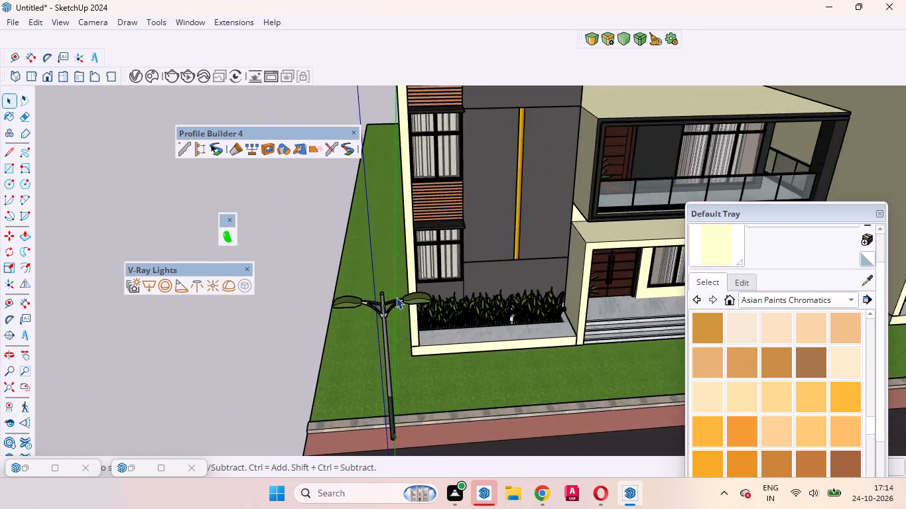
Open the first pole's nested groups and paint the lamp head nearer the first house black from the Colors collection.
{"action": "scroll", "coordinate": [396, 297], "scroll_direction": "up", "scroll_amount": 7}
{"action": "scroll", "coordinate": [448, 304], "scroll_direction": "down", "scroll_amount": 1}
{"action": "left_click", "coordinate": [499, 308]}
{"action": "double_click", "coordinate": [499, 313]}
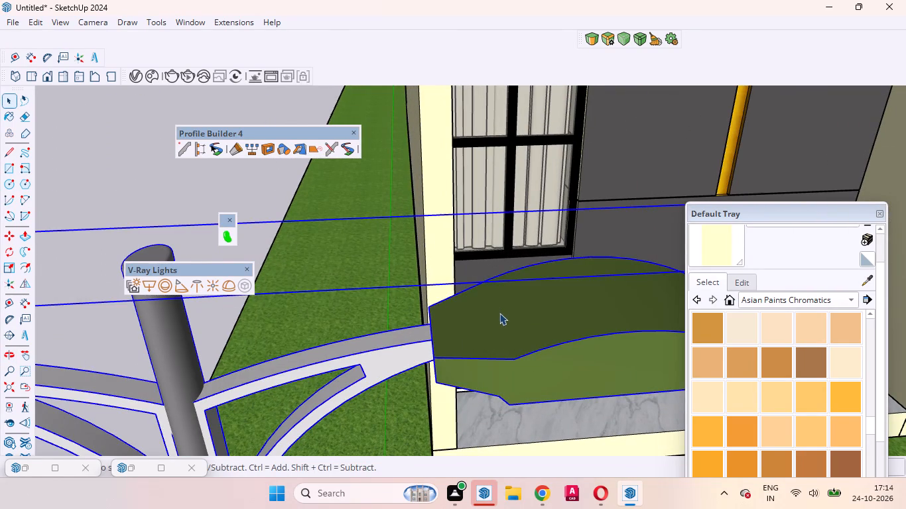
{"action": "left_click", "coordinate": [503, 319]}
{"action": "left_click", "coordinate": [856, 299]}
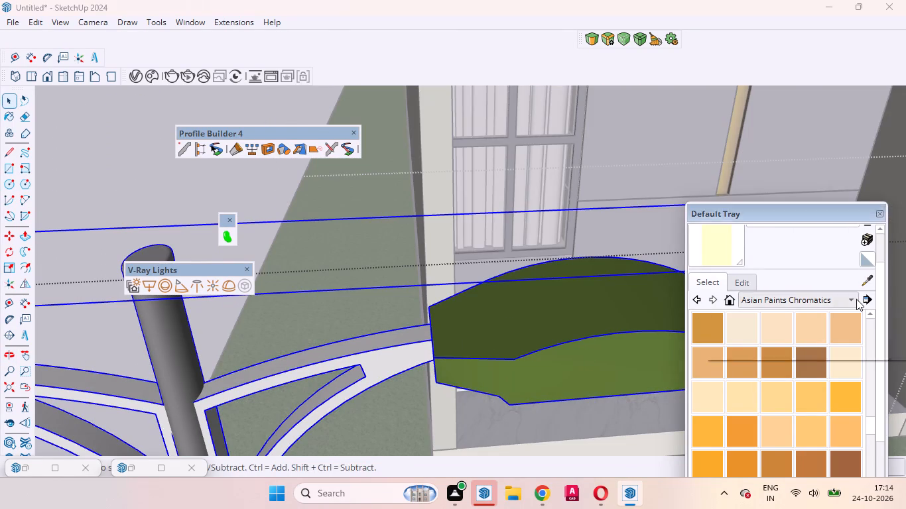
{"action": "left_click", "coordinate": [749, 147]}
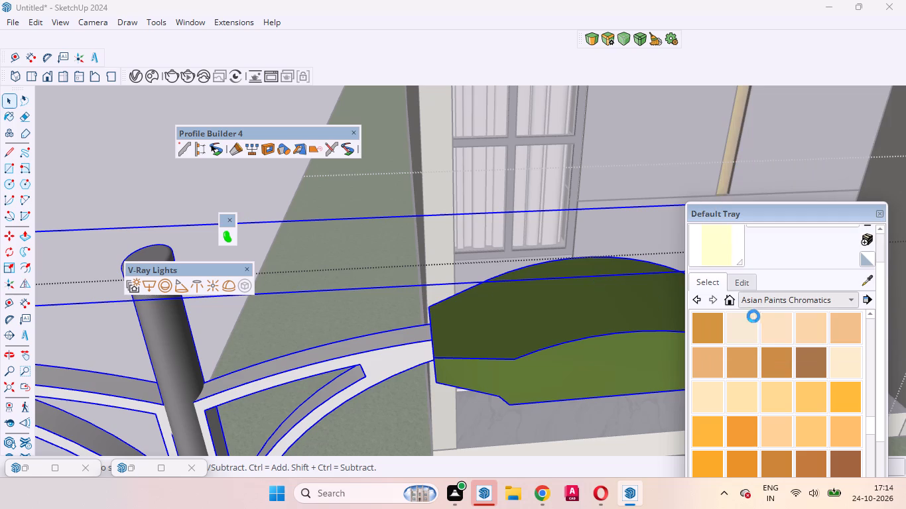
{"action": "scroll", "coordinate": [755, 321], "scroll_direction": "down", "scroll_amount": 9}
{"action": "scroll", "coordinate": [788, 370], "scroll_direction": "down", "scroll_amount": 15}
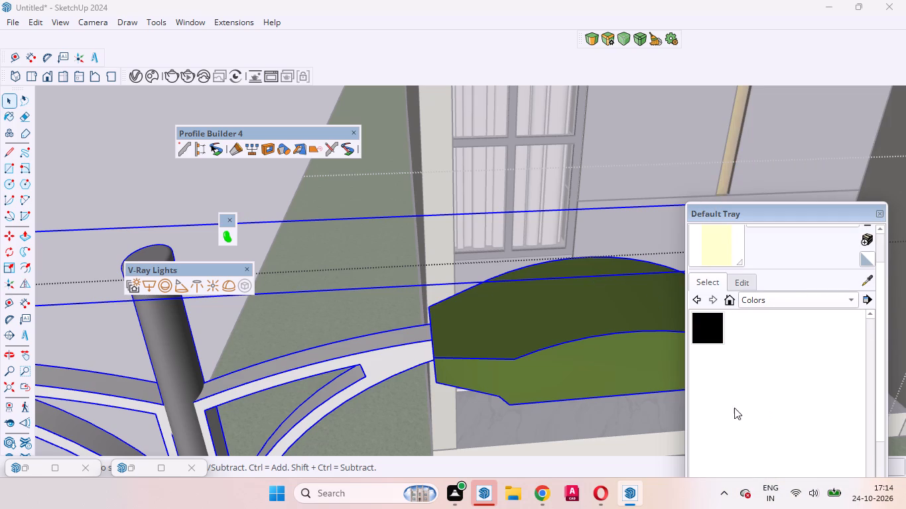
{"action": "double_click", "coordinate": [530, 315]}
{"action": "left_click", "coordinate": [564, 321]}
{"action": "triple_click", "coordinate": [529, 325]}
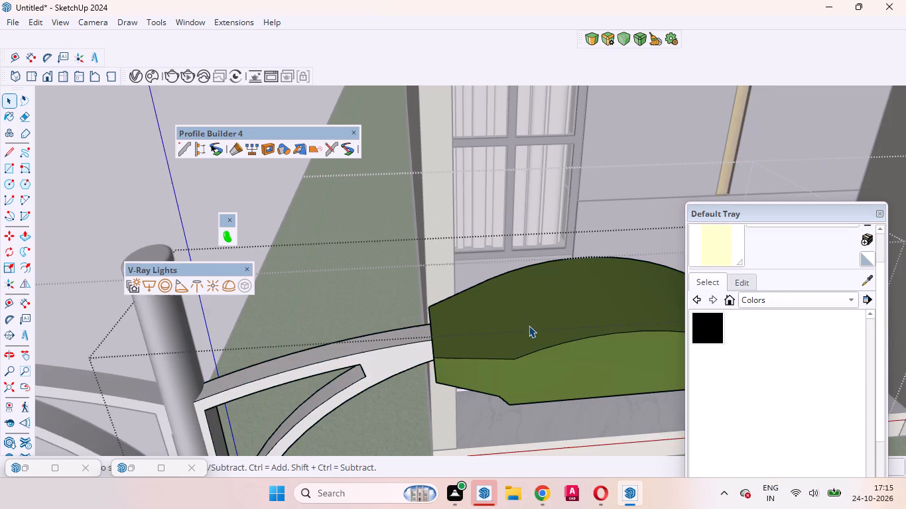
{"action": "left_click", "coordinate": [529, 325]}
{"action": "double_click", "coordinate": [529, 325]}
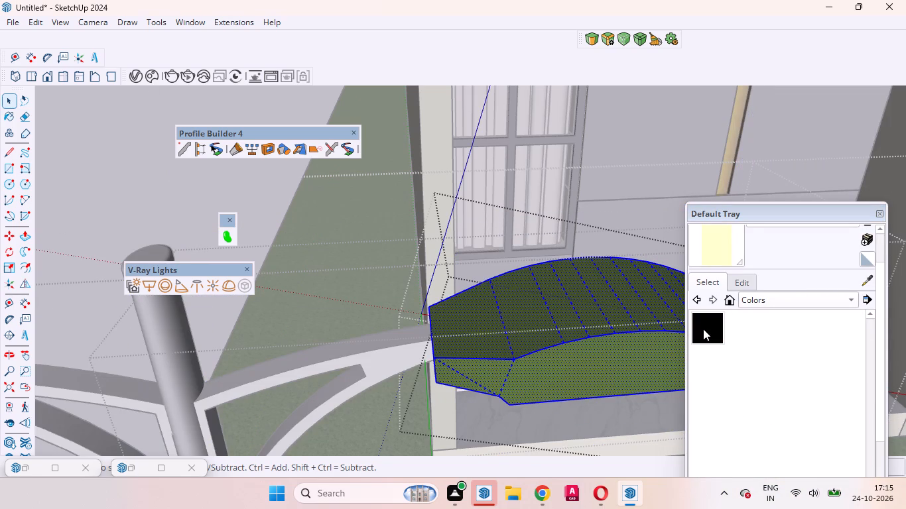
{"action": "left_click", "coordinate": [703, 329]}
{"action": "left_click", "coordinate": [538, 337]}
{"action": "scroll", "coordinate": [395, 294], "scroll_direction": "down", "scroll_amount": 13}
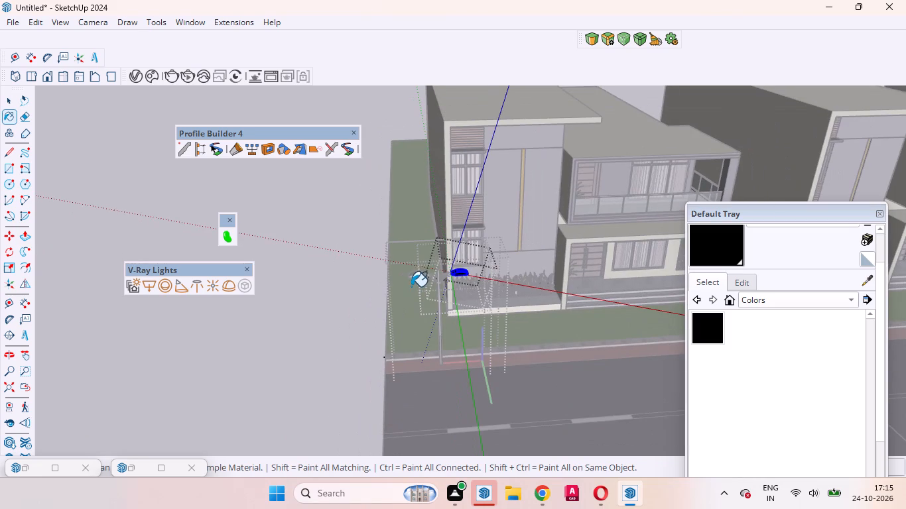
Paint the pole's other lamp head, on the arm pointing to the road's end, with the same black.
{"action": "key", "text": "space"}
{"action": "scroll", "coordinate": [329, 319], "scroll_direction": "down", "scroll_amount": 9}
{"action": "scroll", "coordinate": [357, 300], "scroll_direction": "up", "scroll_amount": 5}
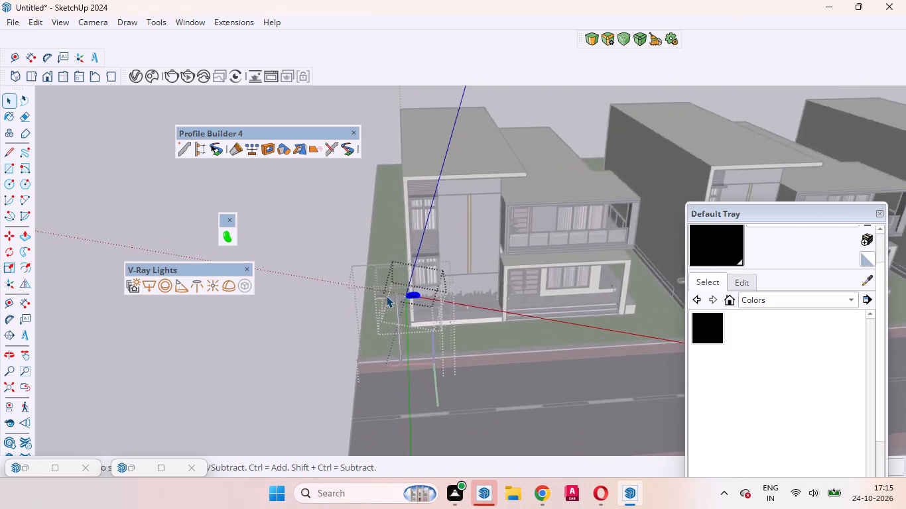
{"action": "scroll", "coordinate": [386, 296], "scroll_direction": "up", "scroll_amount": 13}
{"action": "left_click", "coordinate": [357, 281]}
{"action": "double_click", "coordinate": [357, 264]}
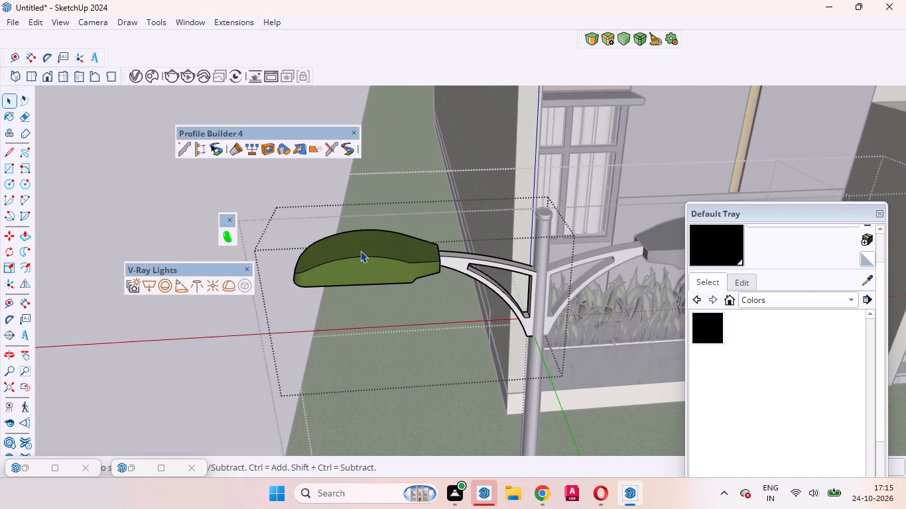
{"action": "left_click", "coordinate": [360, 251]}
{"action": "left_click", "coordinate": [359, 266]}
{"action": "double_click", "coordinate": [359, 260]}
{"action": "left_click", "coordinate": [357, 239]}
{"action": "double_click", "coordinate": [359, 253]}
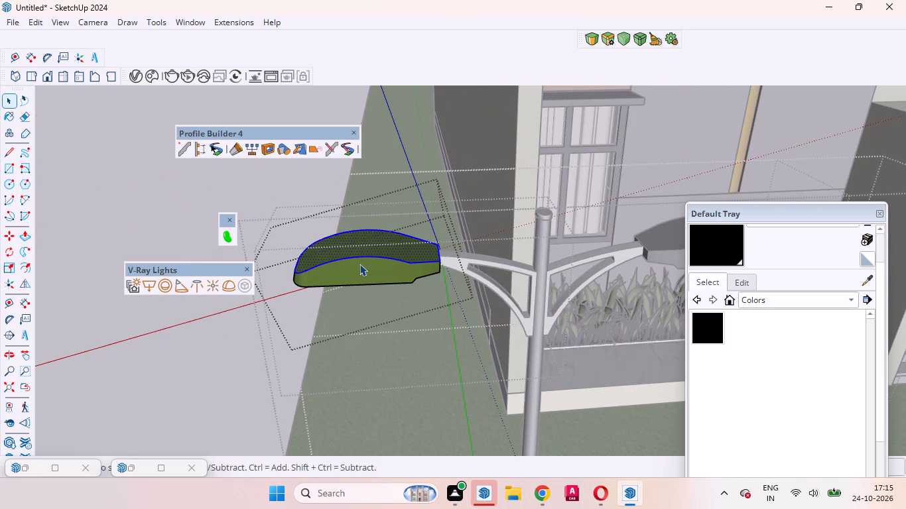
{"action": "triple_click", "coordinate": [359, 264]}
{"action": "left_click", "coordinate": [359, 264]}
{"action": "left_click", "coordinate": [734, 241]}
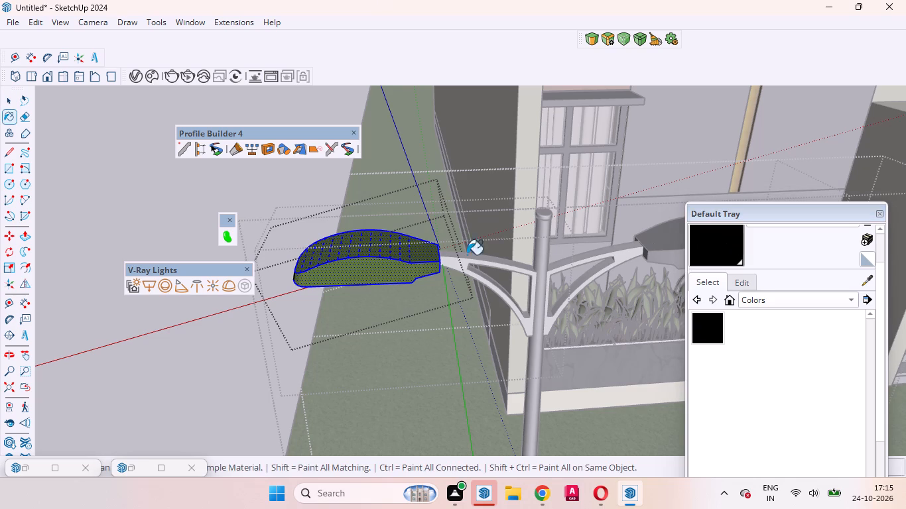
{"action": "left_click", "coordinate": [367, 278]}
{"action": "key", "text": "space"}
{"action": "left_click", "coordinate": [202, 204]}
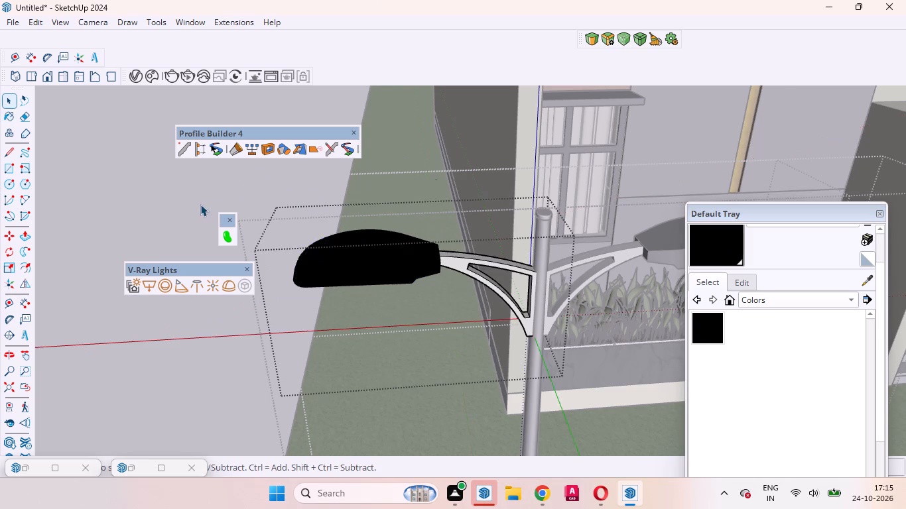
{"action": "left_click", "coordinate": [168, 209]}
Check the painted lamp heads and close the street pole's editing context to return to the whole model.
{"action": "scroll", "coordinate": [413, 225], "scroll_direction": "down", "scroll_amount": 9}
{"action": "scroll", "coordinate": [415, 225], "scroll_direction": "up", "scroll_amount": 10}
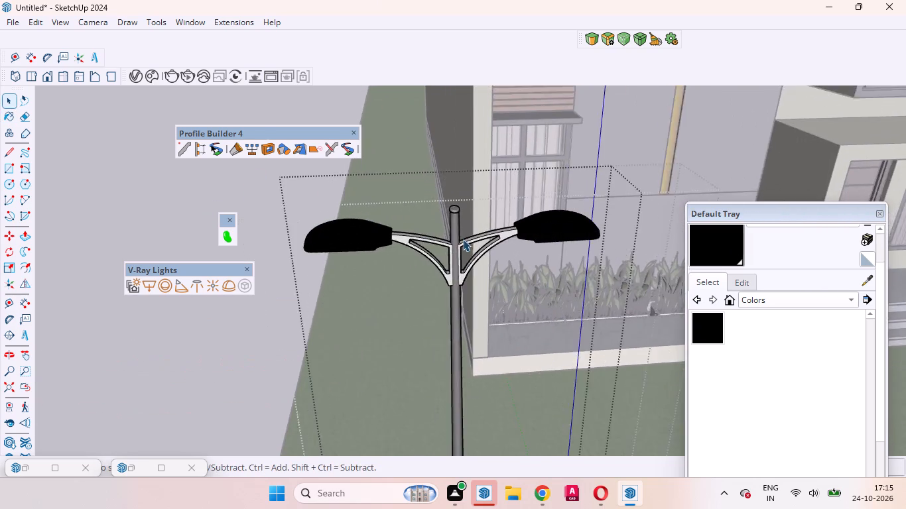
{"action": "scroll", "coordinate": [463, 239], "scroll_direction": "up", "scroll_amount": 5}
{"action": "middle_click_drag", "start_coordinate": [466, 251], "coordinate": [466, 308]}
{"action": "scroll", "coordinate": [432, 261], "scroll_direction": "down", "scroll_amount": 15}
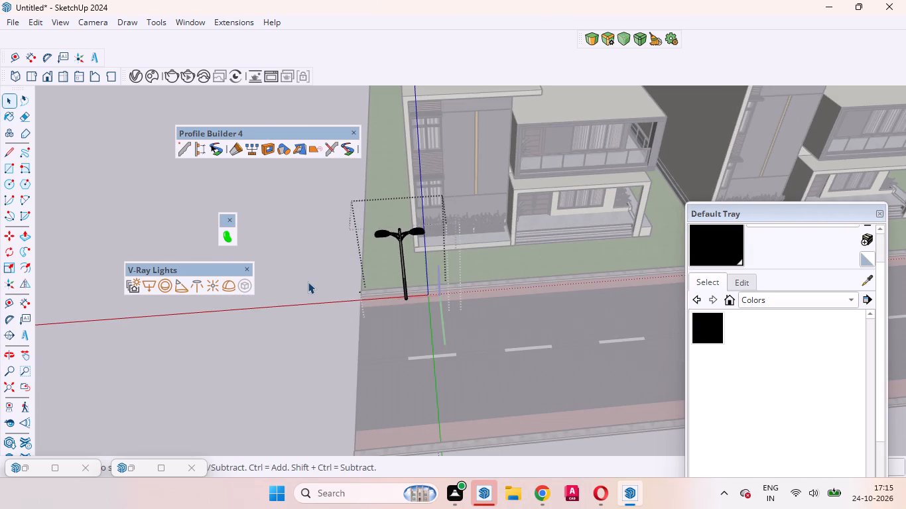
{"action": "left_click", "coordinate": [309, 276]}
{"action": "left_click", "coordinate": [310, 259]}
{"action": "left_click", "coordinate": [309, 250]}
Examine the repainted street lighting poles from close up and along the whole road.
{"action": "scroll", "coordinate": [298, 223], "scroll_direction": "down", "scroll_amount": 5}
{"action": "middle_click_drag", "start_coordinate": [415, 274], "coordinate": [404, 255]}
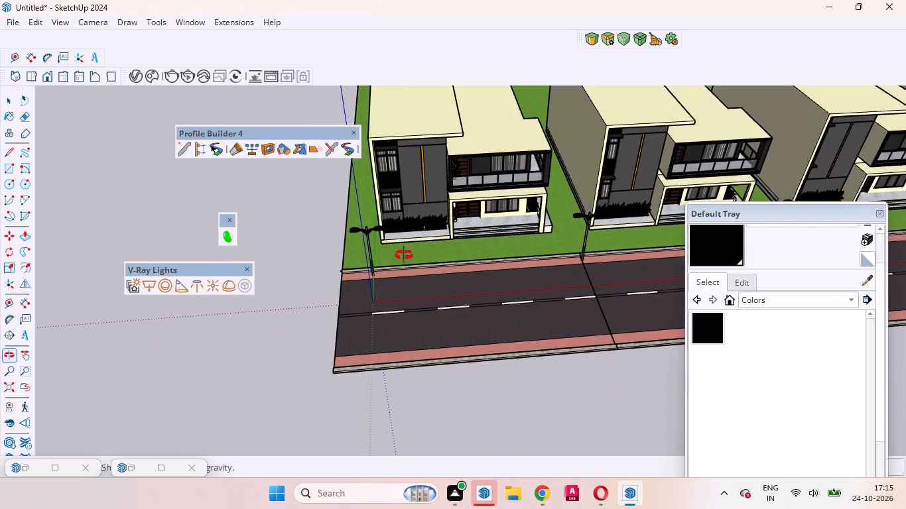
{"action": "middle_click_drag", "start_coordinate": [404, 255], "coordinate": [359, 189]}
{"action": "scroll", "coordinate": [358, 182], "scroll_direction": "up", "scroll_amount": 9}
{"action": "middle_click_drag", "start_coordinate": [402, 249], "coordinate": [404, 227]}
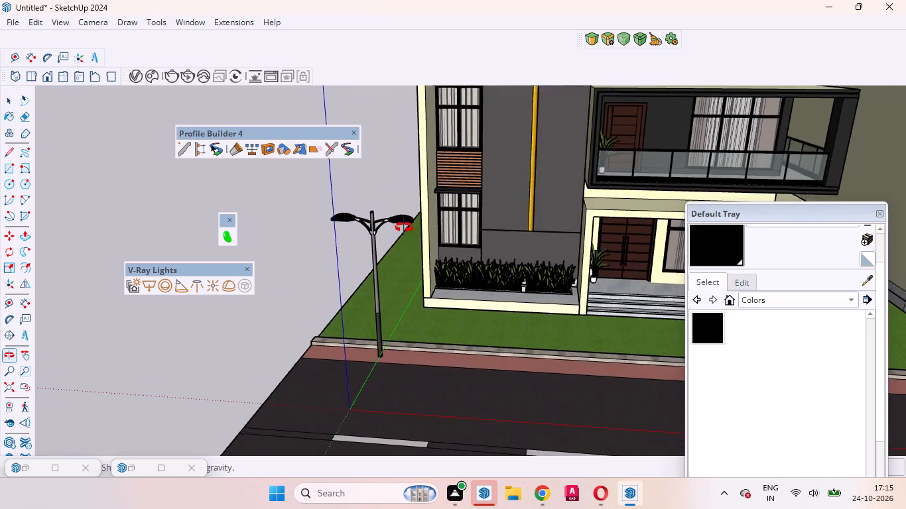
{"action": "middle_click_drag", "start_coordinate": [404, 227], "coordinate": [401, 207]}
{"action": "scroll", "coordinate": [354, 175], "scroll_direction": "up", "scroll_amount": 8}
{"action": "scroll", "coordinate": [407, 211], "scroll_direction": "down", "scroll_amount": 3}
{"action": "middle_click_drag", "start_coordinate": [417, 206], "coordinate": [391, 277]}
{"action": "scroll", "coordinate": [390, 277], "scroll_direction": "down", "scroll_amount": 5}
{"action": "scroll", "coordinate": [401, 325], "scroll_direction": "up", "scroll_amount": 5}
{"action": "middle_click_drag", "start_coordinate": [399, 327], "coordinate": [373, 316]}
{"action": "scroll", "coordinate": [373, 316], "scroll_direction": "up", "scroll_amount": 1}
{"action": "scroll", "coordinate": [373, 316], "scroll_direction": "down", "scroll_amount": 4}
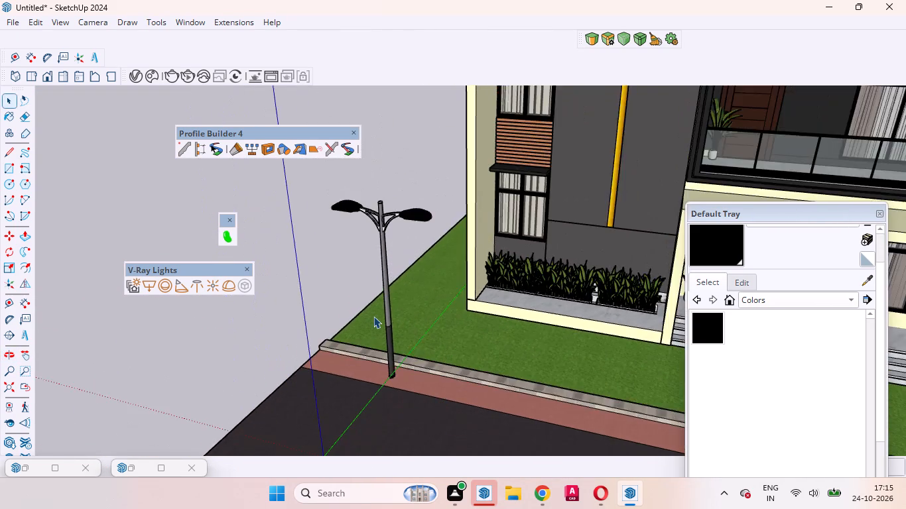
{"action": "scroll", "coordinate": [373, 316], "scroll_direction": "down", "scroll_amount": 19}
{"action": "middle_click_drag", "start_coordinate": [427, 347], "coordinate": [458, 318]}
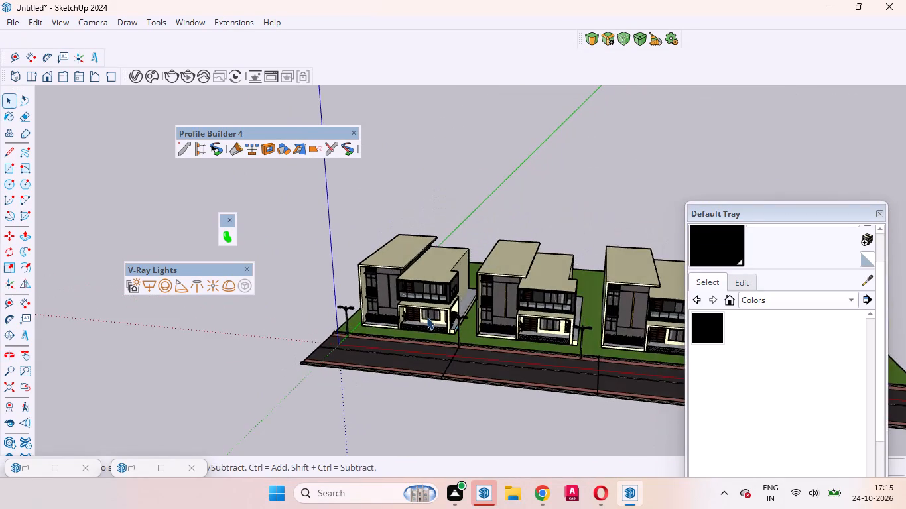
{"action": "scroll", "coordinate": [424, 317], "scroll_direction": "down", "scroll_amount": 5}
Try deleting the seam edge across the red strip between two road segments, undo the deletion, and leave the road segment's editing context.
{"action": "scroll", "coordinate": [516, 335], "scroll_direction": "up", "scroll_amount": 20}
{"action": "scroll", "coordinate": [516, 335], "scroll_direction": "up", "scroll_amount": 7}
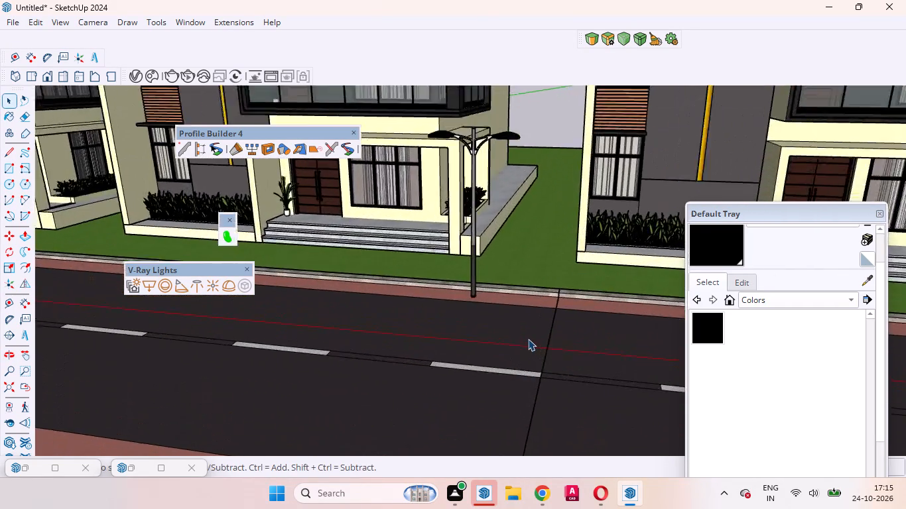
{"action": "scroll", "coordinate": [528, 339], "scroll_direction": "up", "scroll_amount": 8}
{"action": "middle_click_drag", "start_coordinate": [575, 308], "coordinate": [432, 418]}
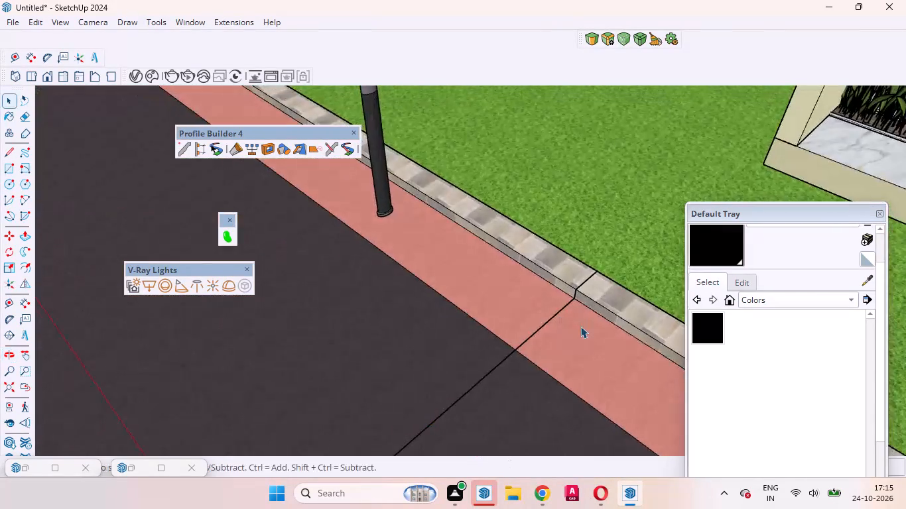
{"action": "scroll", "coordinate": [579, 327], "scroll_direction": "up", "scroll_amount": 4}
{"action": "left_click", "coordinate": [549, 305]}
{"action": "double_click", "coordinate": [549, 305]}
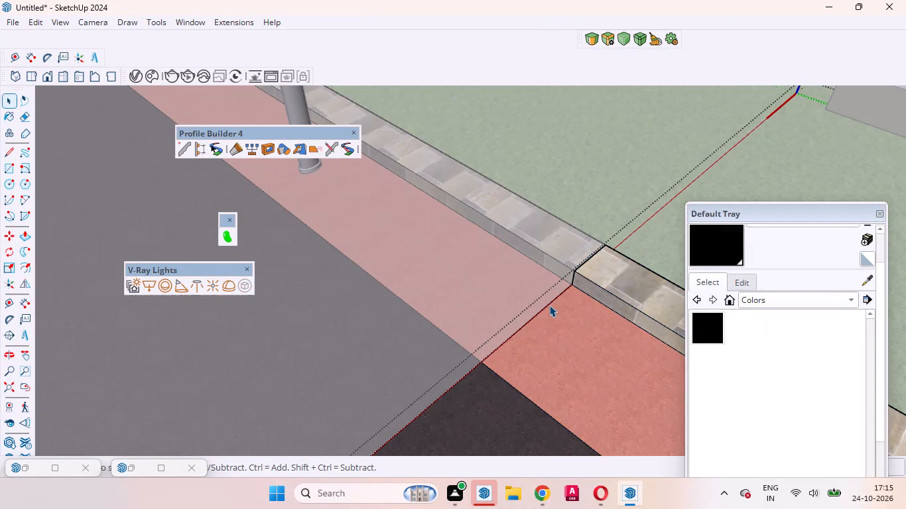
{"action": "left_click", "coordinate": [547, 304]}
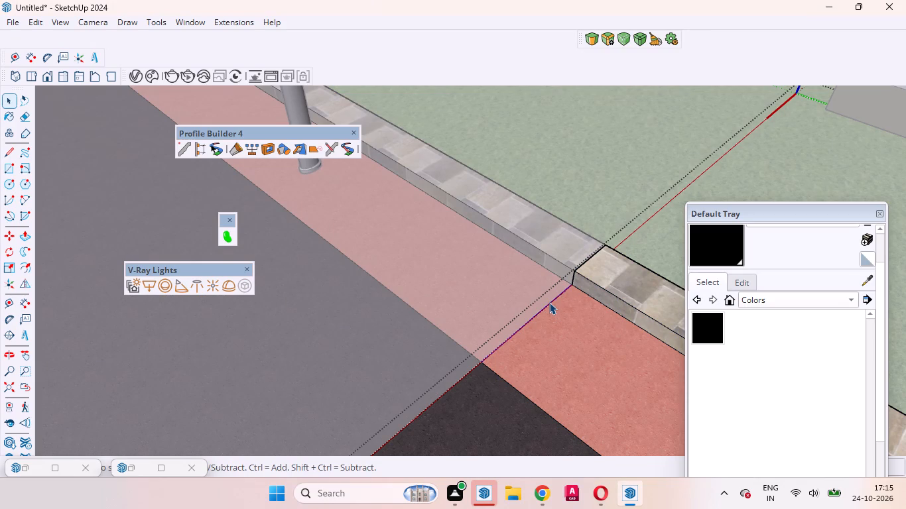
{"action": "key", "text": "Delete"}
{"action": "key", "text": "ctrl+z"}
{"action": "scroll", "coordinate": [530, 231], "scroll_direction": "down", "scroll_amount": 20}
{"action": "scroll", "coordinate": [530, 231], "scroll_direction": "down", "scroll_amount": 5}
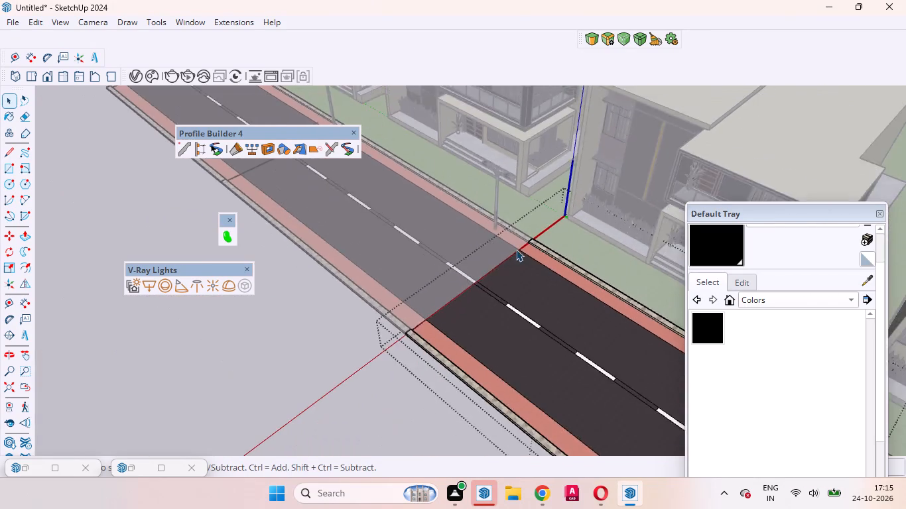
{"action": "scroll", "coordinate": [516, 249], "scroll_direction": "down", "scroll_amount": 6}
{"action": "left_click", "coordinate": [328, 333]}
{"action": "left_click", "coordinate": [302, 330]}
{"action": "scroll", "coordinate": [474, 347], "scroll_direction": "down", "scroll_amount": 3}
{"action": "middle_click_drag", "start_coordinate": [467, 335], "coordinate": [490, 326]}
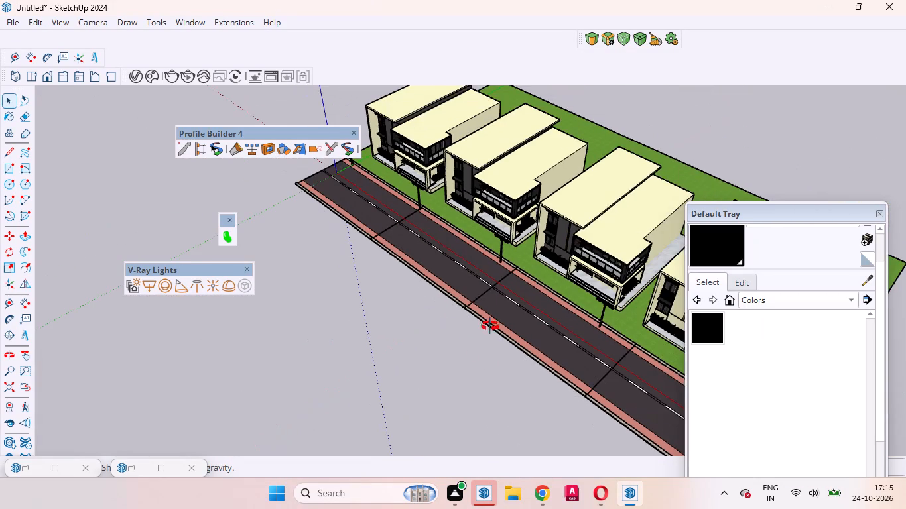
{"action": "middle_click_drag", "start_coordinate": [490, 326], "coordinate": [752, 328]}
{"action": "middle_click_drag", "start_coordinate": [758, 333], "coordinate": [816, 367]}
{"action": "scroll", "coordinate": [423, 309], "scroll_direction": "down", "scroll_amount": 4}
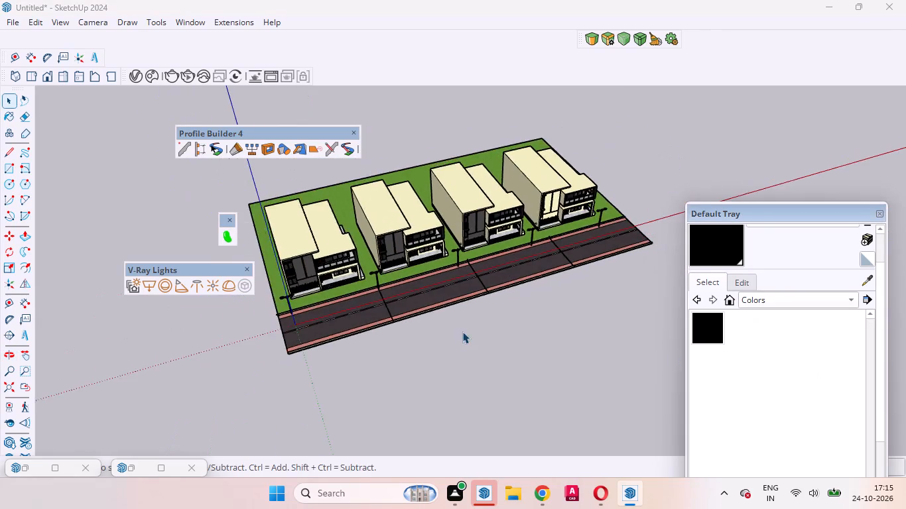
Examine the row of houses, the street poles and the road from a low view facing the house fronts.
{"action": "middle_click_drag", "start_coordinate": [456, 337], "coordinate": [328, 255]}
{"action": "scroll", "coordinate": [347, 244], "scroll_direction": "up", "scroll_amount": 5}
{"action": "scroll", "coordinate": [367, 315], "scroll_direction": "down", "scroll_amount": 4}
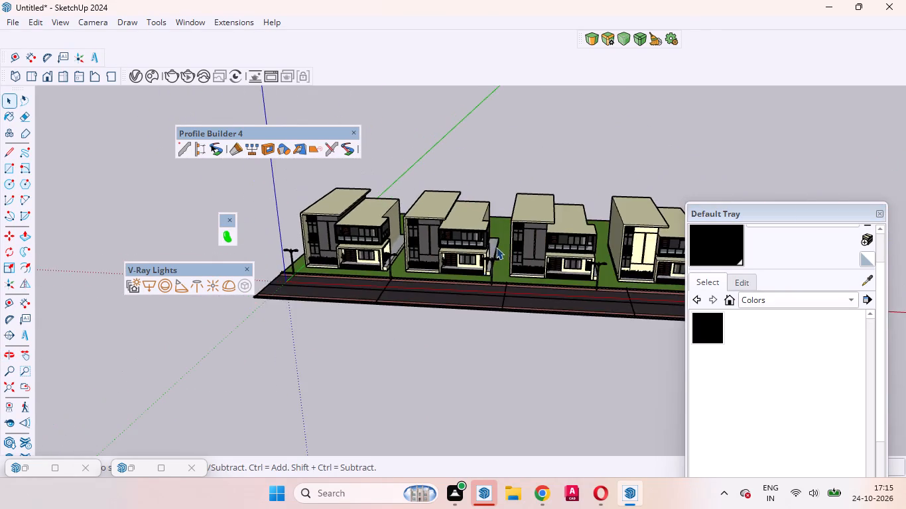
{"action": "scroll", "coordinate": [497, 241], "scroll_direction": "up", "scroll_amount": 8}
{"action": "middle_click_drag", "start_coordinate": [515, 270], "coordinate": [548, 198]}
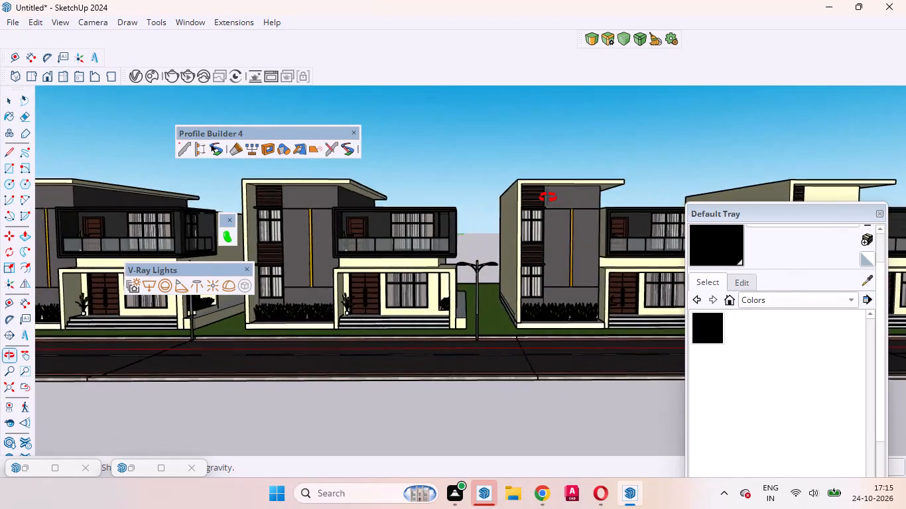
{"action": "middle_click_drag", "start_coordinate": [548, 198], "coordinate": [557, 225]}
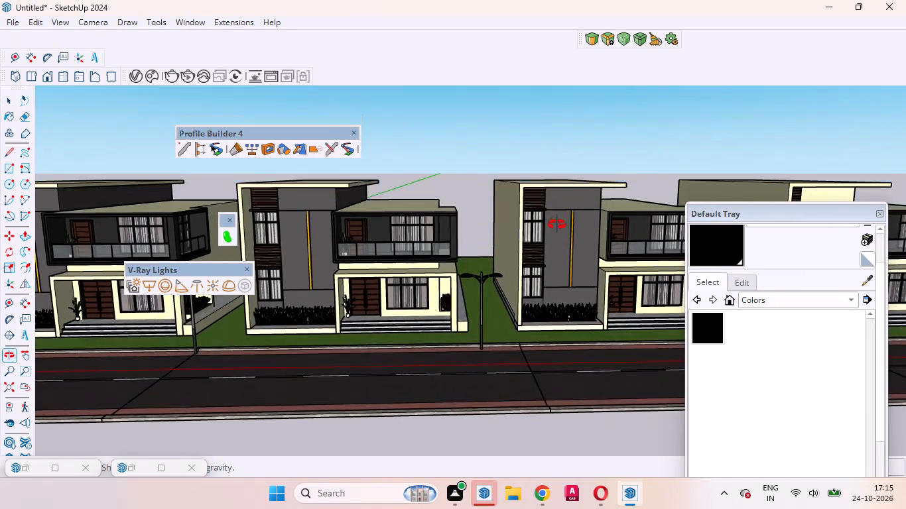
{"action": "middle_click_drag", "start_coordinate": [557, 225], "coordinate": [545, 219]}
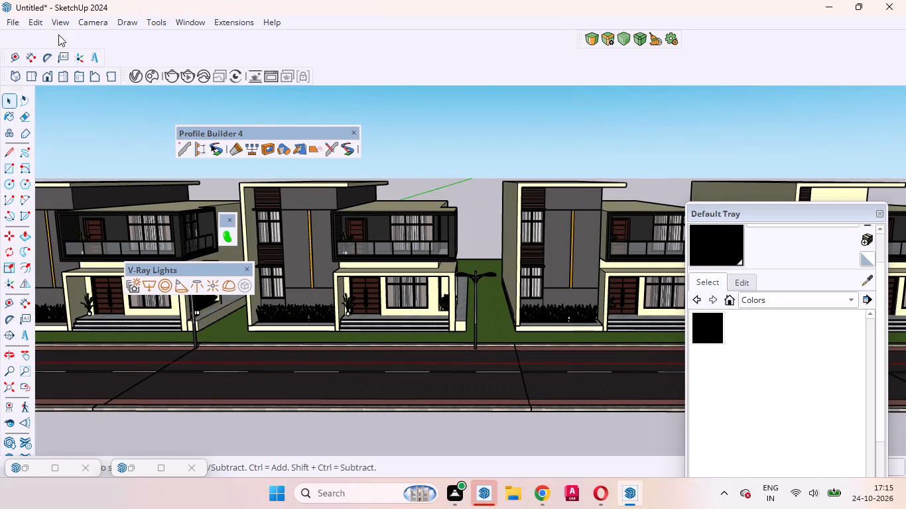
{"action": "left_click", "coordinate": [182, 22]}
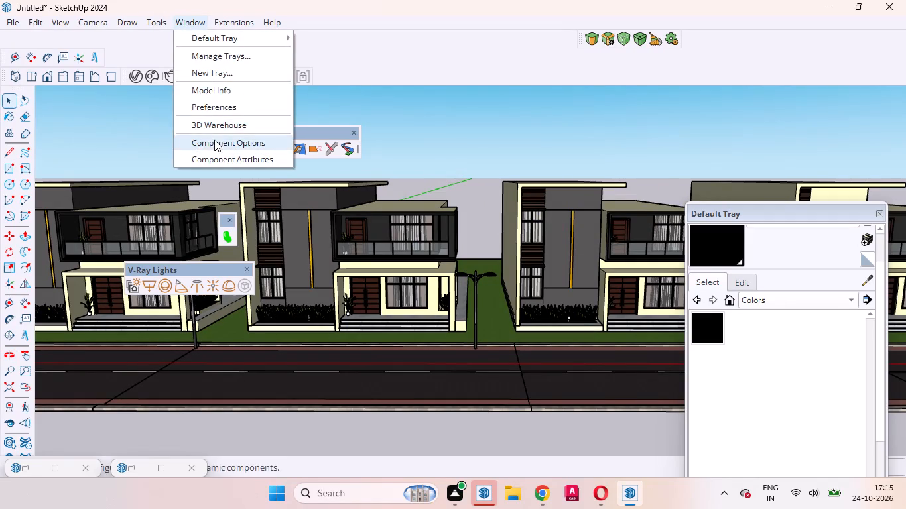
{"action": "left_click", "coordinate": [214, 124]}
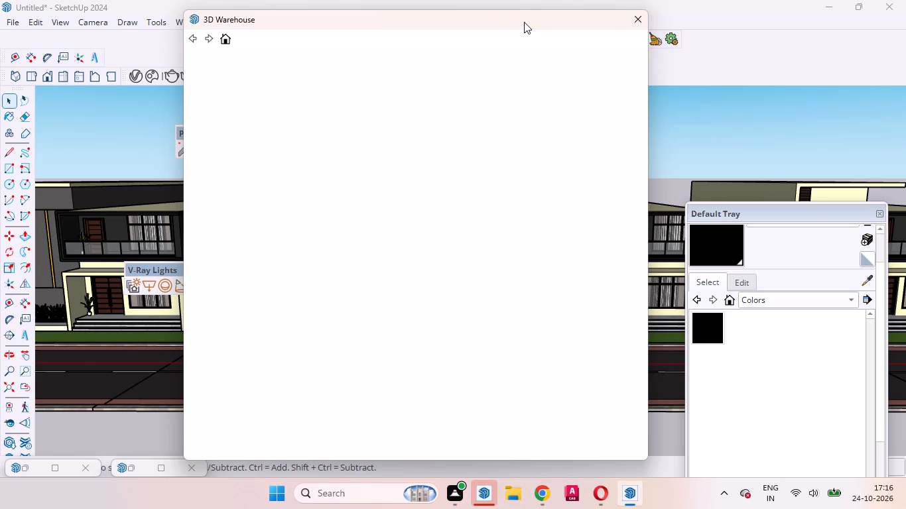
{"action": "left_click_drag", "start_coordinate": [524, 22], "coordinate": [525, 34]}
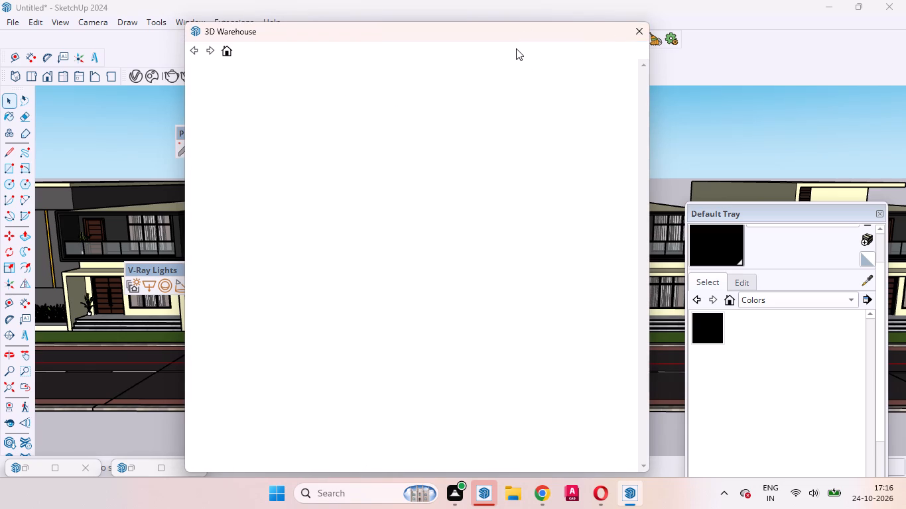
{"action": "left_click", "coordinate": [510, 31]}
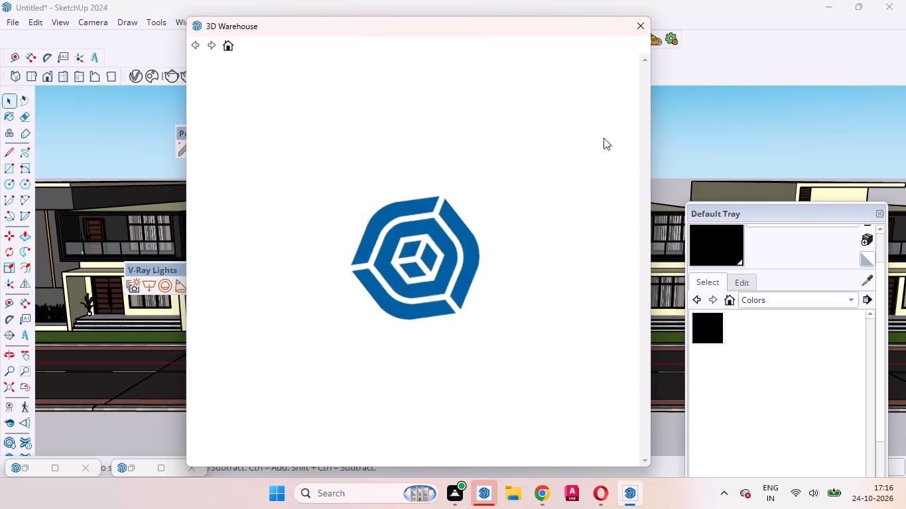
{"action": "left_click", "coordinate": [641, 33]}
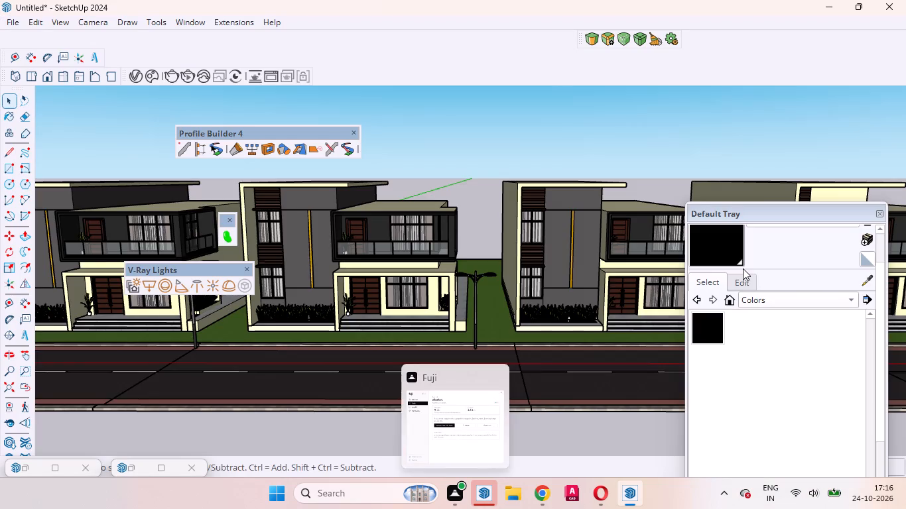
Open 3D Warehouse and search its models for "cars" in place of the previous search term.
{"action": "left_click", "coordinate": [186, 17]}
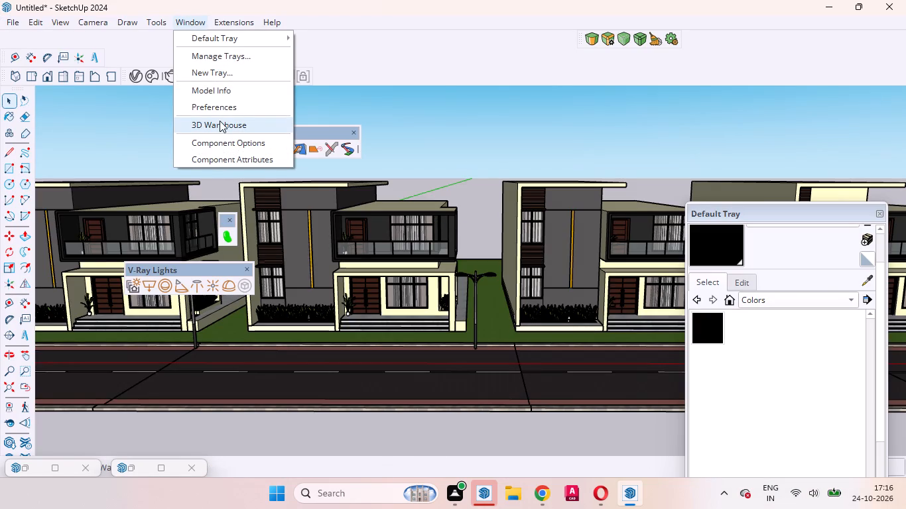
{"action": "left_click", "coordinate": [220, 121]}
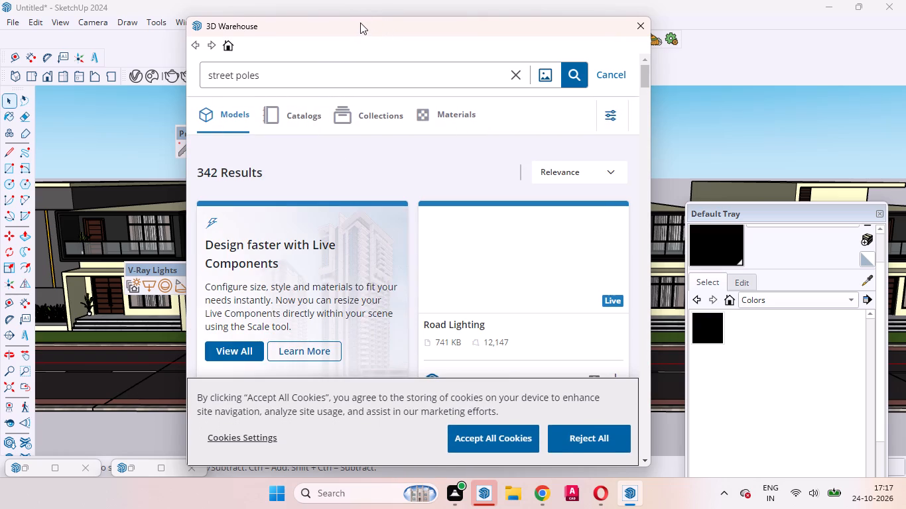
{"action": "left_click", "coordinate": [322, 72]}
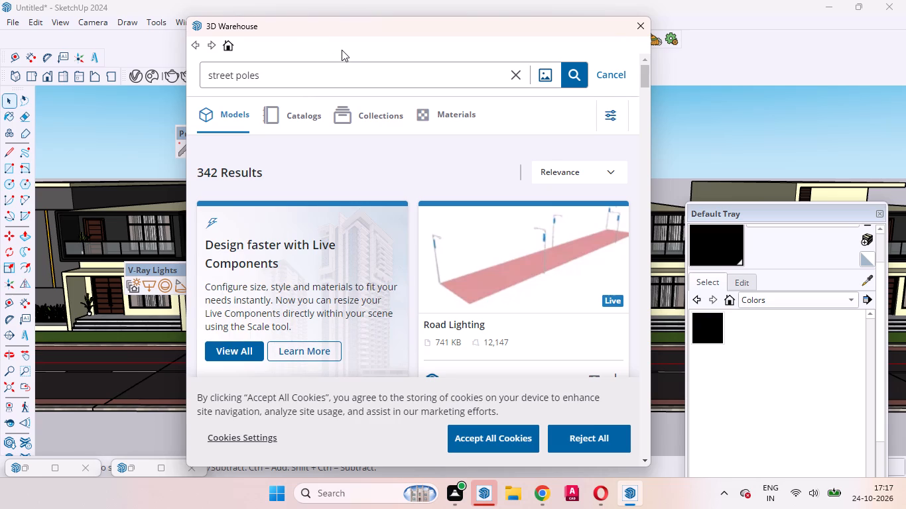
{"action": "key", "text": "BackSpace"}
{"action": "key", "text": "BackSpace"}
{"action": "key", "text": "BackSpace"}
{"action": "key", "text": "BackSpace"}
{"action": "key", "text": "BackSpace"}
{"action": "key", "text": "BackSpace"}
{"action": "key", "text": "BackSpace"}
{"action": "key", "text": "BackSpace"}
{"action": "key", "text": "BackSpace"}
{"action": "key", "text": "BackSpace"}
{"action": "key", "text": "BackSpace"}
{"action": "key", "text": "BackSpace"}
{"action": "key", "text": "BackSpace"}
{"action": "key", "text": "BackSpace"}
{"action": "key", "text": "BackSpace"}
{"action": "key", "text": "BackSpace"}
{"action": "key", "text": "BackSpace"}
{"action": "key", "text": "BackSpace"}
{"action": "key", "text": "BackSpace"}
{"action": "key", "text": "BackSpace"}
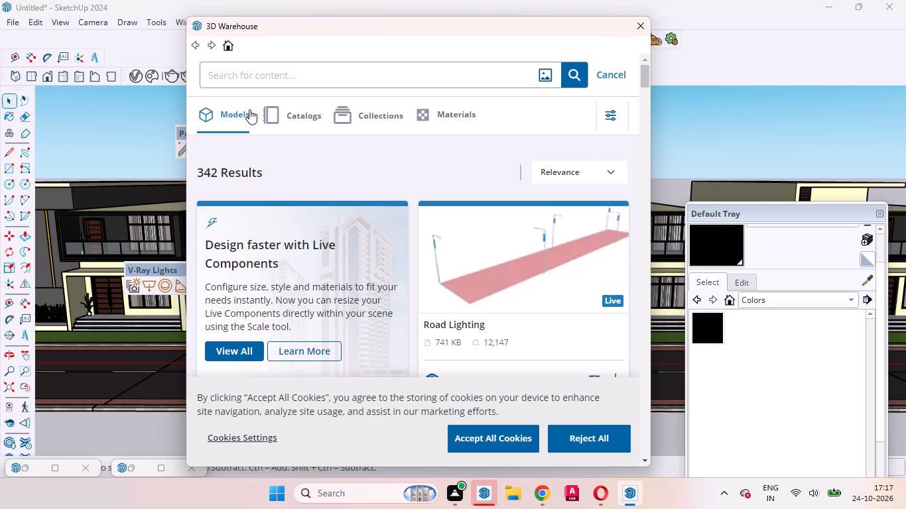
{"action": "type", "text": "cars"}
{"action": "key", "text": "Return"}
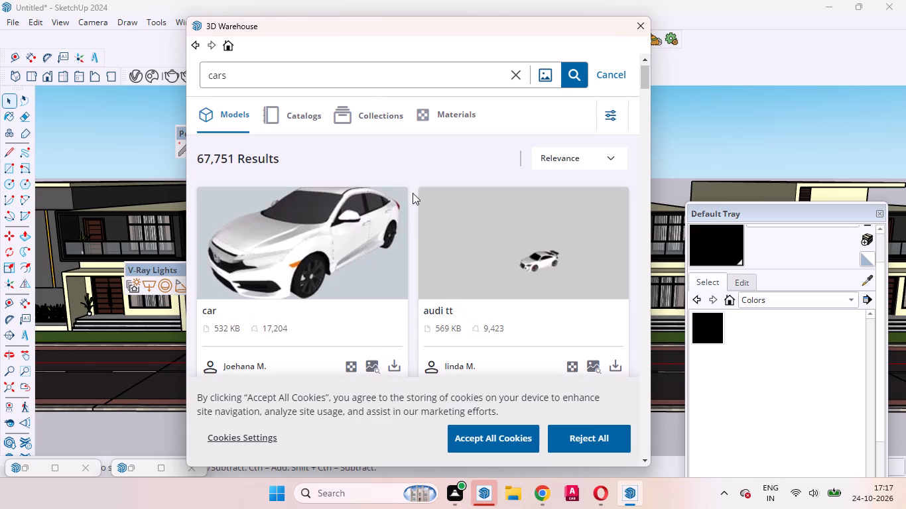
Browse the 3D Warehouse results for "cars" to compare the available car models.
{"action": "scroll", "coordinate": [405, 258], "scroll_direction": "down", "scroll_amount": 4}
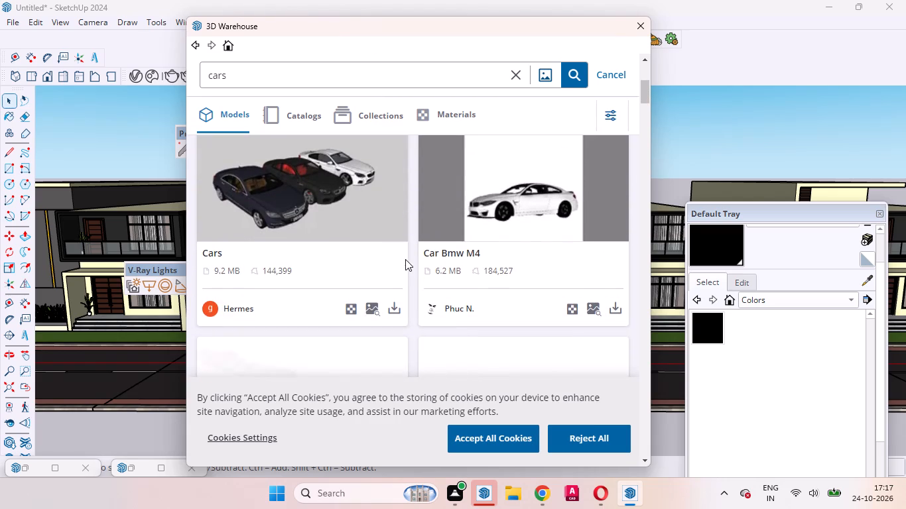
{"action": "scroll", "coordinate": [405, 259], "scroll_direction": "up", "scroll_amount": 1}
{"action": "scroll", "coordinate": [405, 259], "scroll_direction": "down", "scroll_amount": 2}
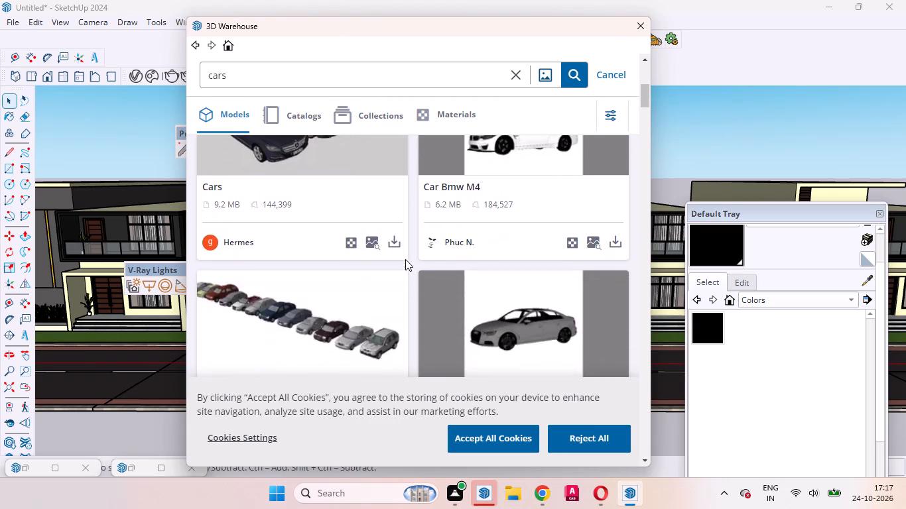
{"action": "scroll", "coordinate": [405, 260], "scroll_direction": "up", "scroll_amount": 1}
{"action": "scroll", "coordinate": [405, 260], "scroll_direction": "down", "scroll_amount": 1}
{"action": "scroll", "coordinate": [405, 260], "scroll_direction": "up", "scroll_amount": 1}
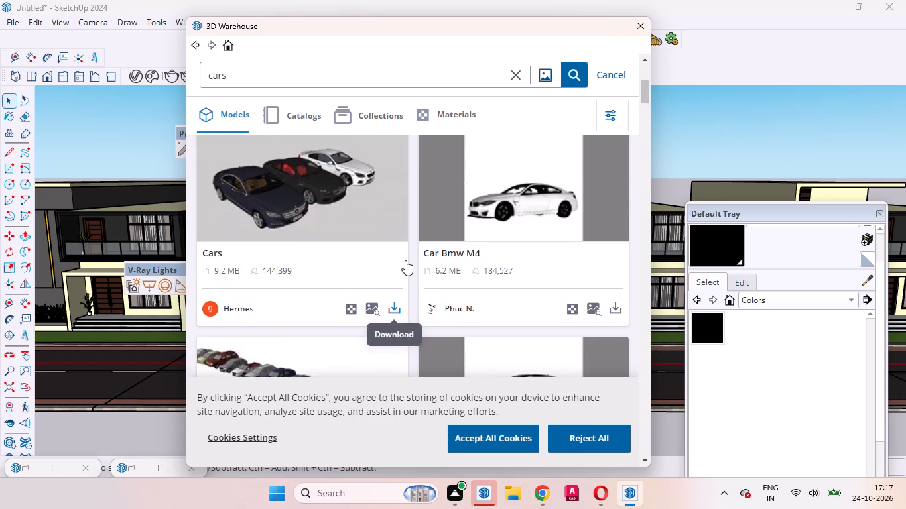
{"action": "scroll", "coordinate": [405, 260], "scroll_direction": "down", "scroll_amount": 1}
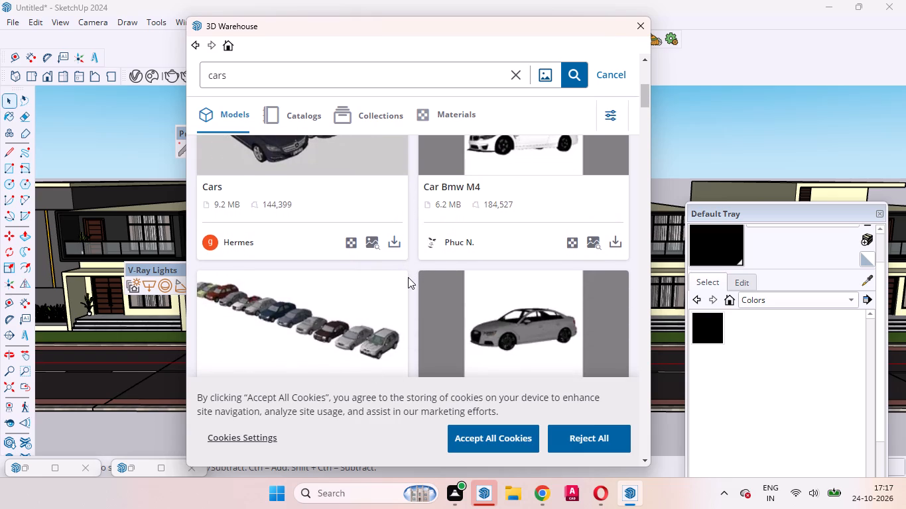
{"action": "scroll", "coordinate": [409, 278], "scroll_direction": "down", "scroll_amount": 2}
{"action": "scroll", "coordinate": [411, 280], "scroll_direction": "up", "scroll_amount": 2}
{"action": "scroll", "coordinate": [411, 280], "scroll_direction": "down", "scroll_amount": 3}
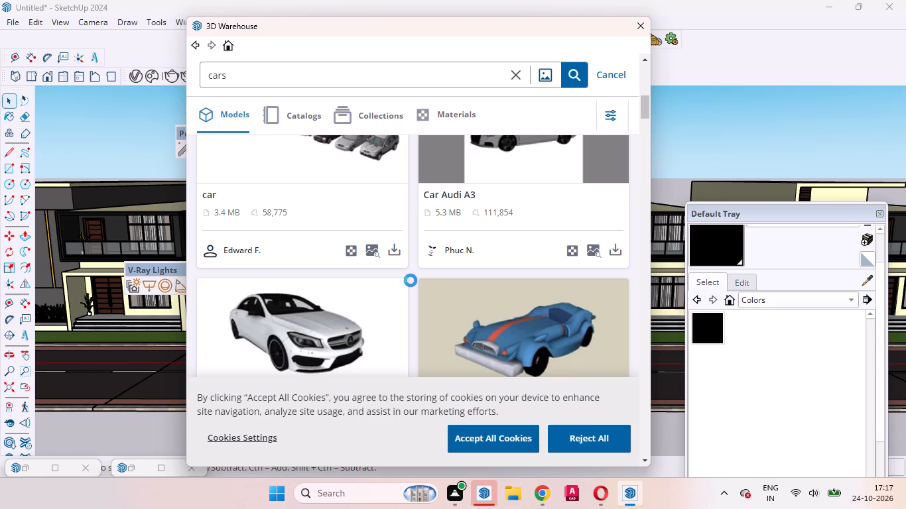
{"action": "scroll", "coordinate": [411, 280], "scroll_direction": "down", "scroll_amount": 4}
{"action": "scroll", "coordinate": [509, 258], "scroll_direction": "down", "scroll_amount": 4}
{"action": "scroll", "coordinate": [426, 185], "scroll_direction": "down", "scroll_amount": 7}
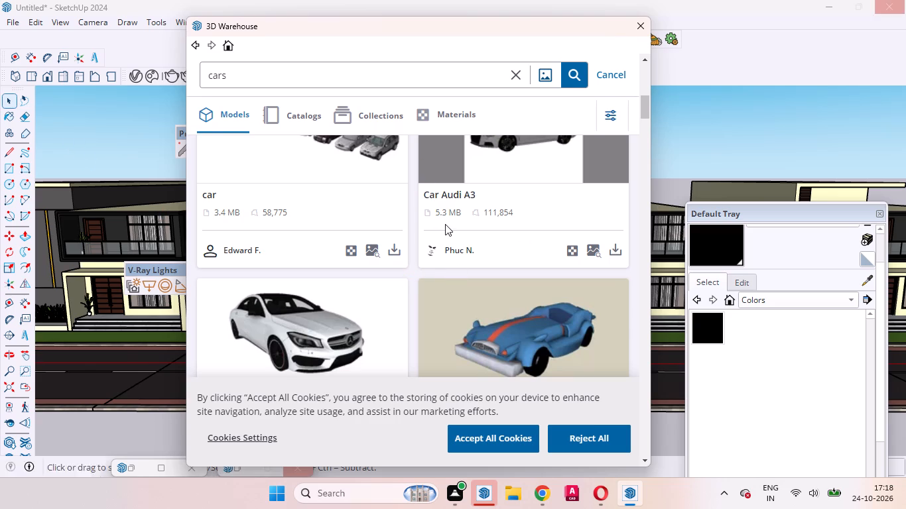
{"action": "scroll", "coordinate": [445, 243], "scroll_direction": "down", "scroll_amount": 2}
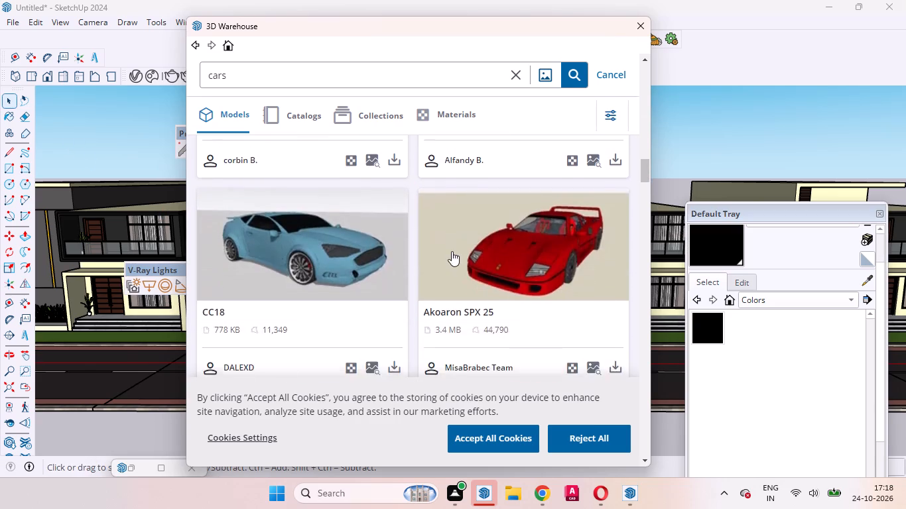
{"action": "scroll", "coordinate": [453, 253], "scroll_direction": "down", "scroll_amount": 3}
{"action": "scroll", "coordinate": [463, 264], "scroll_direction": "up", "scroll_amount": 3}
{"action": "scroll", "coordinate": [464, 258], "scroll_direction": "down", "scroll_amount": 1}
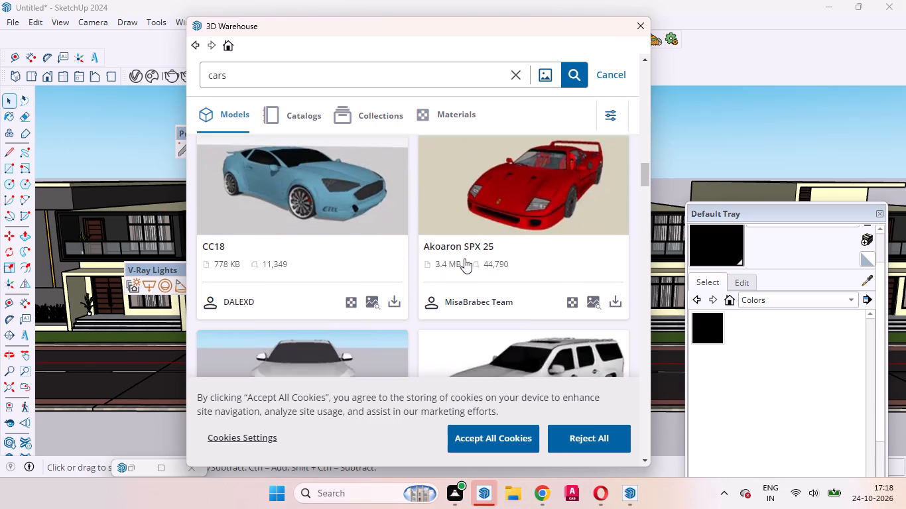
{"action": "scroll", "coordinate": [464, 258], "scroll_direction": "down", "scroll_amount": 5}
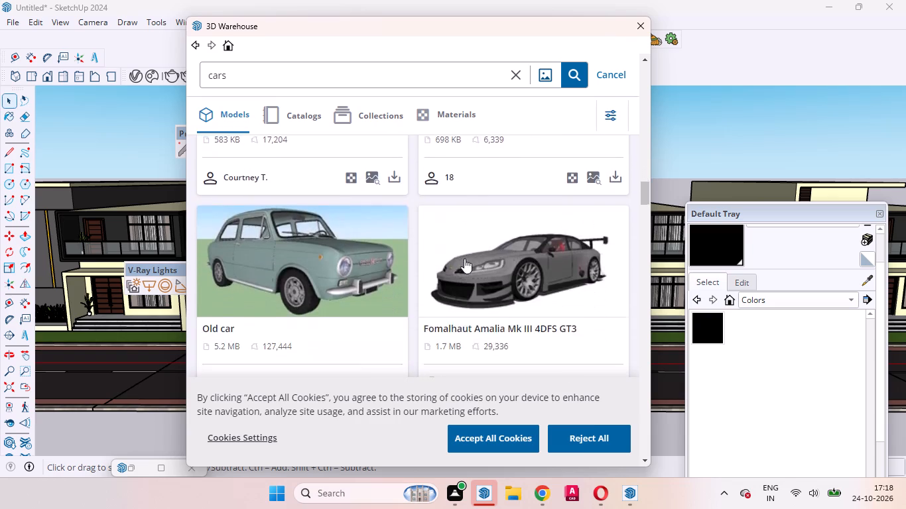
{"action": "scroll", "coordinate": [464, 258], "scroll_direction": "down", "scroll_amount": 4}
{"action": "scroll", "coordinate": [464, 258], "scroll_direction": "up", "scroll_amount": 5}
{"action": "scroll", "coordinate": [464, 258], "scroll_direction": "down", "scroll_amount": 2}
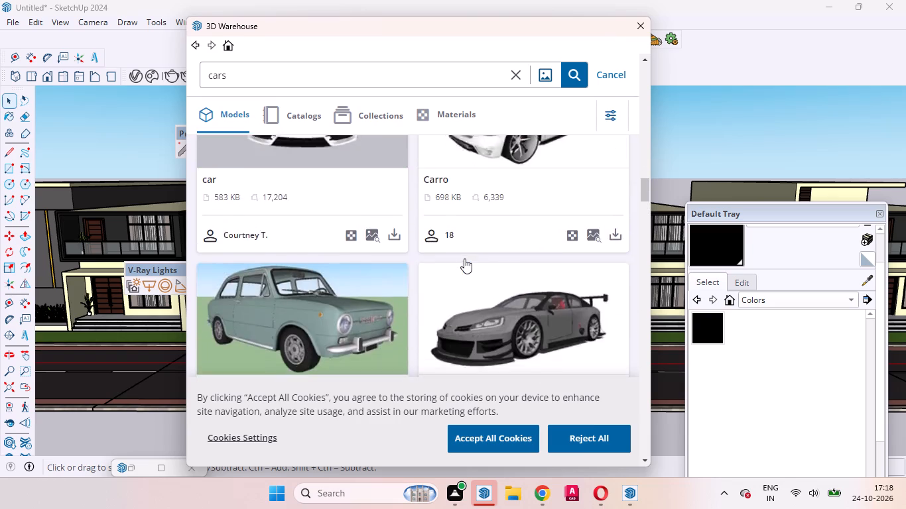
{"action": "scroll", "coordinate": [464, 258], "scroll_direction": "down", "scroll_amount": 8}
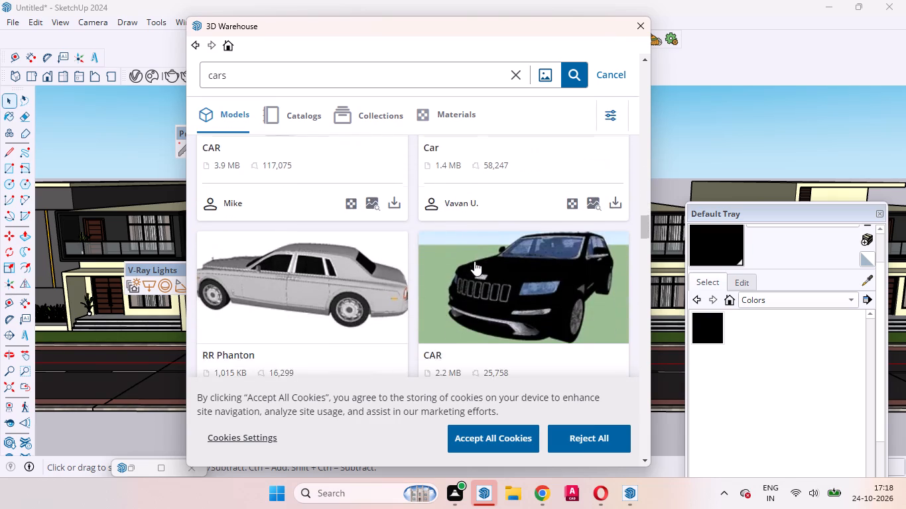
{"action": "scroll", "coordinate": [474, 261], "scroll_direction": "down", "scroll_amount": 8}
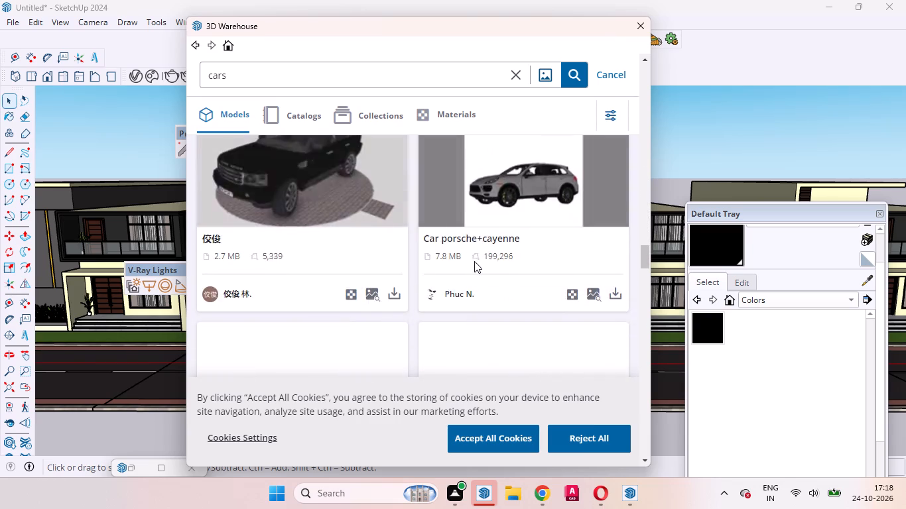
{"action": "scroll", "coordinate": [474, 261], "scroll_direction": "down", "scroll_amount": 9}
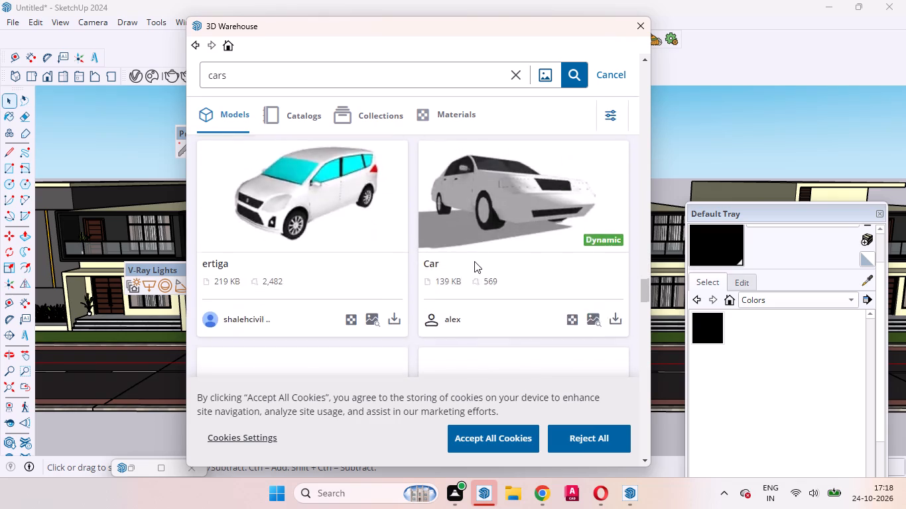
{"action": "scroll", "coordinate": [474, 261], "scroll_direction": "down", "scroll_amount": 10}
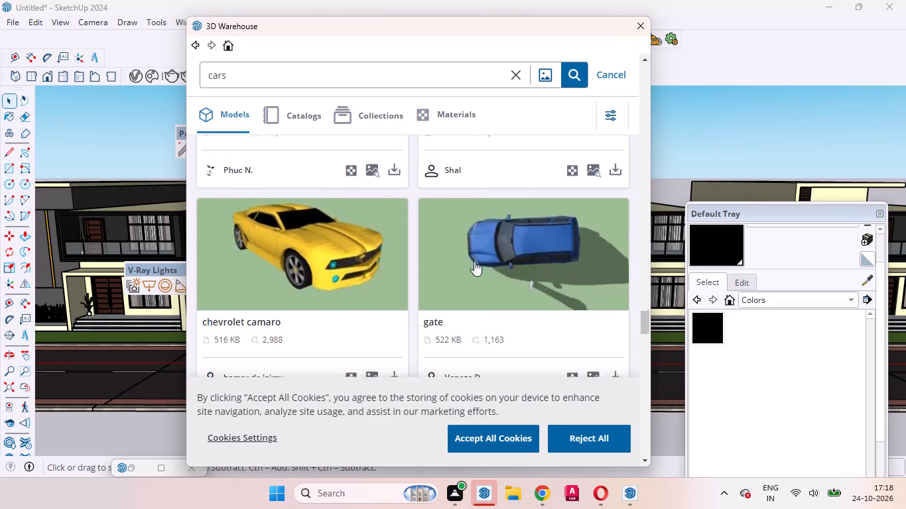
{"action": "scroll", "coordinate": [474, 261], "scroll_direction": "down", "scroll_amount": 1}
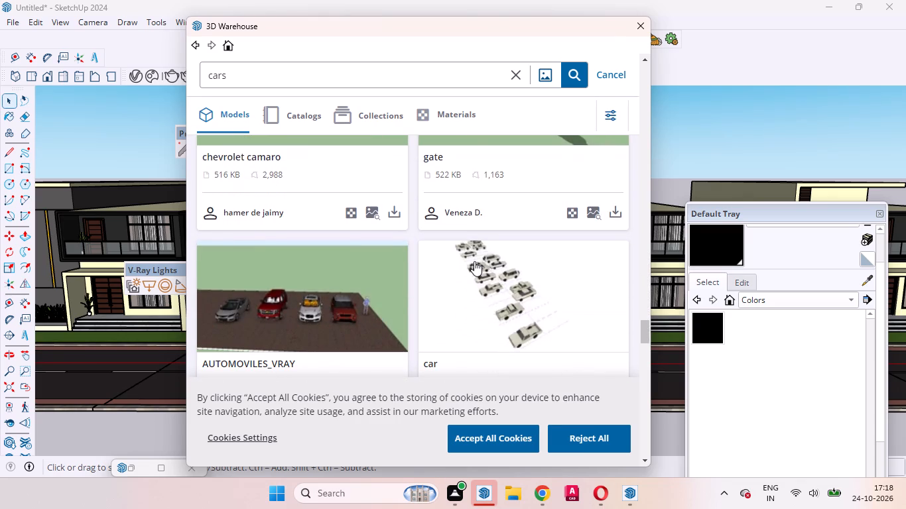
{"action": "scroll", "coordinate": [474, 261], "scroll_direction": "down", "scroll_amount": 3}
{"action": "scroll", "coordinate": [474, 261], "scroll_direction": "up", "scroll_amount": 2}
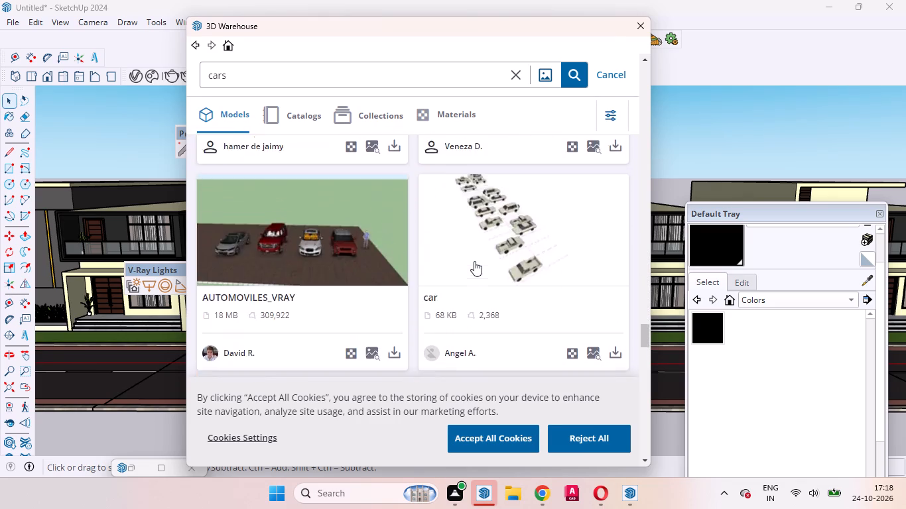
{"action": "scroll", "coordinate": [474, 261], "scroll_direction": "down", "scroll_amount": 14}
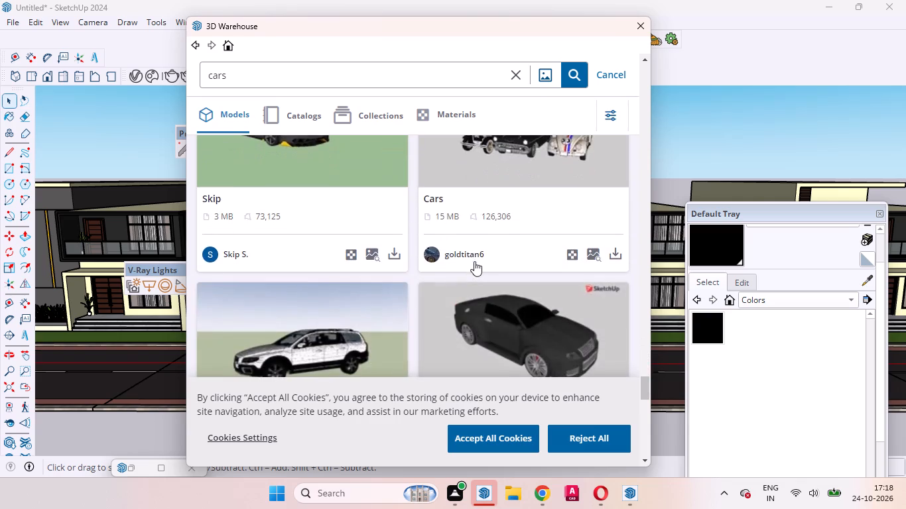
{"action": "scroll", "coordinate": [474, 261], "scroll_direction": "up", "scroll_amount": 15}
{"action": "scroll", "coordinate": [454, 266], "scroll_direction": "down", "scroll_amount": 3}
{"action": "scroll", "coordinate": [454, 266], "scroll_direction": "up", "scroll_amount": 2}
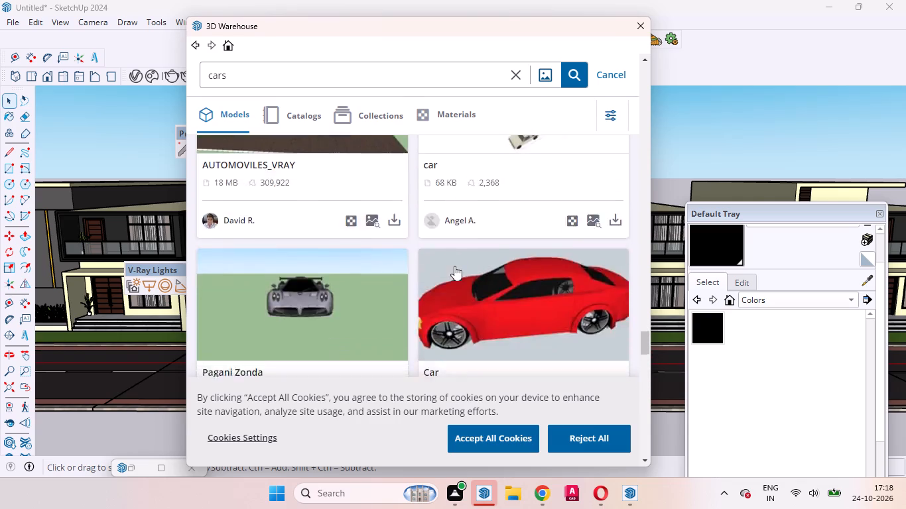
{"action": "scroll", "coordinate": [454, 266], "scroll_direction": "up", "scroll_amount": 20}
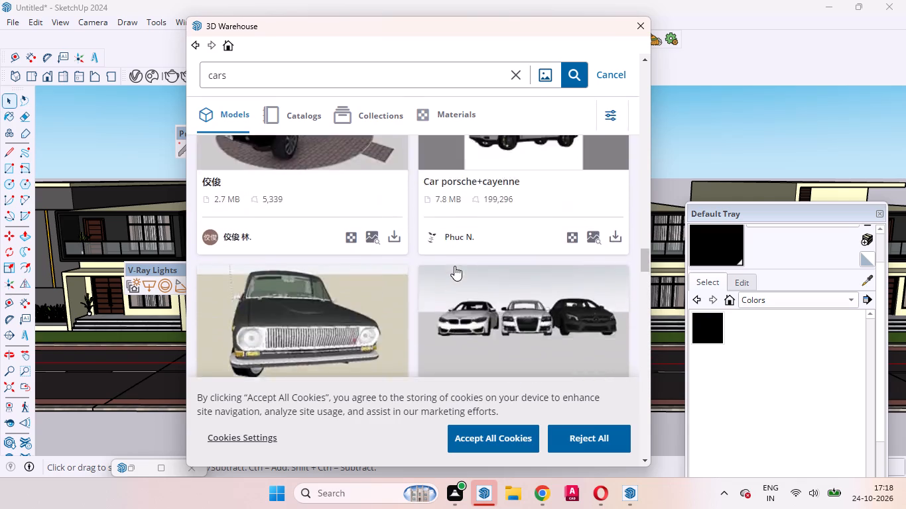
{"action": "scroll", "coordinate": [454, 266], "scroll_direction": "up", "scroll_amount": 18}
{"action": "scroll", "coordinate": [454, 266], "scroll_direction": "down", "scroll_amount": 1}
{"action": "scroll", "coordinate": [454, 266], "scroll_direction": "up", "scroll_amount": 3}
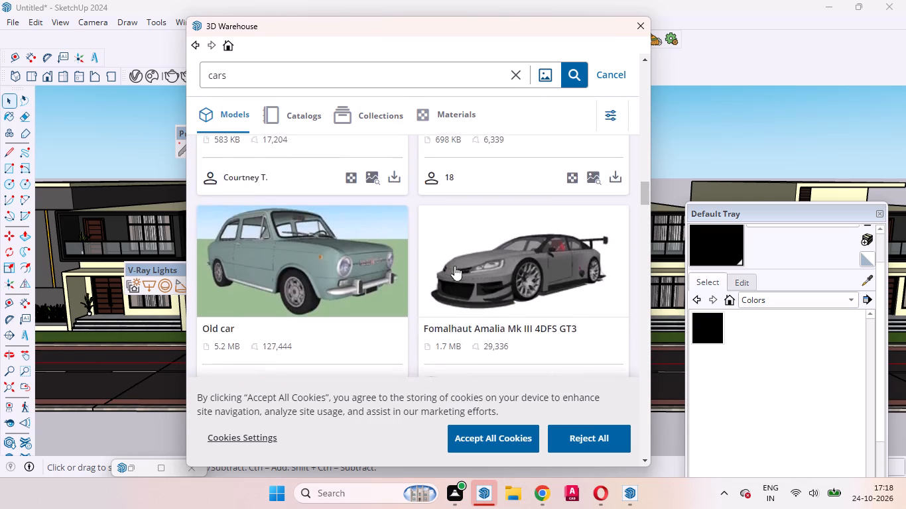
{"action": "scroll", "coordinate": [454, 266], "scroll_direction": "up", "scroll_amount": 11}
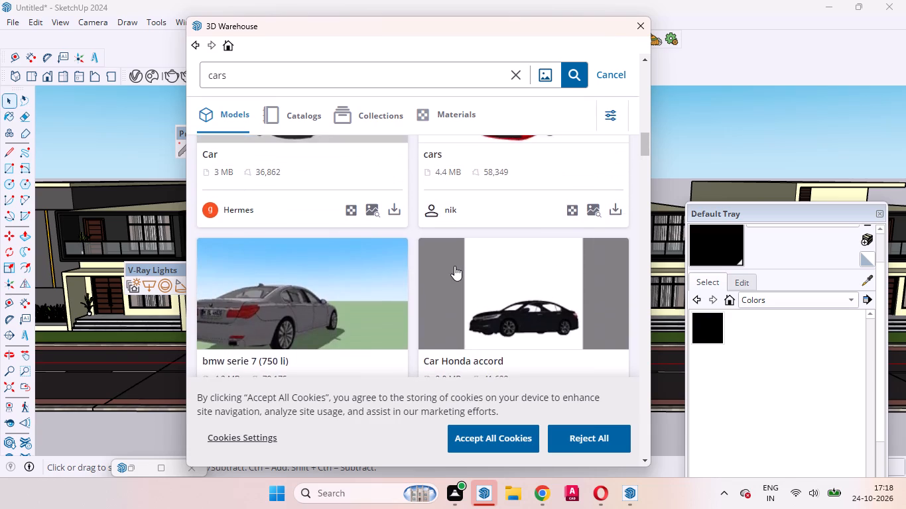
{"action": "scroll", "coordinate": [454, 266], "scroll_direction": "up", "scroll_amount": 14}
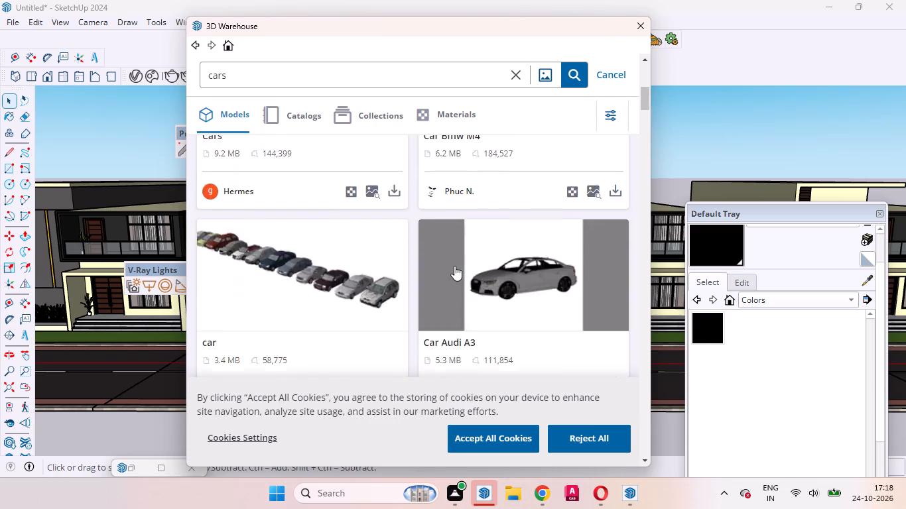
{"action": "scroll", "coordinate": [454, 266], "scroll_direction": "up", "scroll_amount": 7}
{"action": "scroll", "coordinate": [454, 266], "scroll_direction": "down", "scroll_amount": 7}
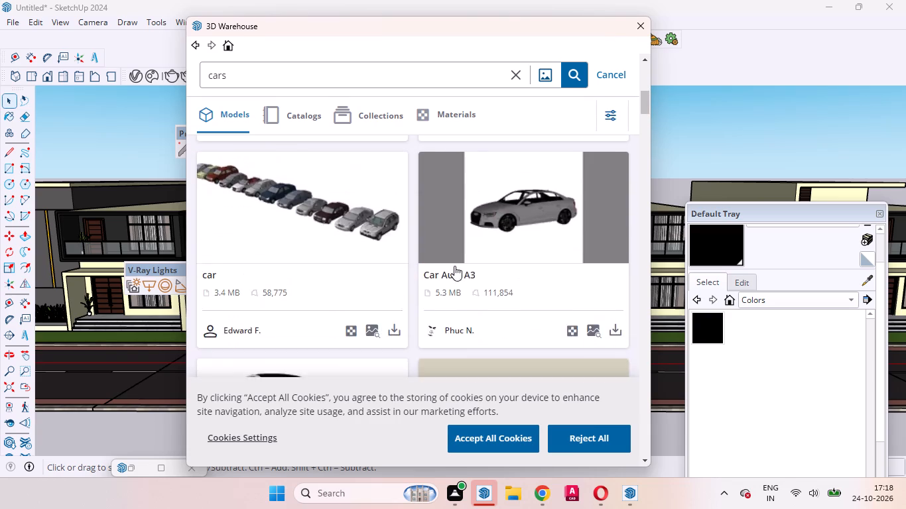
{"action": "scroll", "coordinate": [454, 266], "scroll_direction": "up", "scroll_amount": 4}
{"action": "scroll", "coordinate": [448, 271], "scroll_direction": "down", "scroll_amount": 1}
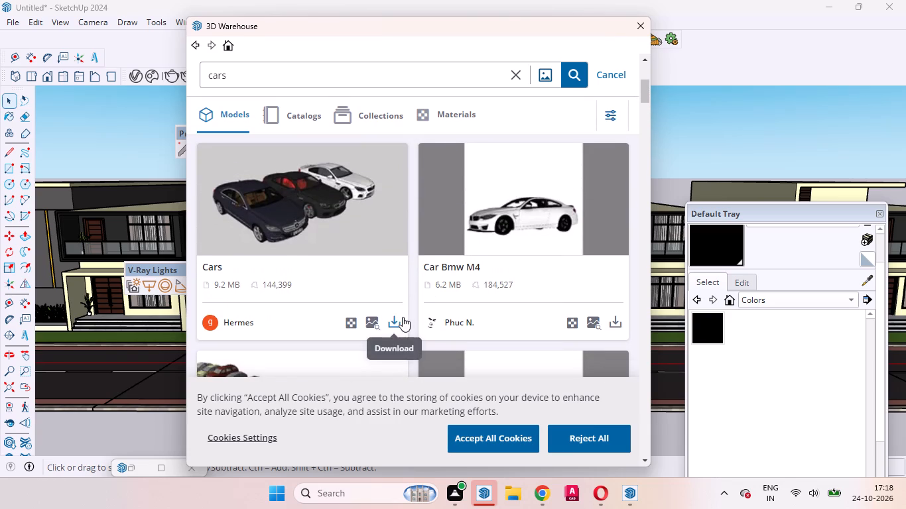
Download the three-car "Cars" model directly into the scene and place it on the road in front of the houses.
{"action": "left_click", "coordinate": [391, 316]}
{"action": "left_click", "coordinate": [387, 257]}
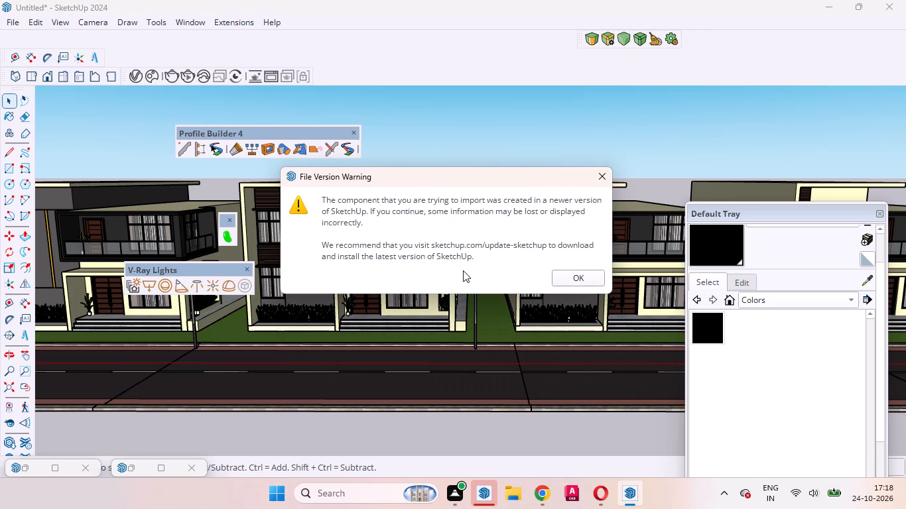
{"action": "left_click", "coordinate": [584, 278]}
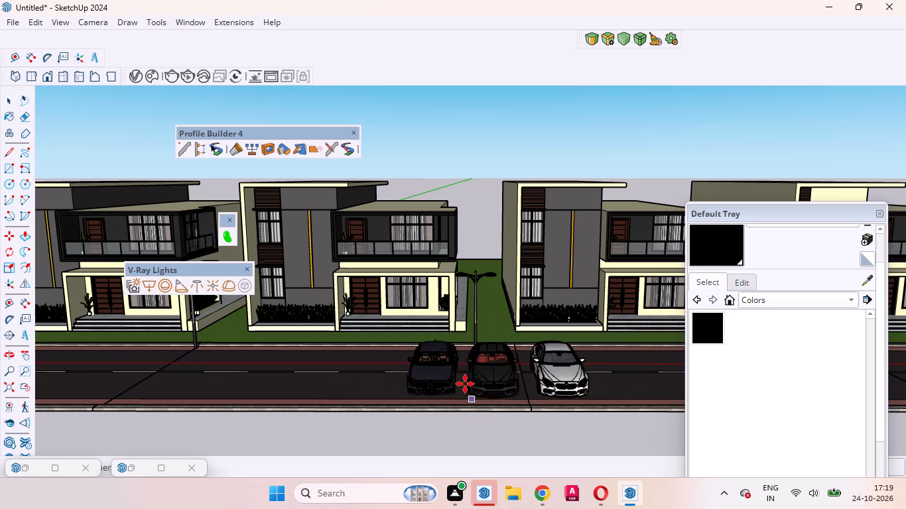
{"action": "left_click", "coordinate": [464, 384]}
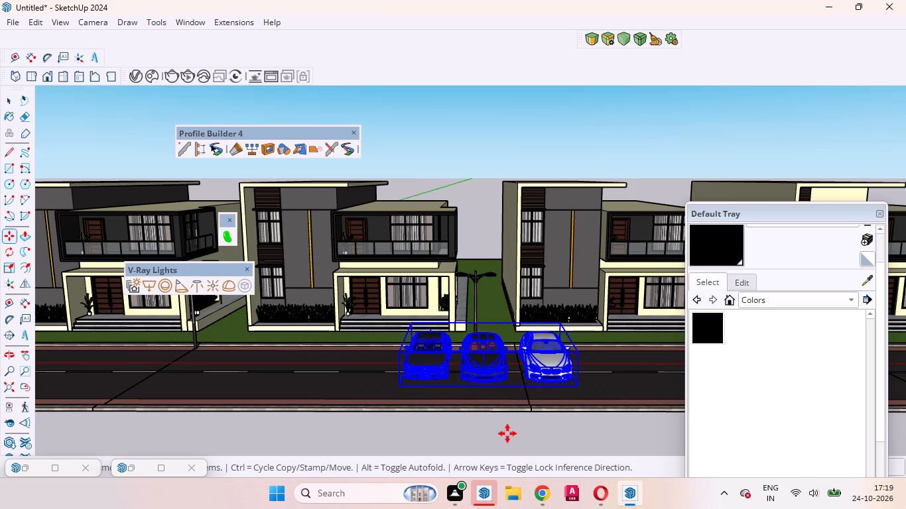
{"action": "key", "text": "space"}
{"action": "left_click", "coordinate": [520, 451]}
Inside the cars component, move the middle black car with red seats along the road to its end, beside the last street pole.
{"action": "scroll", "coordinate": [468, 357], "scroll_direction": "up", "scroll_amount": 10}
{"action": "middle_click_drag", "start_coordinate": [473, 385], "coordinate": [505, 402]}
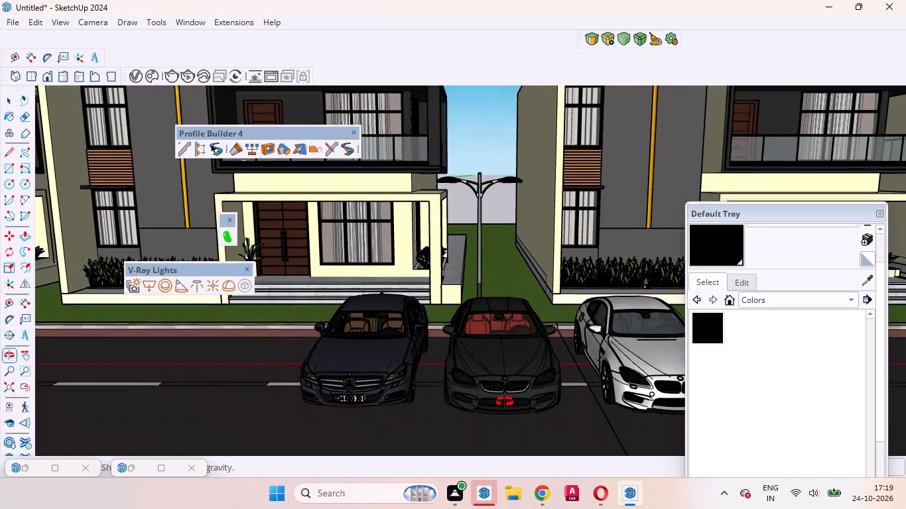
{"action": "middle_click_drag", "start_coordinate": [505, 402], "coordinate": [533, 455]}
{"action": "scroll", "coordinate": [497, 435], "scroll_direction": "up", "scroll_amount": 1}
{"action": "scroll", "coordinate": [456, 396], "scroll_direction": "down", "scroll_amount": 6}
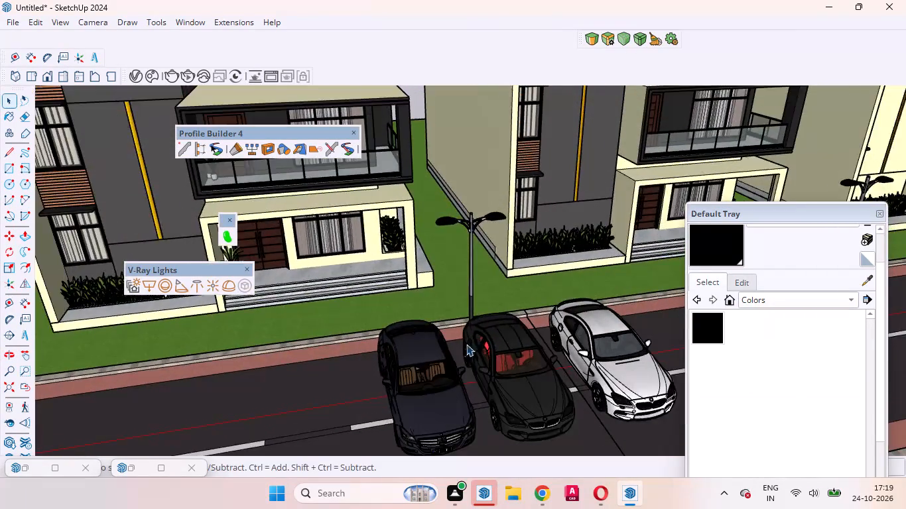
{"action": "scroll", "coordinate": [466, 344], "scroll_direction": "down", "scroll_amount": 2}
{"action": "left_click", "coordinate": [501, 361]}
{"action": "left_click", "coordinate": [501, 361]}
{"action": "double_click", "coordinate": [501, 362]}
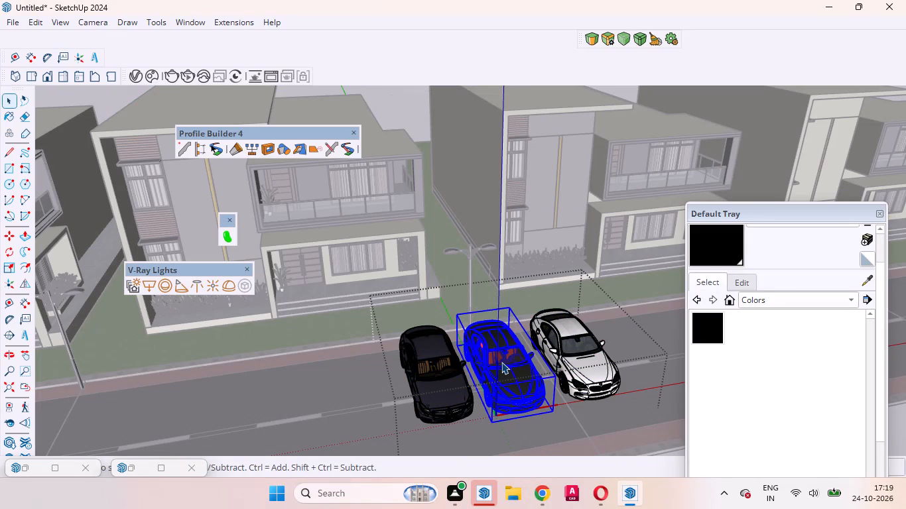
{"action": "scroll", "coordinate": [490, 339], "scroll_direction": "down", "scroll_amount": 8}
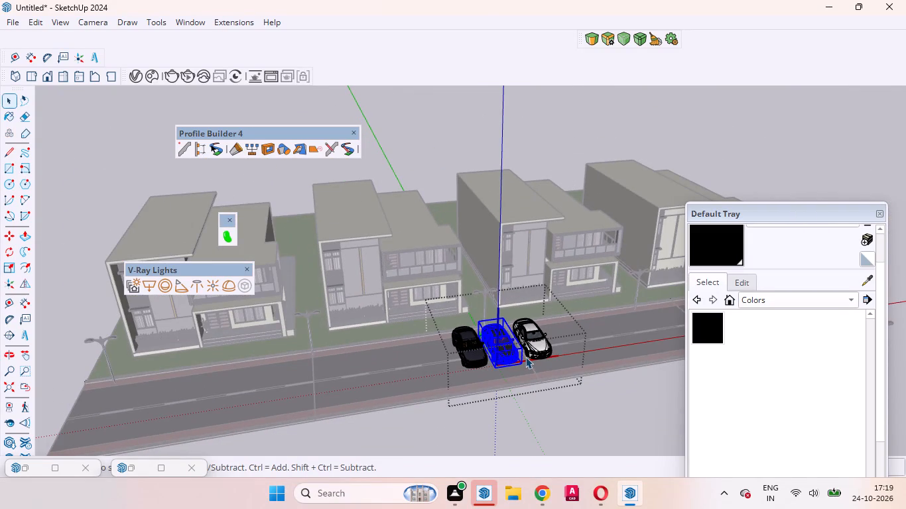
{"action": "key", "text": "m"}
{"action": "left_click", "coordinate": [521, 370]}
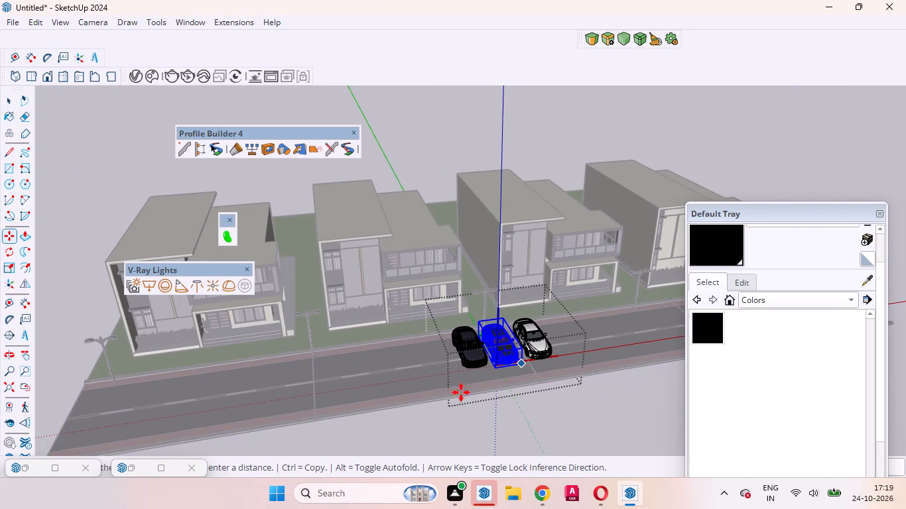
{"action": "left_click", "coordinate": [150, 413]}
{"action": "key", "text": "space"}
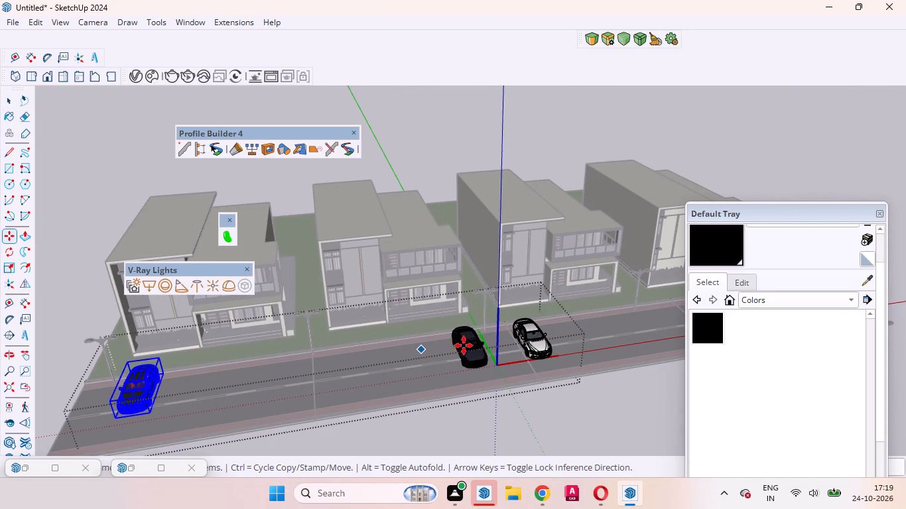
Rotate the black car with red seats by 90 degrees on the ground plane, in line with the road.
{"action": "scroll", "coordinate": [493, 315], "scroll_direction": "down", "scroll_amount": 8}
{"action": "scroll", "coordinate": [296, 357], "scroll_direction": "up", "scroll_amount": 8}
{"action": "middle_click_drag", "start_coordinate": [334, 359], "coordinate": [334, 360]}
{"action": "scroll", "coordinate": [334, 360], "scroll_direction": "up", "scroll_amount": 1}
{"action": "middle_click_drag", "start_coordinate": [334, 360], "coordinate": [301, 353]}
{"action": "key", "text": "q"}
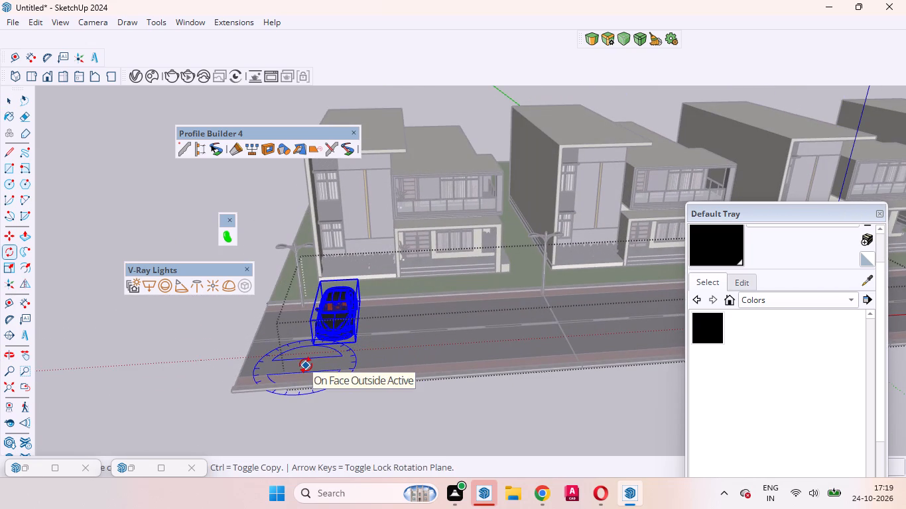
{"action": "left_click", "coordinate": [306, 365]}
{"action": "left_click", "coordinate": [374, 363]}
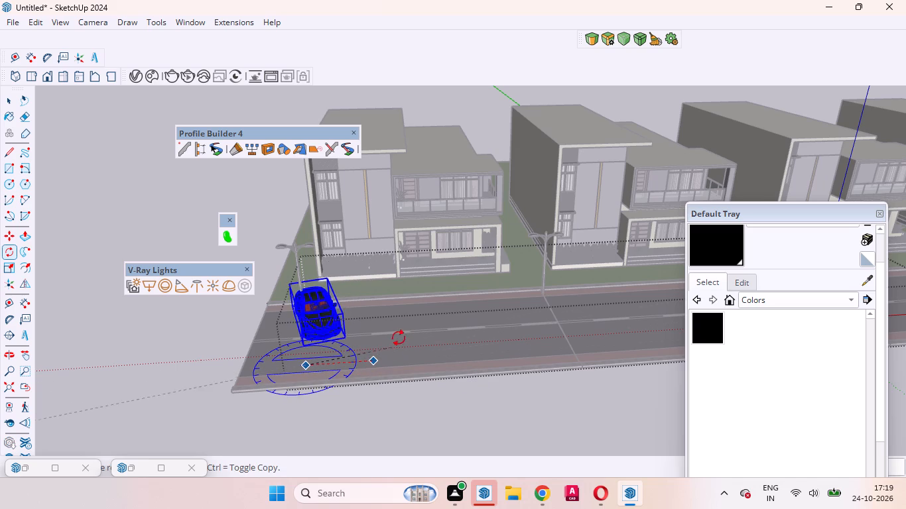
{"action": "type", "text": "90"}
{"action": "key", "text": "Return"}
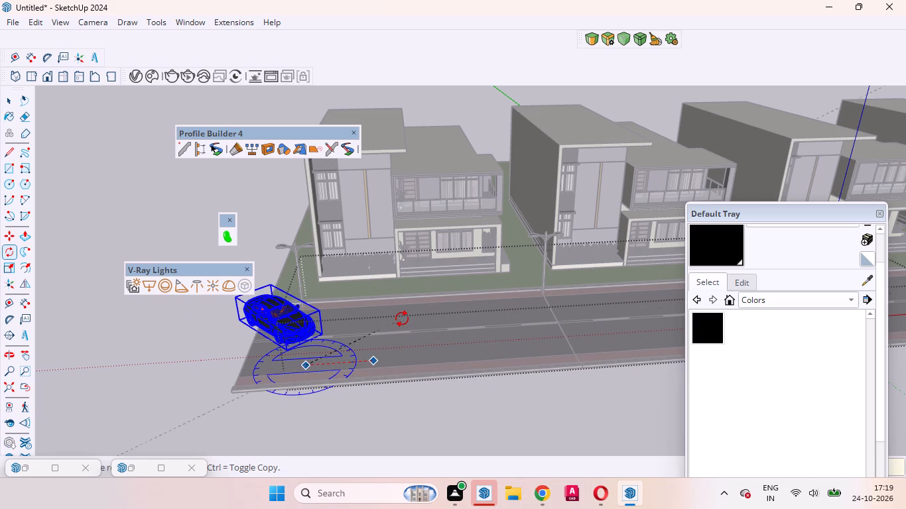
Move the rotated car back onto the road lane nearest the houses, beside the end street pole, and exit the component.
{"action": "key", "text": "m"}
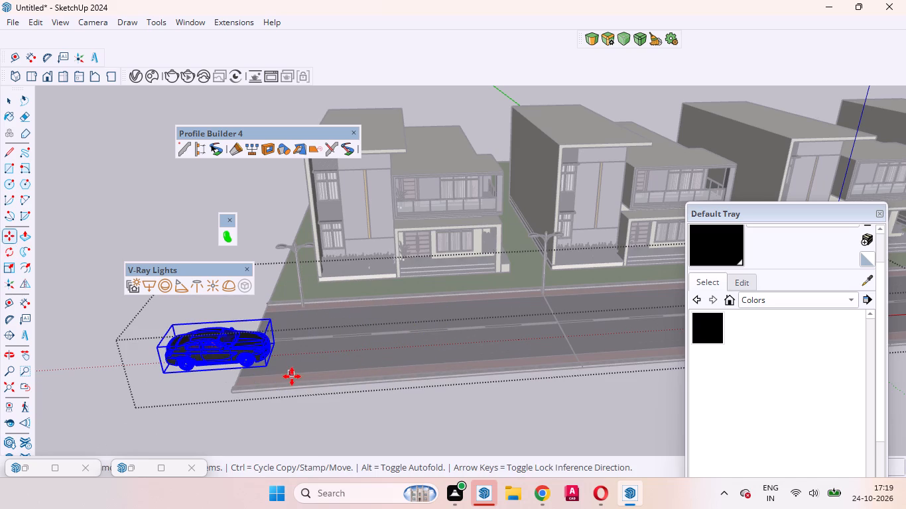
{"action": "left_click", "coordinate": [285, 374]}
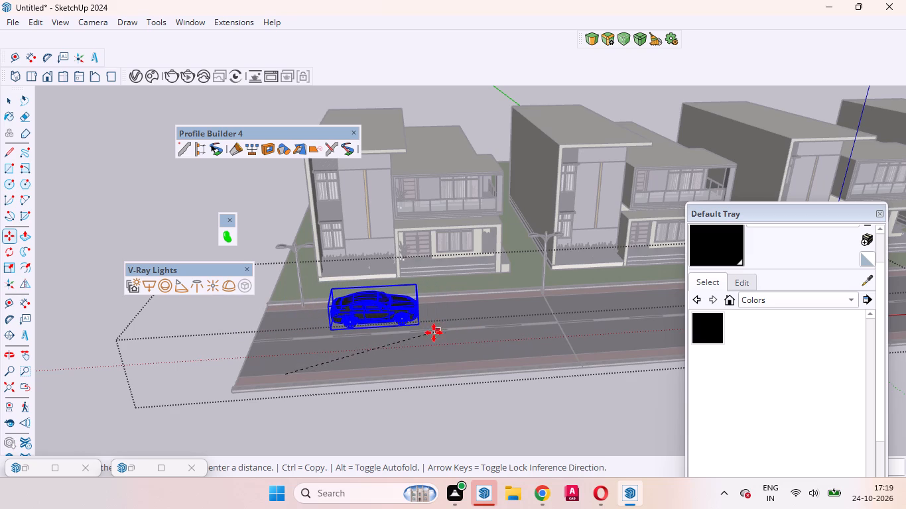
{"action": "left_click", "coordinate": [431, 333]}
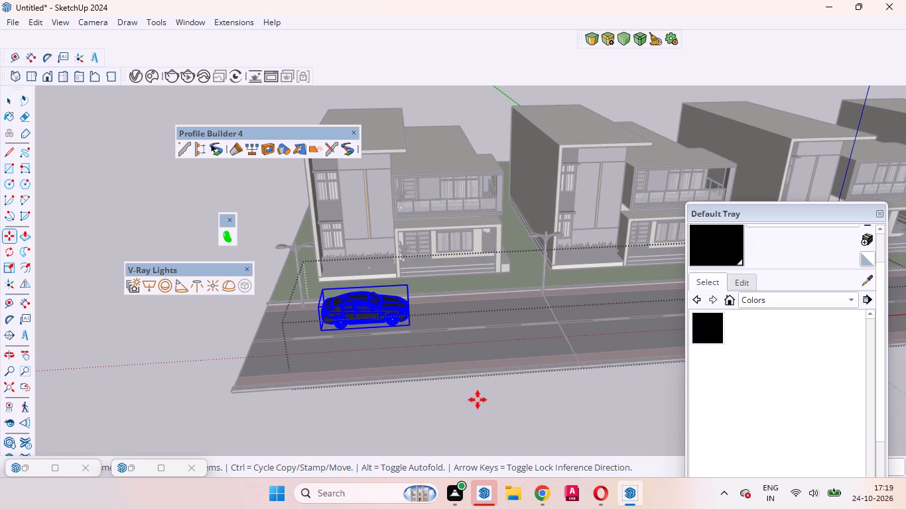
{"action": "key", "text": "space"}
{"action": "left_click", "coordinate": [473, 400]}
Examine the black car's position and orientation on the road from several angles.
{"action": "scroll", "coordinate": [305, 395], "scroll_direction": "down", "scroll_amount": 5}
{"action": "scroll", "coordinate": [359, 347], "scroll_direction": "up", "scroll_amount": 4}
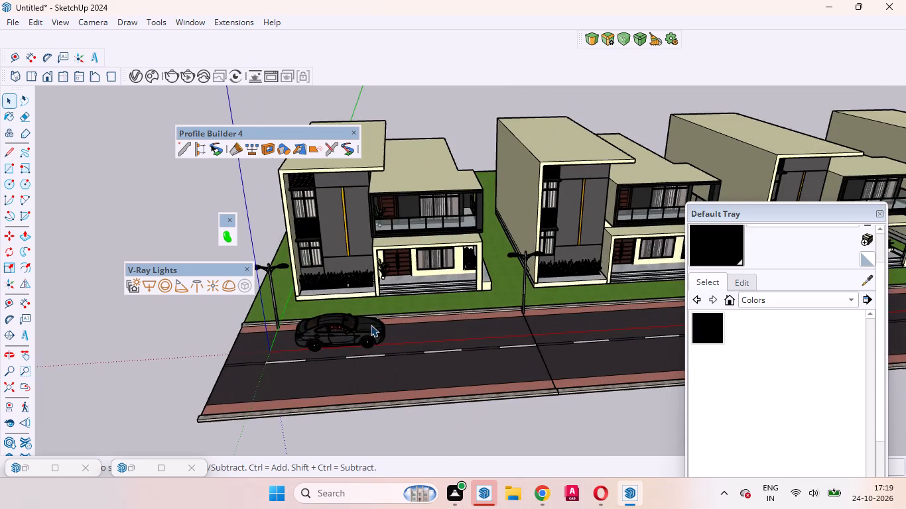
{"action": "middle_click_drag", "start_coordinate": [369, 333], "coordinate": [273, 406]}
{"action": "scroll", "coordinate": [325, 334], "scroll_direction": "up", "scroll_amount": 10}
{"action": "middle_click_drag", "start_coordinate": [334, 341], "coordinate": [326, 376]}
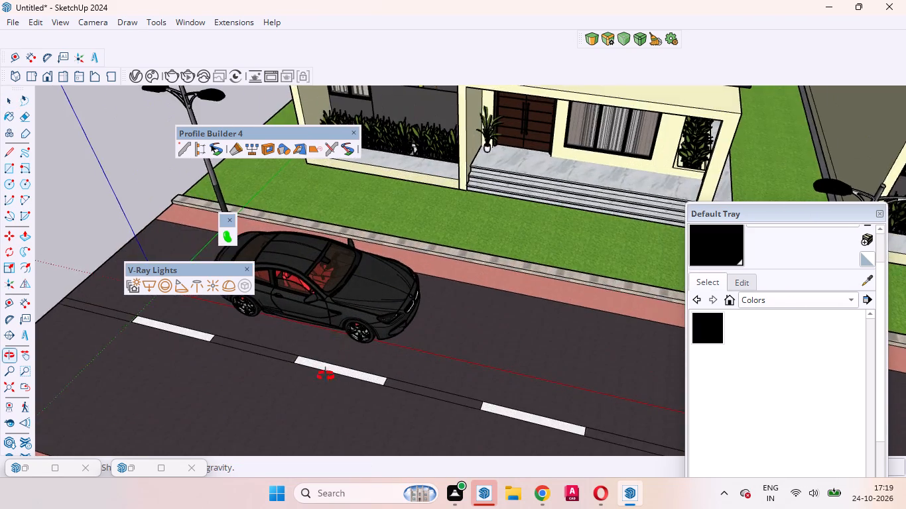
{"action": "middle_click_drag", "start_coordinate": [326, 376], "coordinate": [405, 229]}
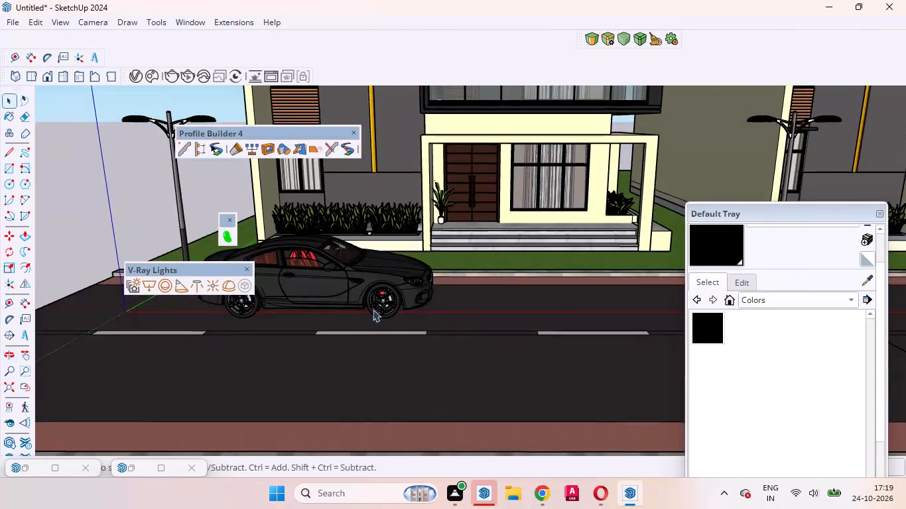
{"action": "scroll", "coordinate": [369, 327], "scroll_direction": "down", "scroll_amount": 5}
{"action": "scroll", "coordinate": [344, 301], "scroll_direction": "up", "scroll_amount": 5}
{"action": "scroll", "coordinate": [306, 329], "scroll_direction": "down", "scroll_amount": 13}
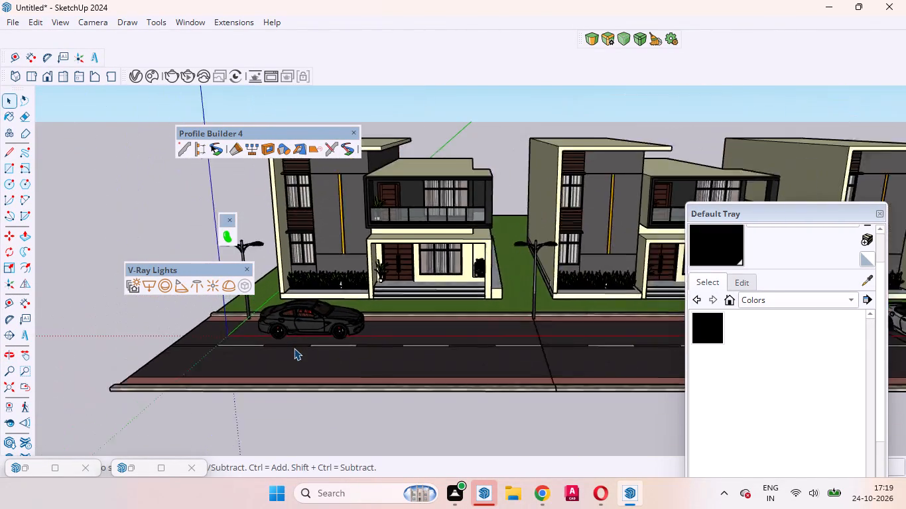
{"action": "scroll", "coordinate": [294, 348], "scroll_direction": "down", "scroll_amount": 6}
{"action": "scroll", "coordinate": [526, 316], "scroll_direction": "up", "scroll_amount": 17}
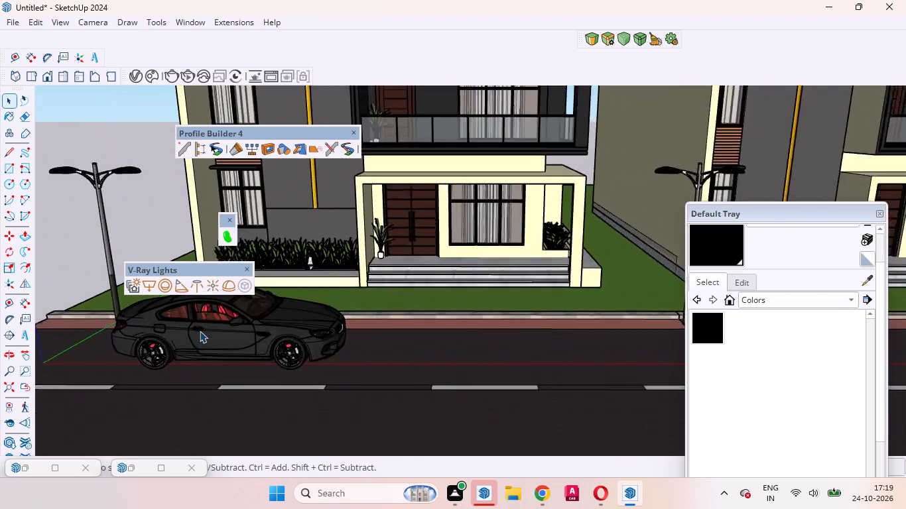
Choose pure red from the Colors material collection and paint the nested hood of the black car with it.
{"action": "scroll", "coordinate": [200, 331], "scroll_direction": "up", "scroll_amount": 7}
{"action": "middle_click_drag", "start_coordinate": [227, 337], "coordinate": [269, 371]}
{"action": "scroll", "coordinate": [272, 367], "scroll_direction": "up", "scroll_amount": 1}
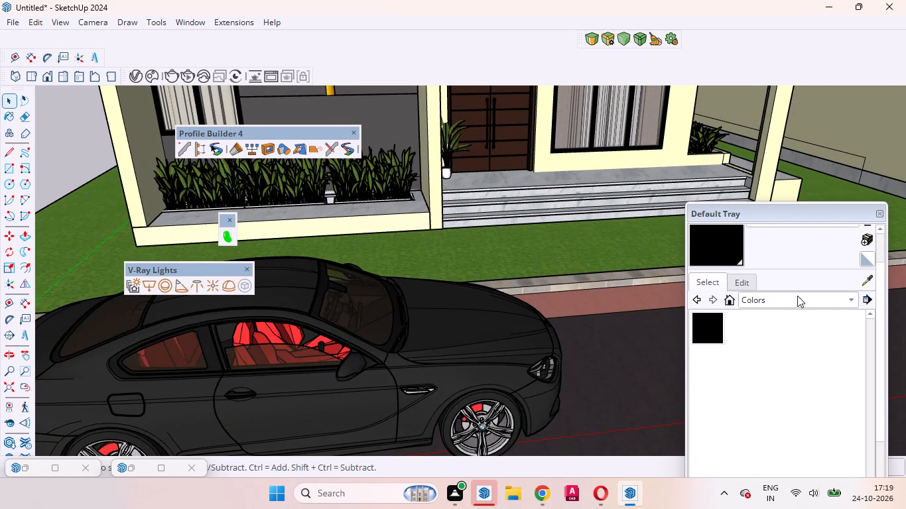
{"action": "left_click", "coordinate": [851, 299]}
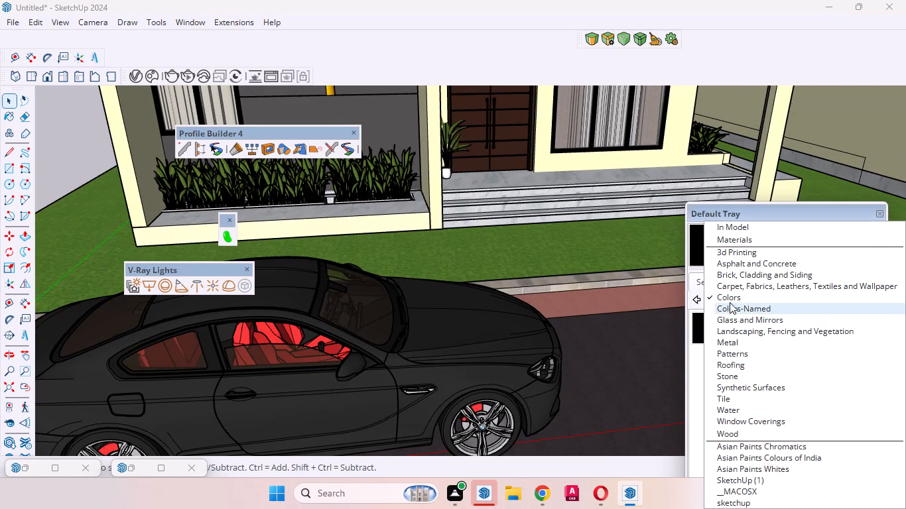
{"action": "left_click", "coordinate": [728, 296]}
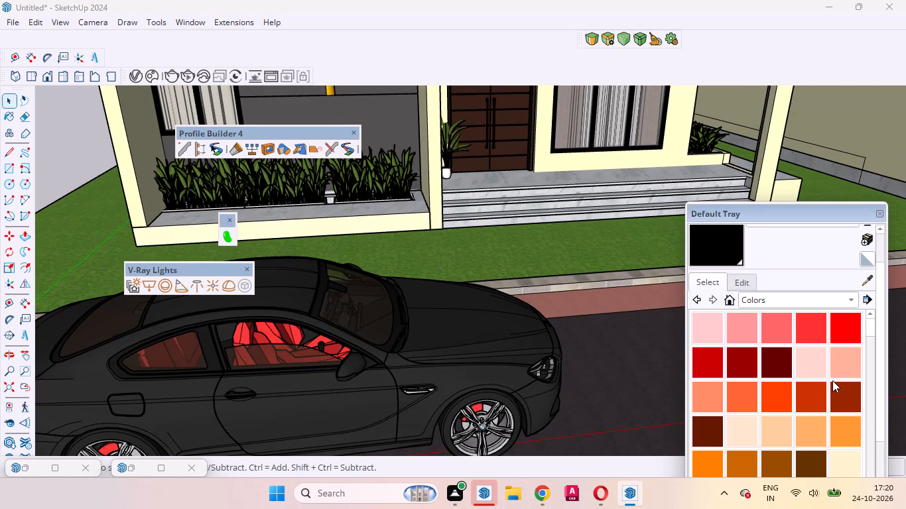
{"action": "left_click", "coordinate": [860, 327]}
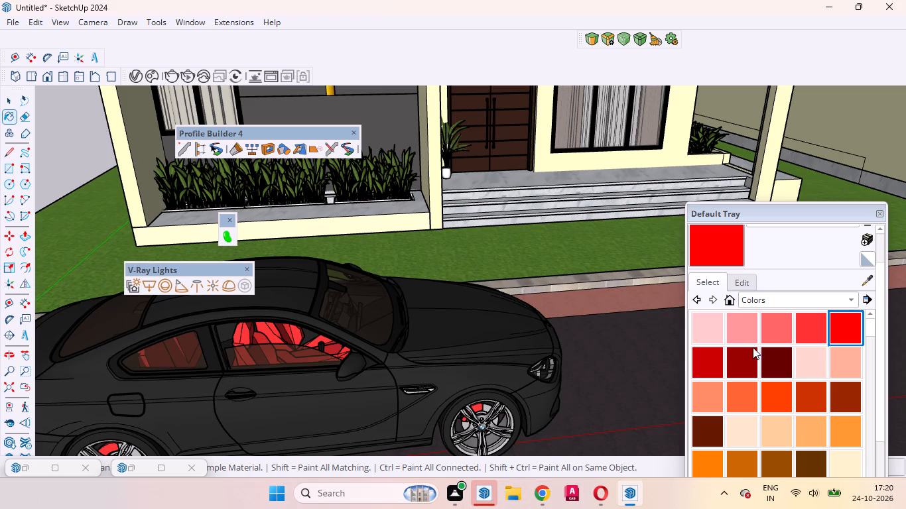
{"action": "left_click", "coordinate": [468, 347]}
{"action": "key", "text": "space"}
{"action": "triple_click", "coordinate": [456, 339]}
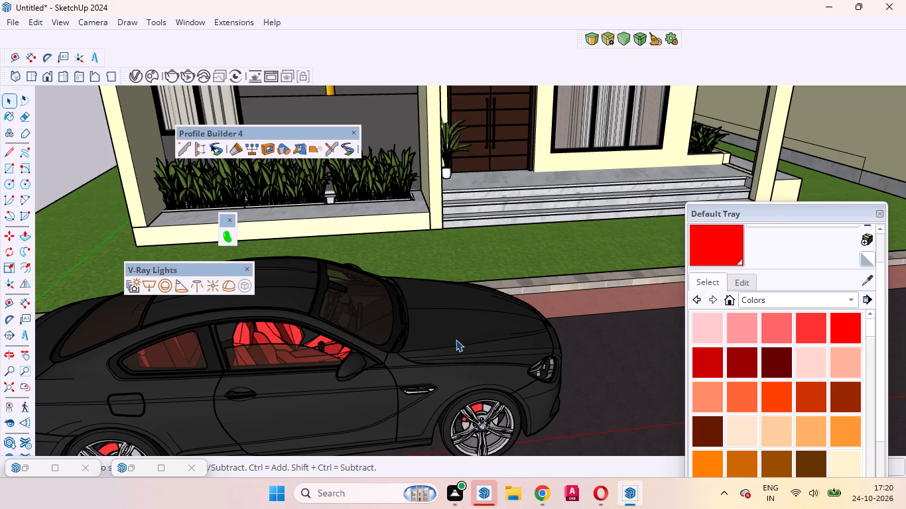
{"action": "triple_click", "coordinate": [452, 335]}
{"action": "triple_click", "coordinate": [450, 332]}
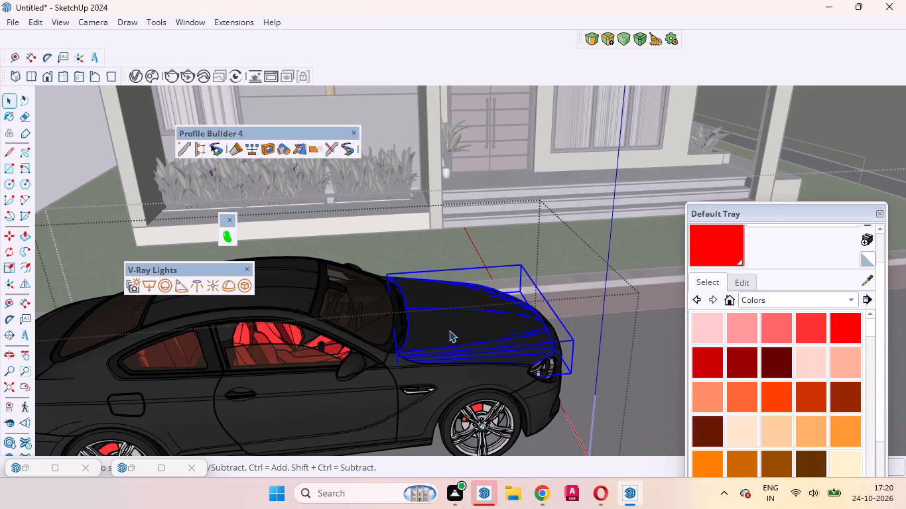
{"action": "double_click", "coordinate": [449, 330]}
{"action": "left_click", "coordinate": [712, 241]}
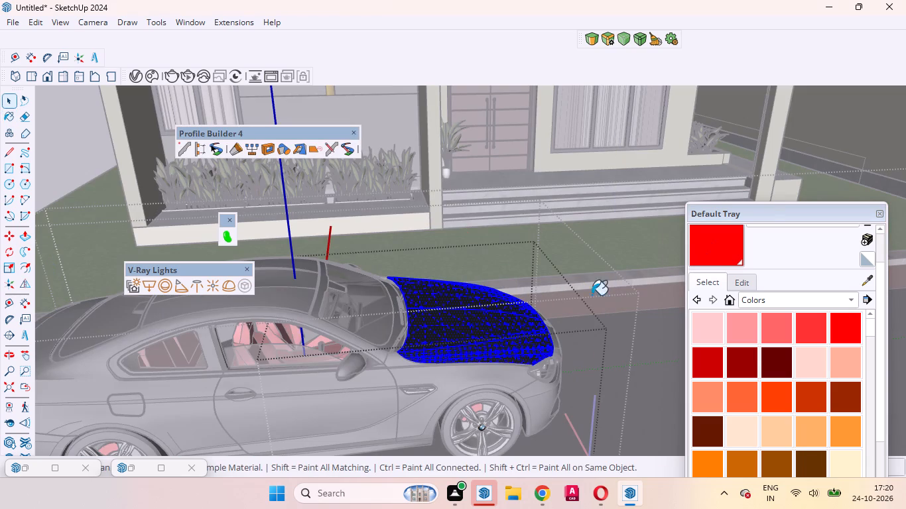
{"action": "left_click", "coordinate": [485, 329]}
Paint the car's trunk lid with the same red and leave that part's group.
{"action": "scroll", "coordinate": [578, 297], "scroll_direction": "down", "scroll_amount": 7}
{"action": "scroll", "coordinate": [434, 325], "scroll_direction": "up", "scroll_amount": 5}
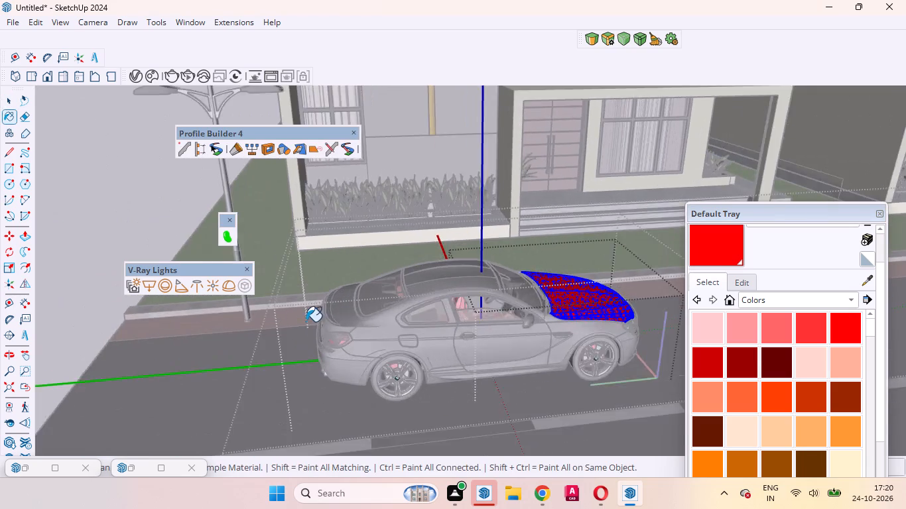
{"action": "scroll", "coordinate": [306, 321], "scroll_direction": "up", "scroll_amount": 3}
{"action": "key", "text": "space"}
{"action": "double_click", "coordinate": [362, 307]}
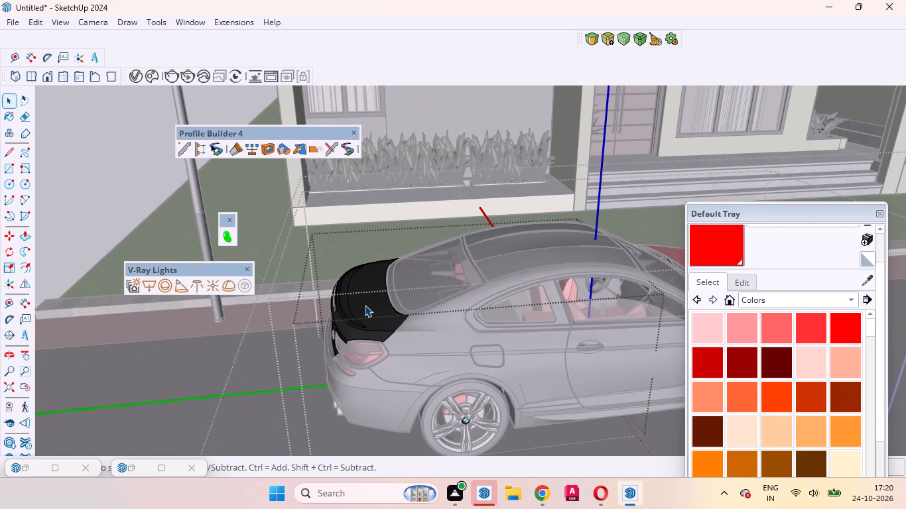
{"action": "triple_click", "coordinate": [365, 305]}
{"action": "left_click", "coordinate": [708, 239]}
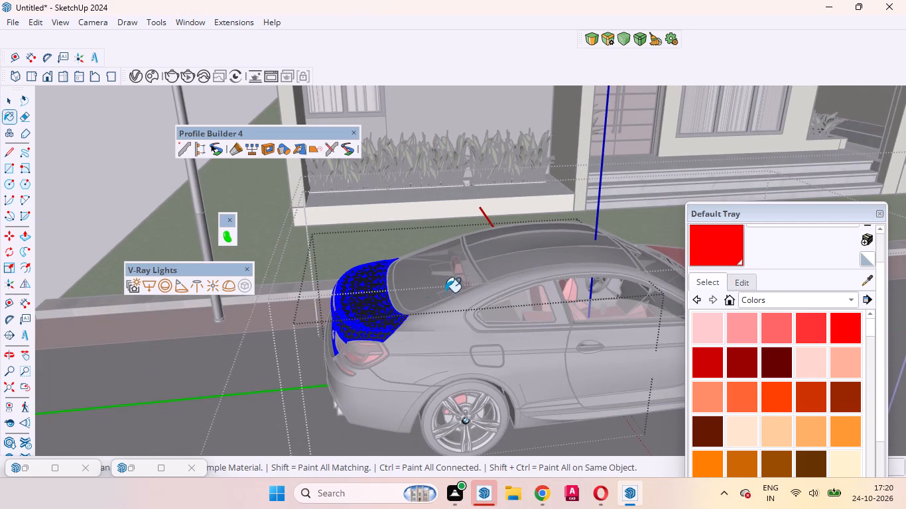
{"action": "left_click", "coordinate": [365, 300]}
{"action": "key", "text": "space"}
{"action": "scroll", "coordinate": [418, 307], "scroll_direction": "down", "scroll_amount": 9}
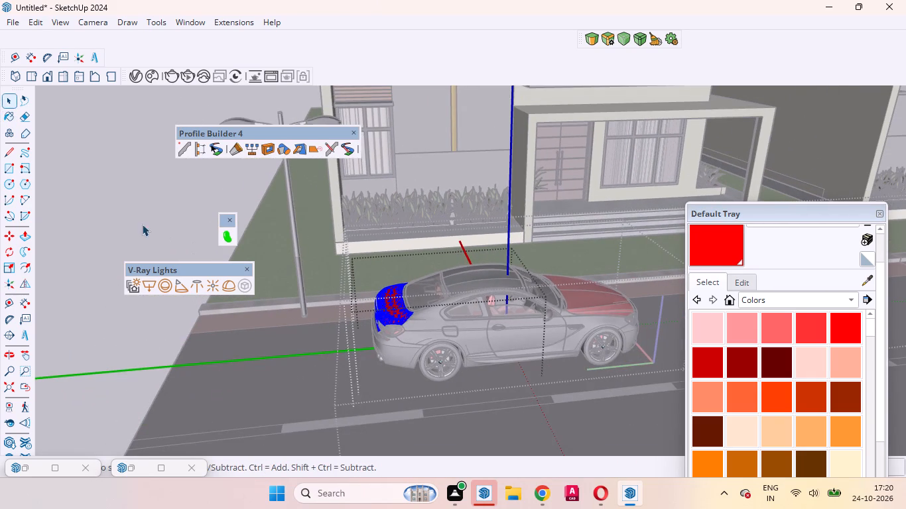
{"action": "double_click", "coordinate": [119, 216]}
Examine the partly repainted car from several angles and exit its component.
{"action": "scroll", "coordinate": [467, 309], "scroll_direction": "up", "scroll_amount": 3}
{"action": "middle_click_drag", "start_coordinate": [497, 330], "coordinate": [342, 298]}
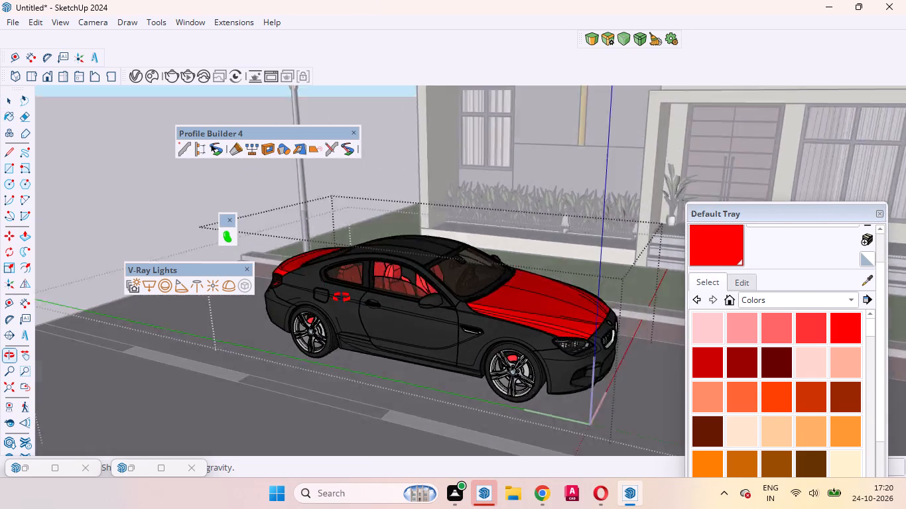
{"action": "middle_click_drag", "start_coordinate": [342, 298], "coordinate": [461, 318]}
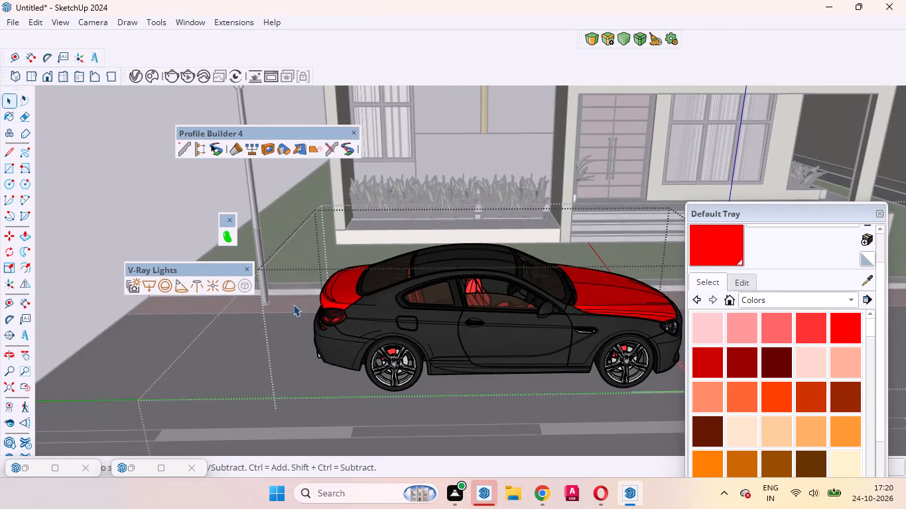
{"action": "scroll", "coordinate": [292, 306], "scroll_direction": "down", "scroll_amount": 4}
{"action": "scroll", "coordinate": [430, 294], "scroll_direction": "up", "scroll_amount": 8}
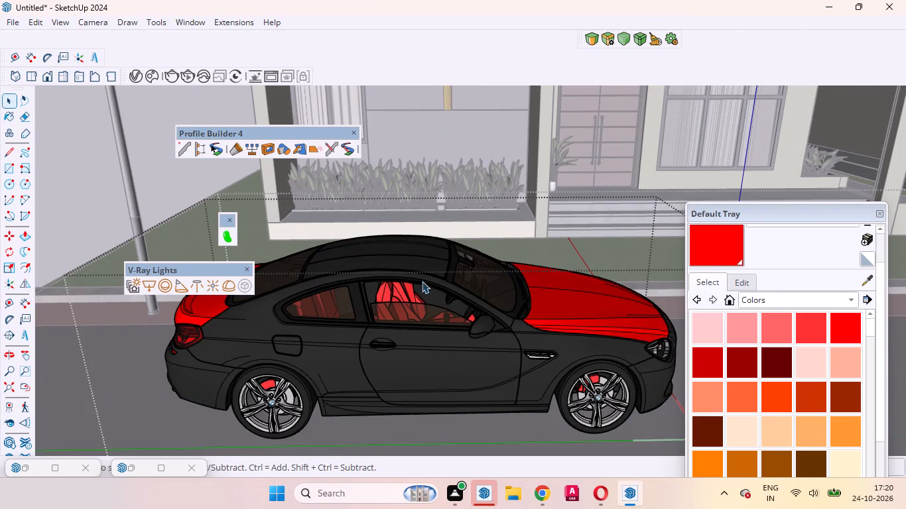
{"action": "scroll", "coordinate": [425, 282], "scroll_direction": "down", "scroll_amount": 4}
{"action": "middle_click_drag", "start_coordinate": [428, 326], "coordinate": [417, 304]}
{"action": "scroll", "coordinate": [417, 304], "scroll_direction": "down", "scroll_amount": 14}
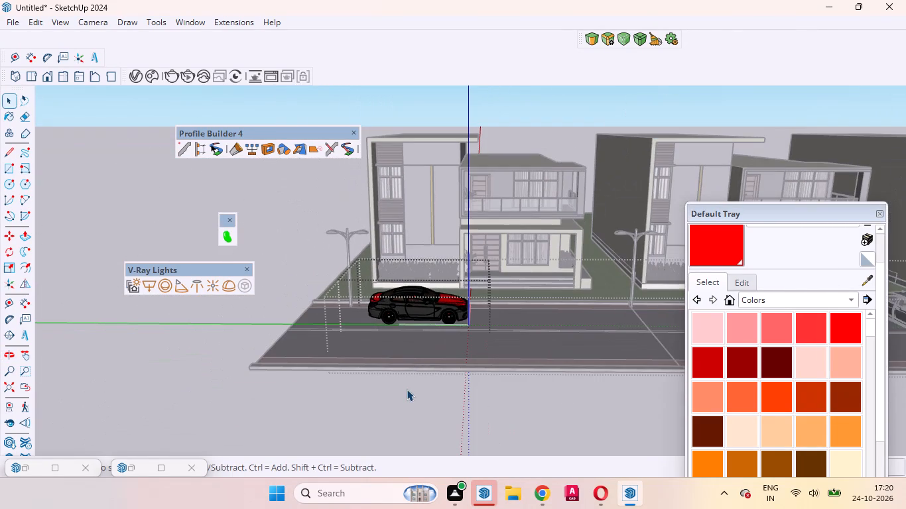
{"action": "double_click", "coordinate": [407, 389]}
{"action": "left_click", "coordinate": [383, 402]}
{"action": "left_click", "coordinate": [379, 398]}
Reopen the car's nested groups and paint its roof panel red.
{"action": "scroll", "coordinate": [451, 312], "scroll_direction": "up", "scroll_amount": 3}
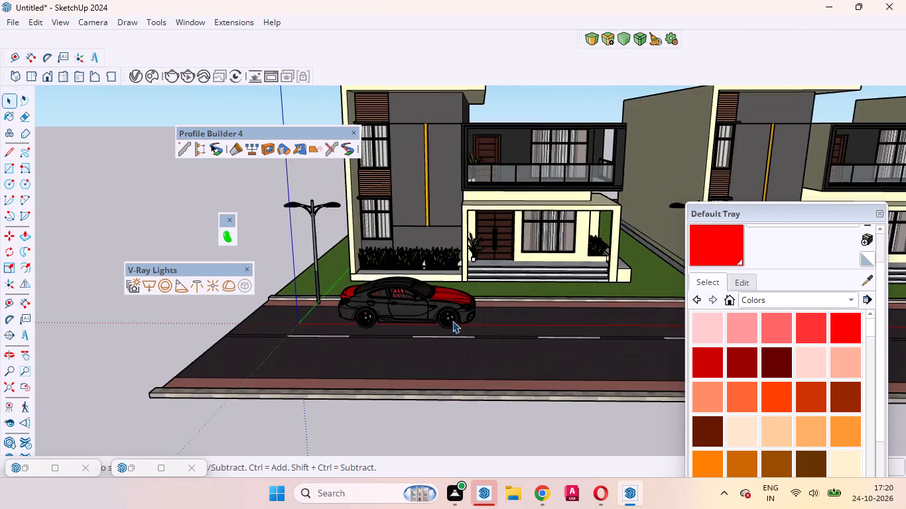
{"action": "scroll", "coordinate": [452, 321], "scroll_direction": "up", "scroll_amount": 1}
{"action": "middle_click_drag", "start_coordinate": [451, 324], "coordinate": [428, 411]}
{"action": "scroll", "coordinate": [384, 347], "scroll_direction": "up", "scroll_amount": 11}
{"action": "triple_click", "coordinate": [399, 225]}
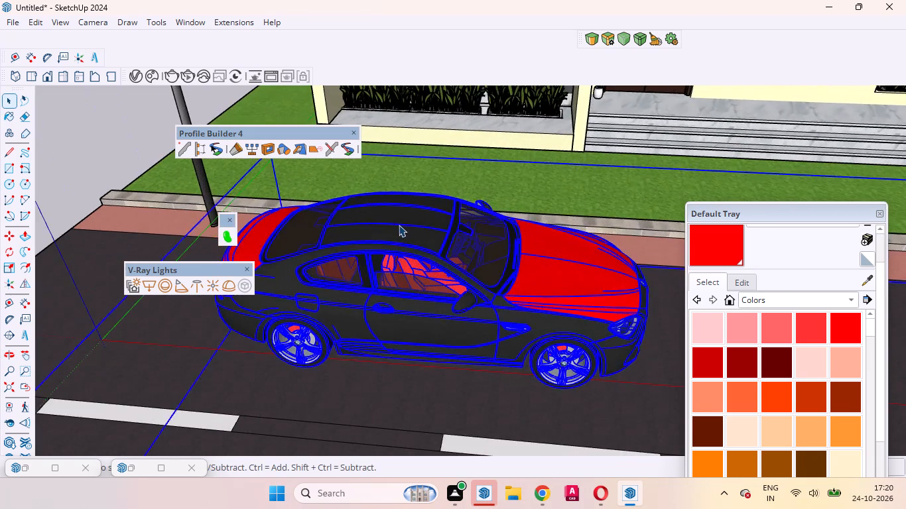
{"action": "double_click", "coordinate": [399, 225]}
{"action": "triple_click", "coordinate": [400, 217]}
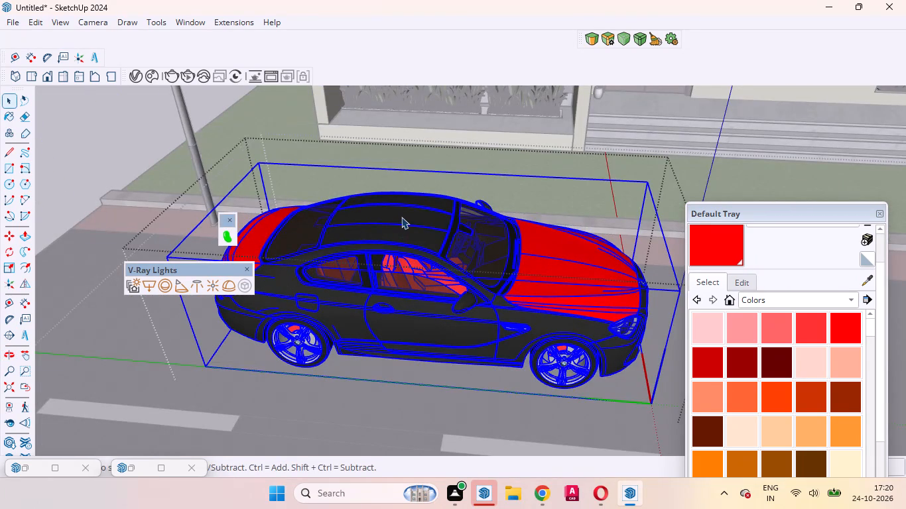
{"action": "triple_click", "coordinate": [401, 217]}
{"action": "left_click", "coordinate": [727, 247]}
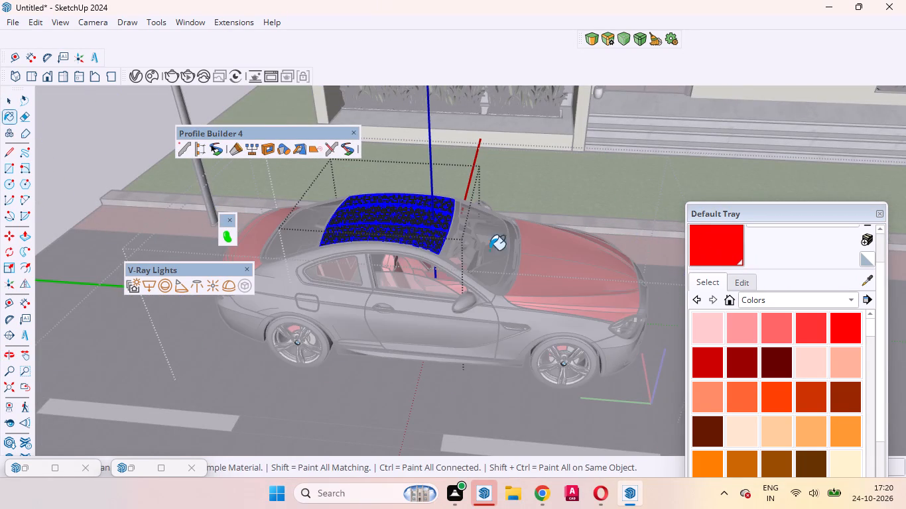
{"action": "left_click", "coordinate": [398, 224]}
Paint the car's rear side body panel, including the strip running over the side windows, red.
{"action": "scroll", "coordinate": [338, 270], "scroll_direction": "up", "scroll_amount": 9}
{"action": "triple_click", "coordinate": [352, 226]}
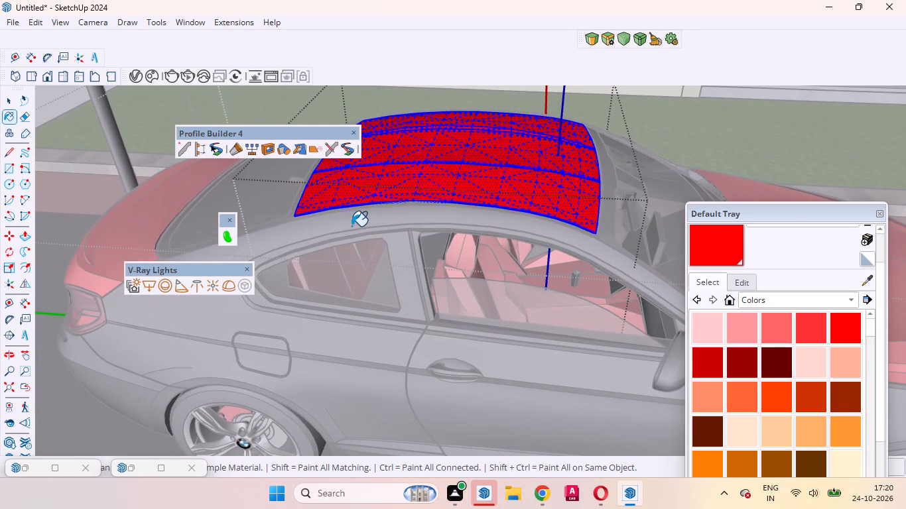
{"action": "left_click", "coordinate": [350, 225]}
{"action": "key", "text": "space"}
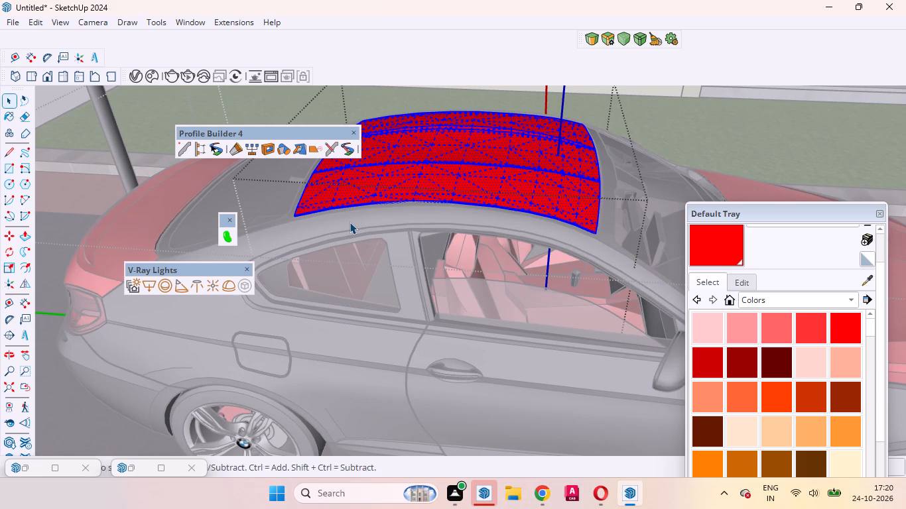
{"action": "triple_click", "coordinate": [350, 222]}
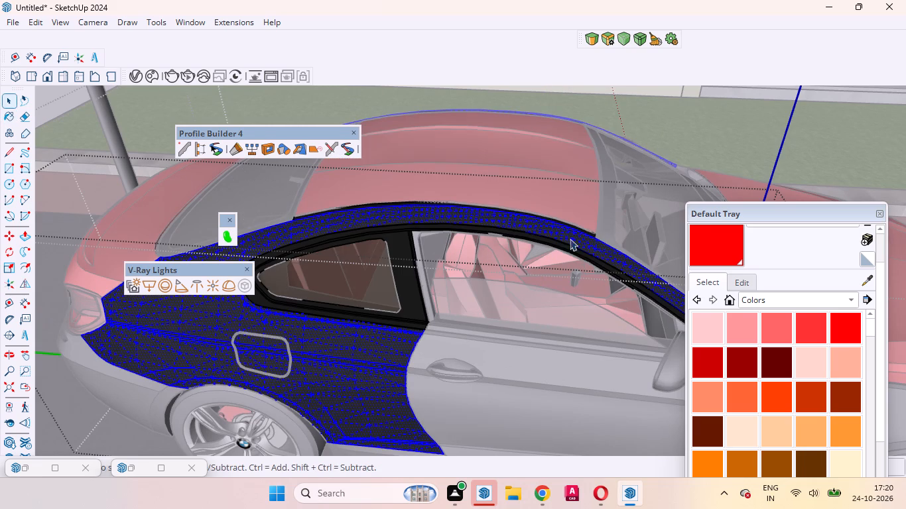
{"action": "left_click", "coordinate": [731, 239]}
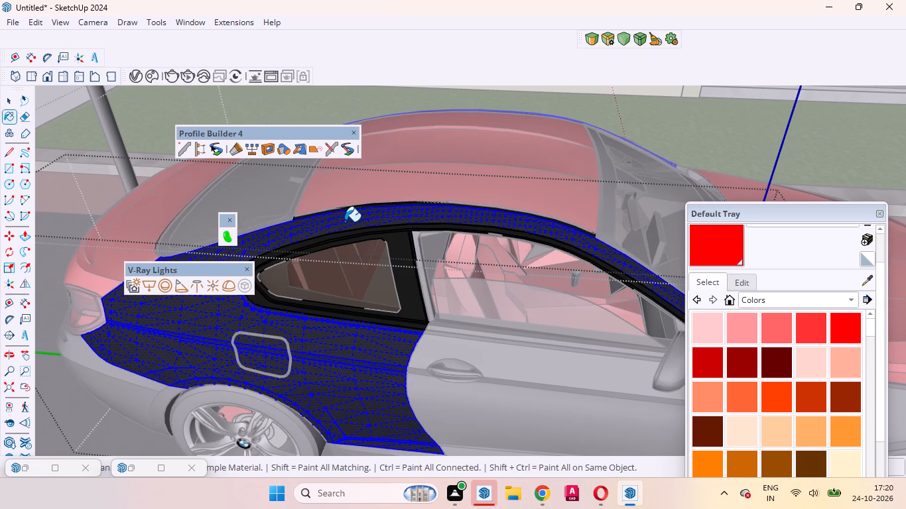
{"action": "left_click", "coordinate": [345, 221]}
{"action": "key", "text": "space"}
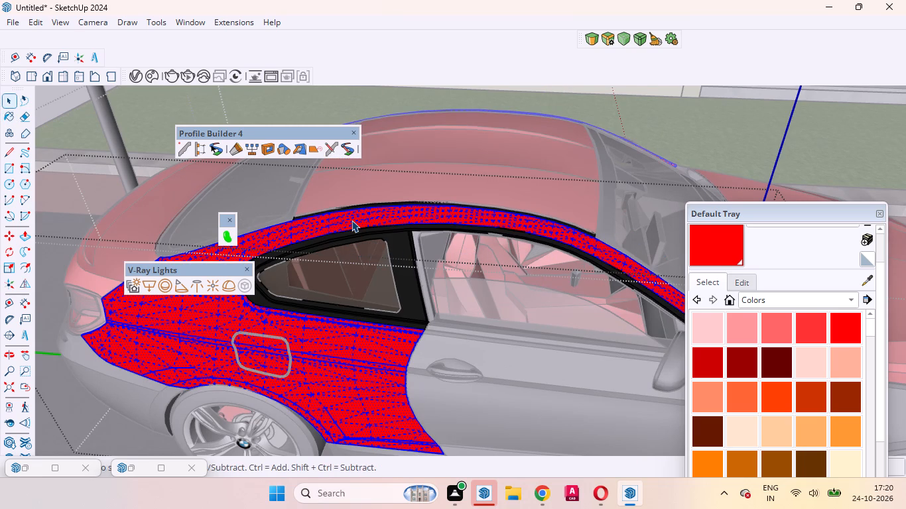
Paint the outer panel of the car's road-facing door with the same red.
{"action": "scroll", "coordinate": [348, 241], "scroll_direction": "down", "scroll_amount": 8}
{"action": "left_click", "coordinate": [438, 311]}
{"action": "double_click", "coordinate": [431, 315]}
{"action": "left_click", "coordinate": [430, 322]}
{"action": "left_click", "coordinate": [430, 335]}
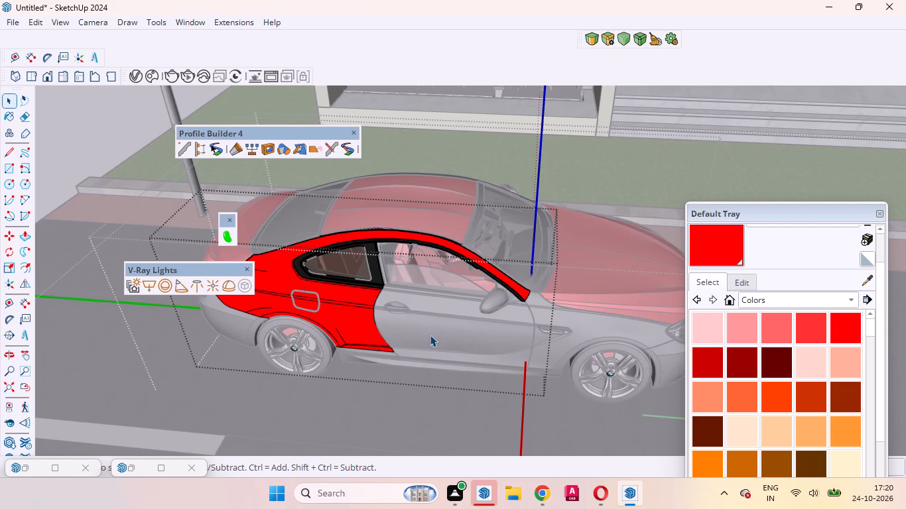
{"action": "double_click", "coordinate": [438, 331]}
{"action": "double_click", "coordinate": [466, 329]}
{"action": "left_click", "coordinate": [414, 329]}
{"action": "double_click", "coordinate": [422, 313]}
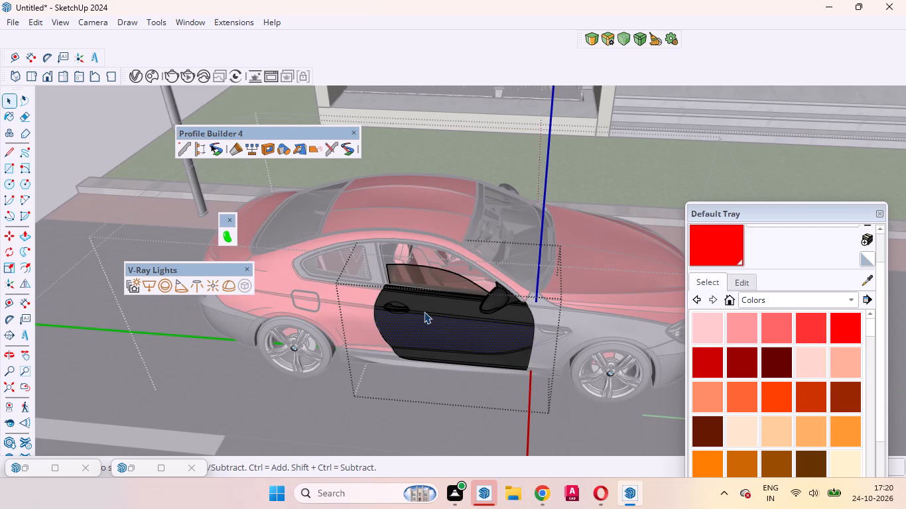
{"action": "triple_click", "coordinate": [434, 308]}
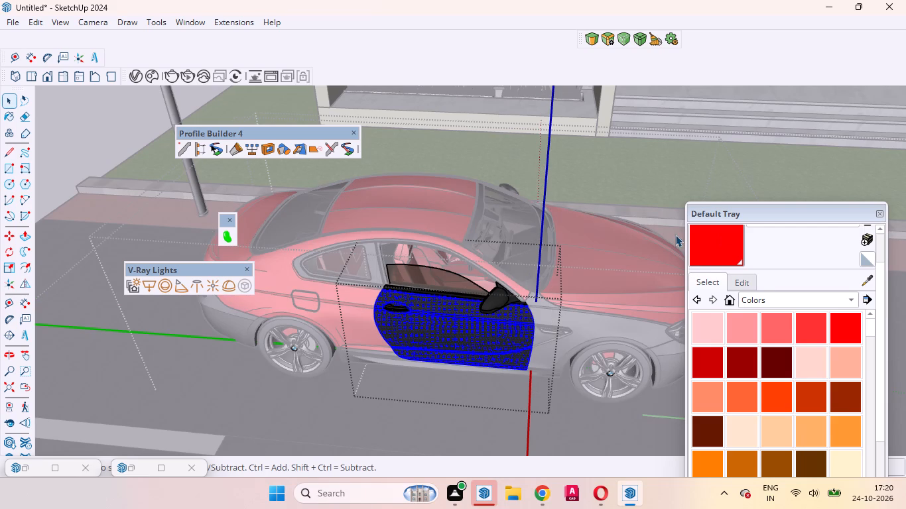
{"action": "left_click", "coordinate": [705, 239]}
{"action": "left_click", "coordinate": [463, 329]}
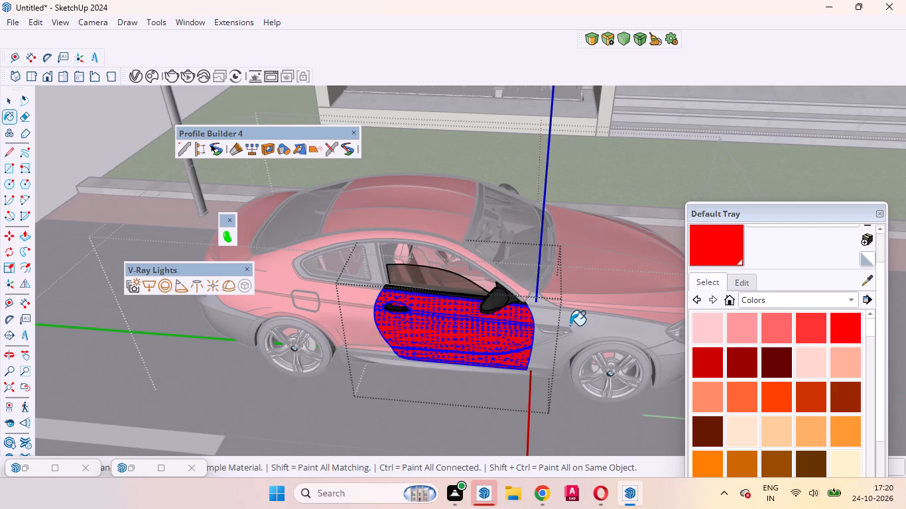
Paint the car's road-facing front fender red, including the small corner piece by the windscreen.
{"action": "key", "text": "space"}
{"action": "double_click", "coordinate": [559, 312]}
{"action": "double_click", "coordinate": [564, 313]}
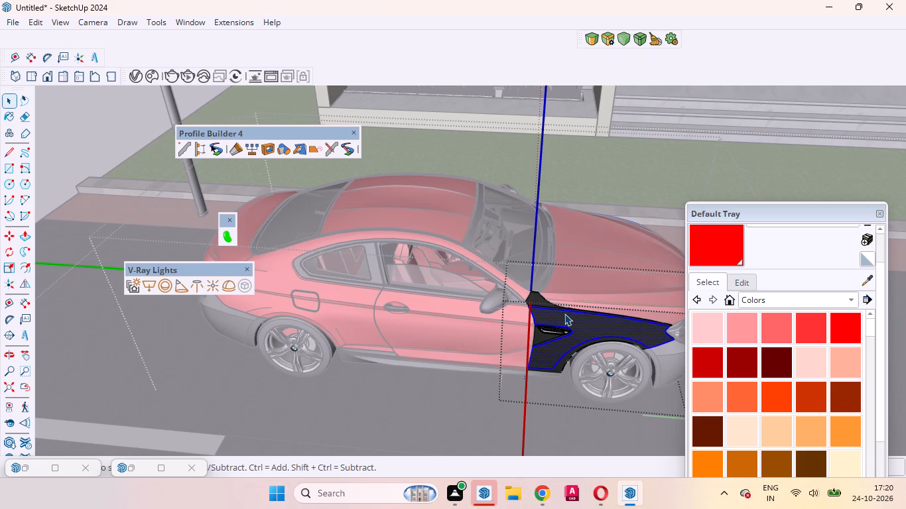
{"action": "double_click", "coordinate": [564, 313]}
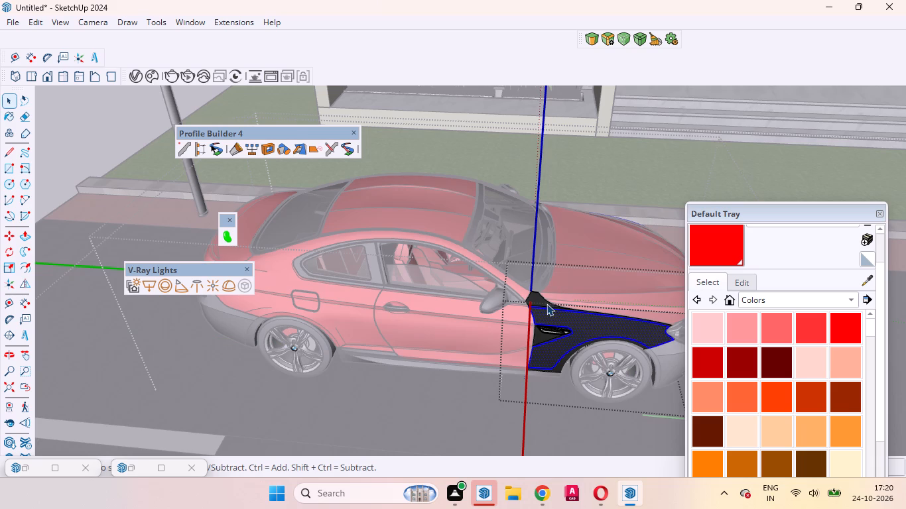
{"action": "triple_click", "coordinate": [547, 304]}
{"action": "left_click", "coordinate": [724, 247]}
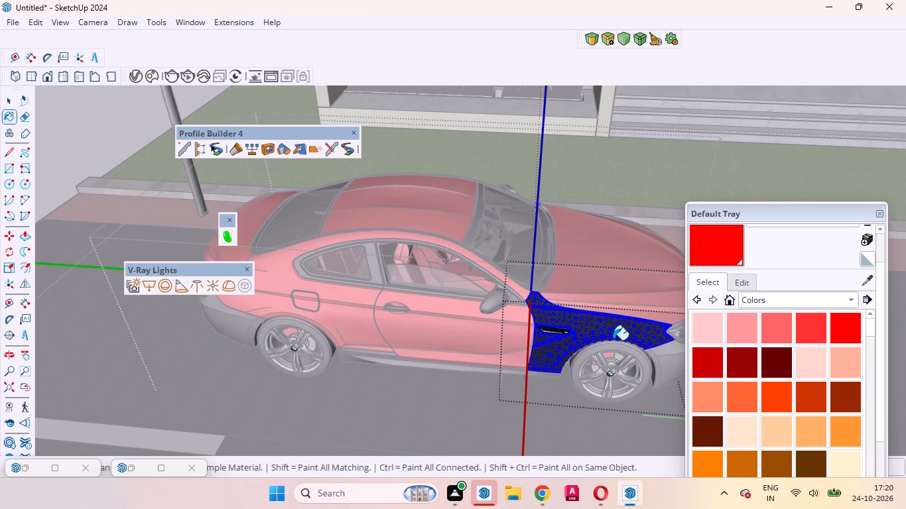
{"action": "left_click", "coordinate": [612, 341]}
{"action": "scroll", "coordinate": [554, 348], "scroll_direction": "up", "scroll_amount": 14}
{"action": "middle_click_drag", "start_coordinate": [554, 332], "coordinate": [550, 313]}
{"action": "scroll", "coordinate": [550, 313], "scroll_direction": "up", "scroll_amount": 1}
{"action": "scroll", "coordinate": [548, 324], "scroll_direction": "down", "scroll_amount": 19}
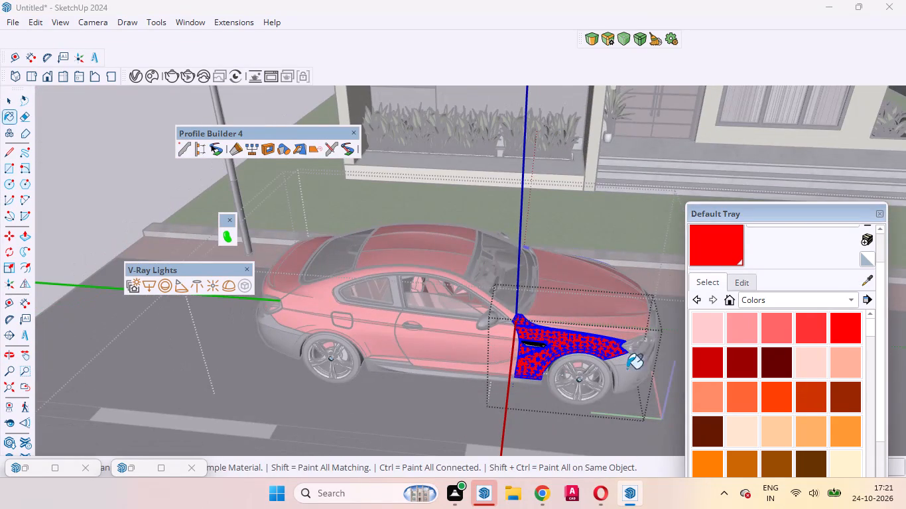
Open the car's front bumper group and paint the bumper surfaces red.
{"action": "key", "text": "space"}
{"action": "left_click", "coordinate": [625, 385]}
{"action": "triple_click", "coordinate": [618, 360]}
{"action": "triple_click", "coordinate": [621, 362]}
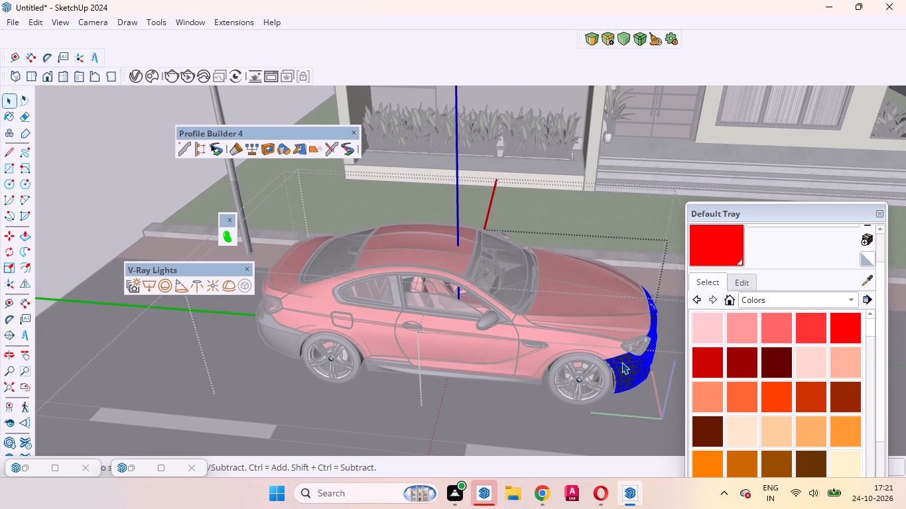
{"action": "left_click", "coordinate": [726, 241]}
{"action": "left_click", "coordinate": [620, 372]}
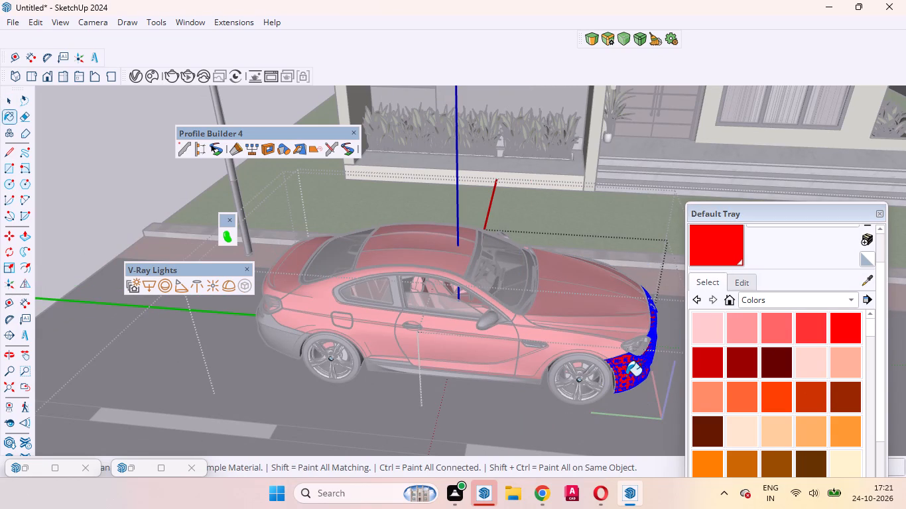
{"action": "key", "text": "space"}
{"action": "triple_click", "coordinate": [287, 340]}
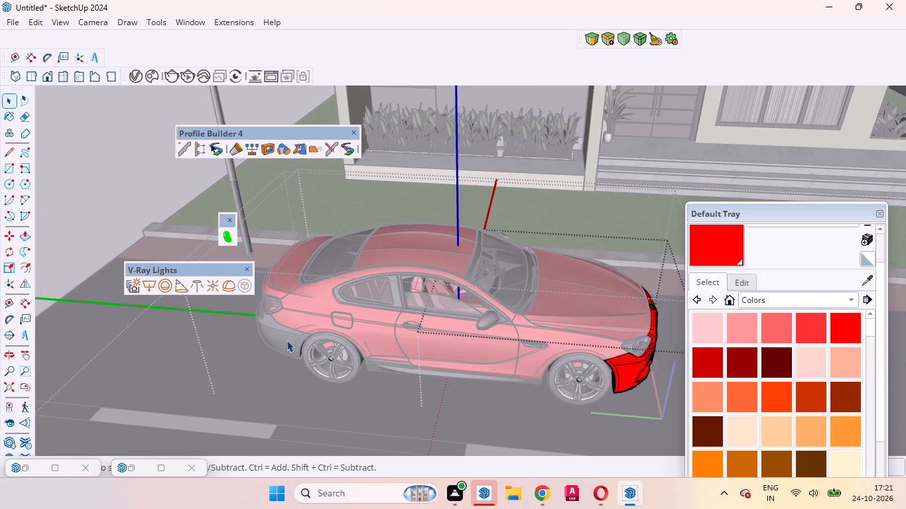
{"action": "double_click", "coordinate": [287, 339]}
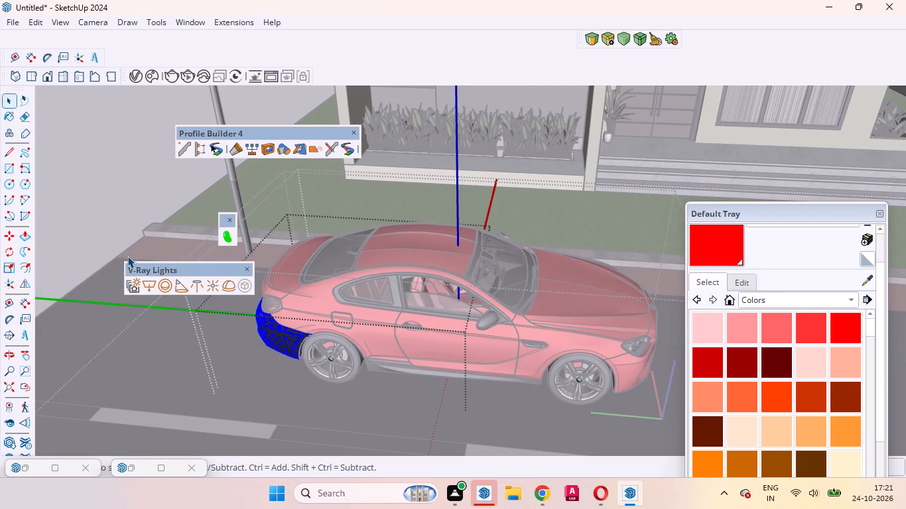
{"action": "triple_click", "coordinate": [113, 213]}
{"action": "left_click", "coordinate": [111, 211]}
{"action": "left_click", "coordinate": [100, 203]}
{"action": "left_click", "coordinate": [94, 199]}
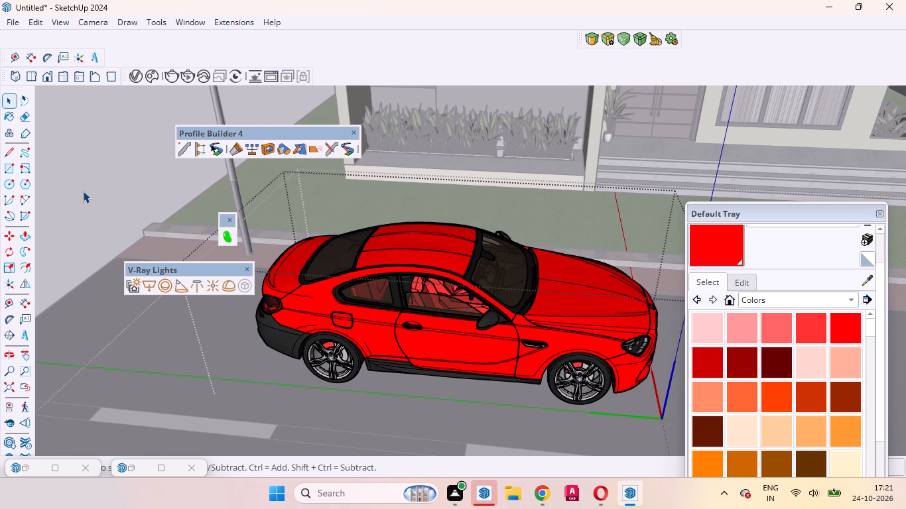
Paint the car's side skirt below the door, between the front and rear wheels, red.
{"action": "middle_click_drag", "start_coordinate": [332, 333], "coordinate": [355, 304]}
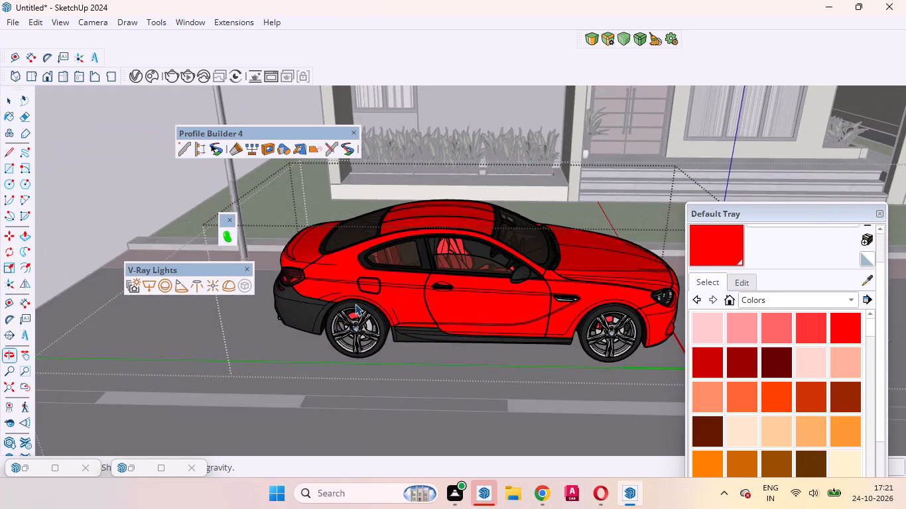
{"action": "scroll", "coordinate": [384, 323], "scroll_direction": "up", "scroll_amount": 7}
{"action": "triple_click", "coordinate": [436, 342]}
{"action": "double_click", "coordinate": [437, 343]}
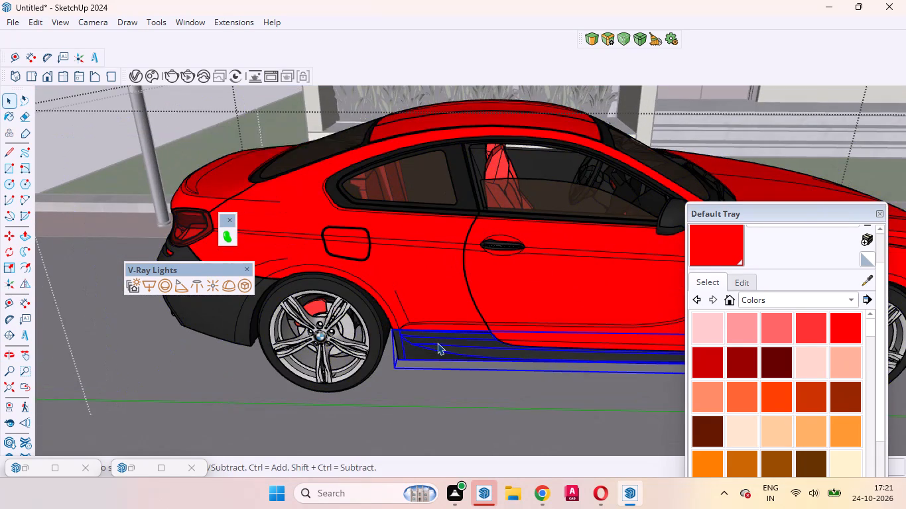
{"action": "left_click", "coordinate": [712, 246]}
{"action": "left_click", "coordinate": [441, 357]}
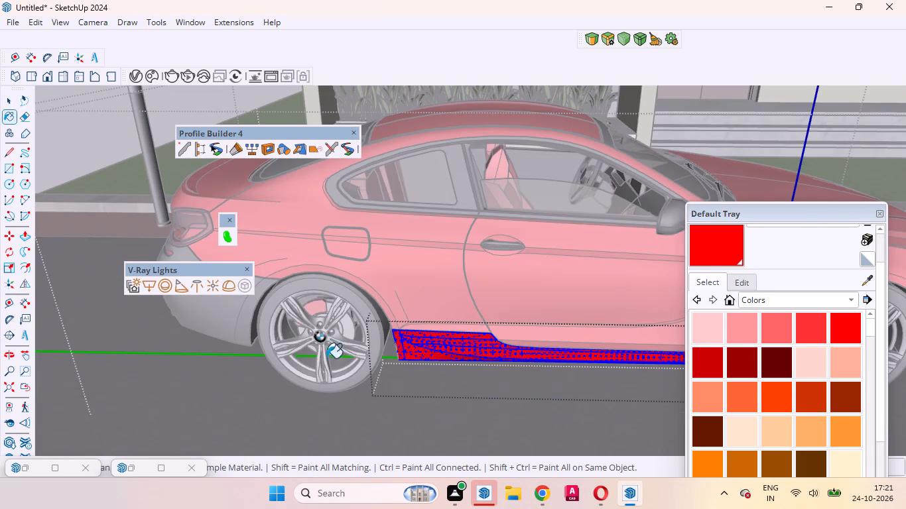
Paint the car's rear bumper red and exit all of the car's nested groups back to the full model.
{"action": "triple_click", "coordinate": [210, 317]}
{"action": "key", "text": "space"}
{"action": "triple_click", "coordinate": [212, 321]}
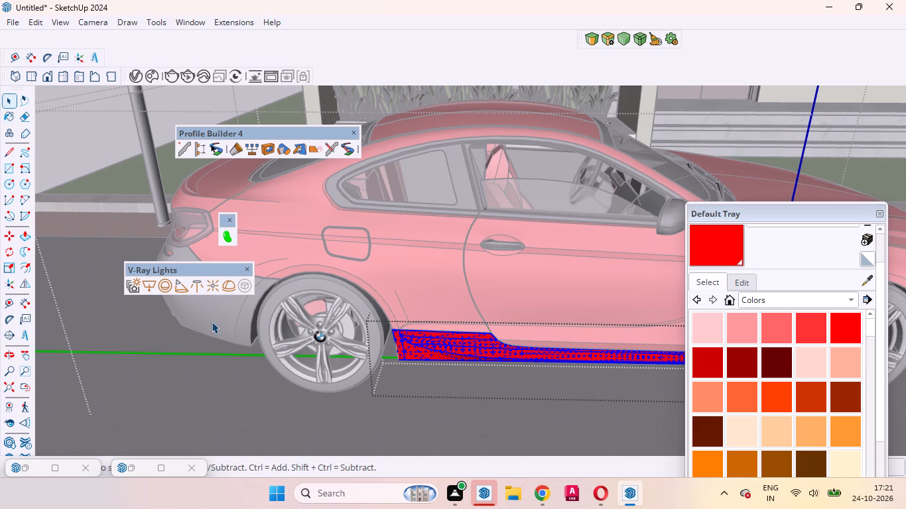
{"action": "triple_click", "coordinate": [212, 320]}
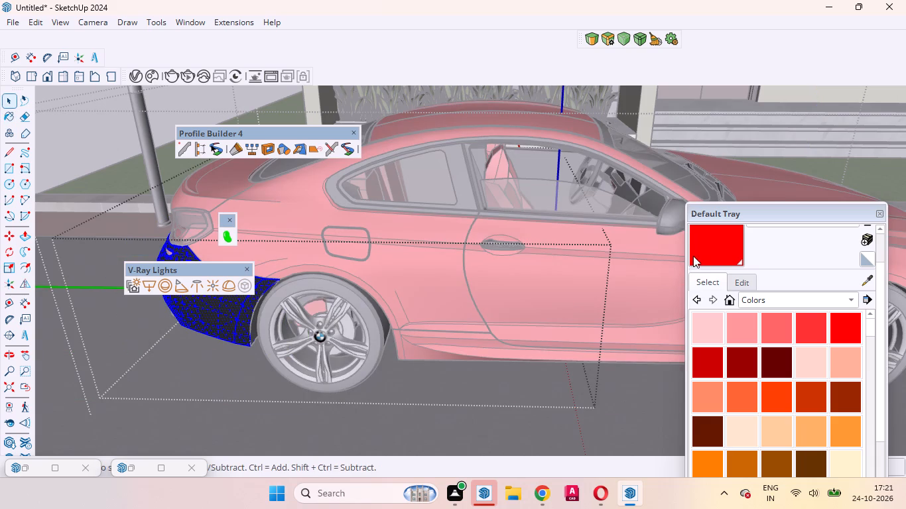
{"action": "left_click", "coordinate": [693, 256]}
{"action": "left_click", "coordinate": [242, 327]}
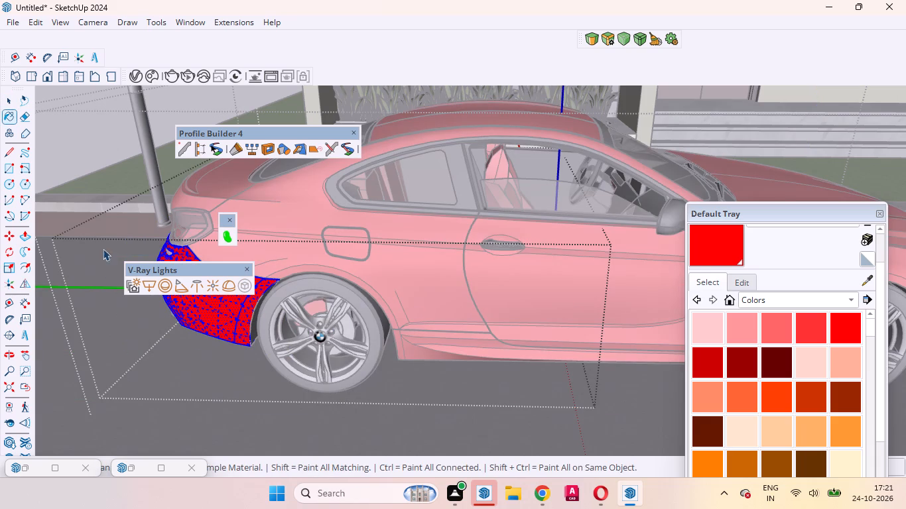
{"action": "key", "text": "space"}
{"action": "left_click", "coordinate": [82, 148]}
{"action": "left_click", "coordinate": [82, 148]}
{"action": "left_click", "coordinate": [74, 144]}
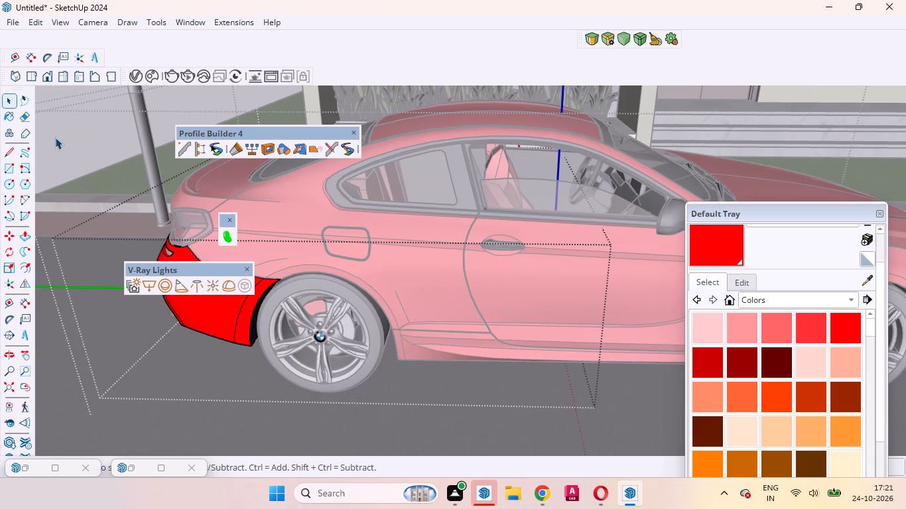
{"action": "double_click", "coordinate": [55, 137]}
{"action": "scroll", "coordinate": [307, 337], "scroll_direction": "down", "scroll_amount": 8}
{"action": "scroll", "coordinate": [396, 341], "scroll_direction": "down", "scroll_amount": 5}
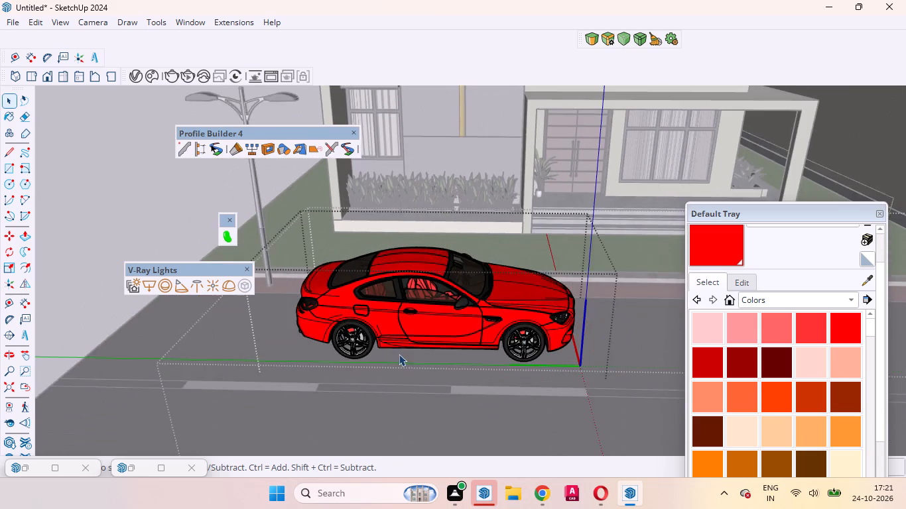
{"action": "scroll", "coordinate": [400, 353], "scroll_direction": "down", "scroll_amount": 4}
{"action": "left_click", "coordinate": [123, 211]}
{"action": "double_click", "coordinate": [113, 206]}
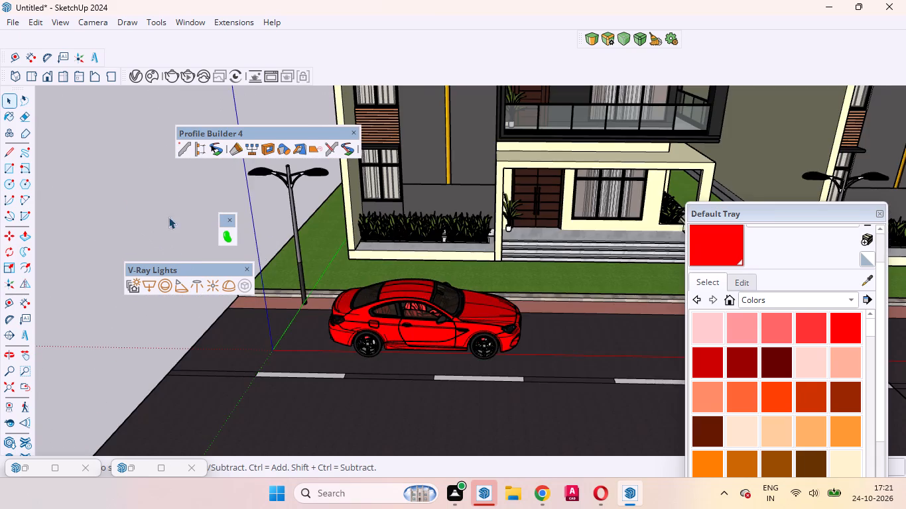
Examine the repainted red car and the row of houses along the road from several angles and from above.
{"action": "scroll", "coordinate": [281, 265], "scroll_direction": "down", "scroll_amount": 5}
{"action": "middle_click_drag", "start_coordinate": [373, 311], "coordinate": [371, 274]}
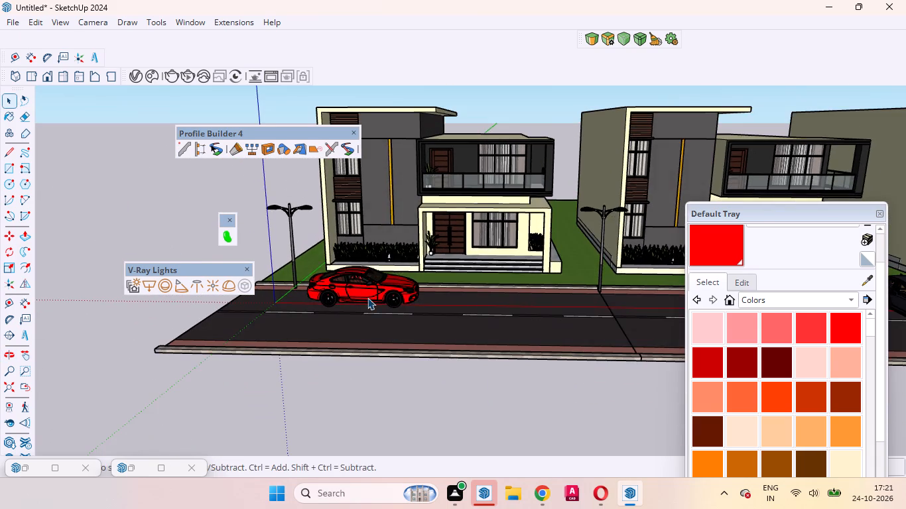
{"action": "scroll", "coordinate": [367, 297], "scroll_direction": "up", "scroll_amount": 11}
{"action": "middle_click_drag", "start_coordinate": [349, 310], "coordinate": [517, 373]}
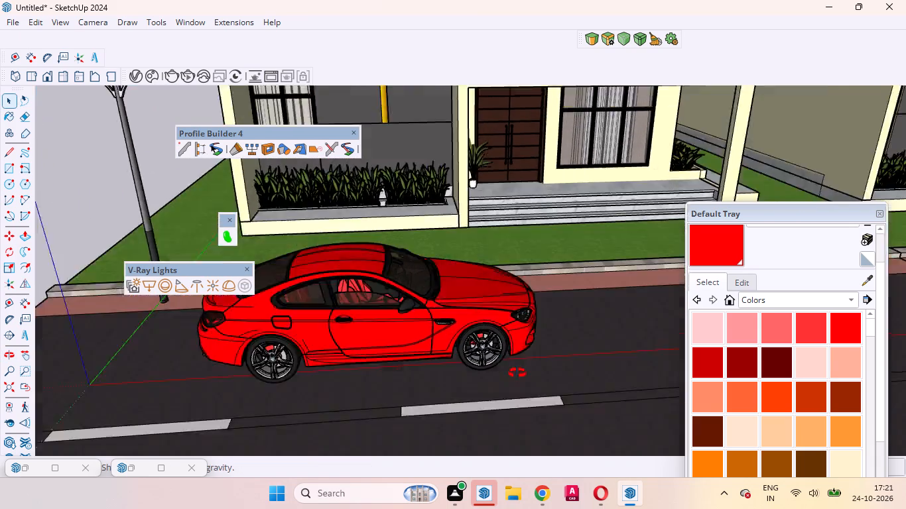
{"action": "middle_click_drag", "start_coordinate": [517, 373], "coordinate": [401, 415]}
{"action": "scroll", "coordinate": [340, 300], "scroll_direction": "down", "scroll_amount": 16}
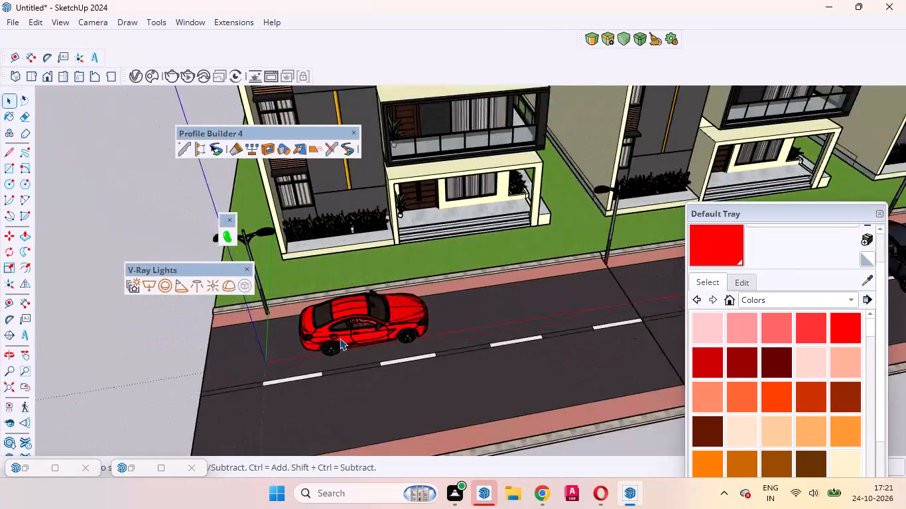
{"action": "middle_click_drag", "start_coordinate": [457, 376], "coordinate": [350, 264]}
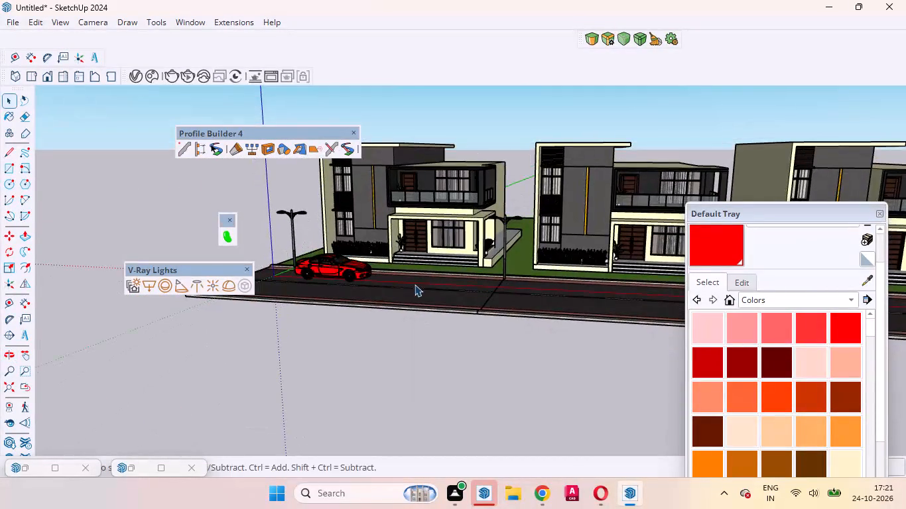
{"action": "scroll", "coordinate": [416, 290], "scroll_direction": "down", "scroll_amount": 5}
{"action": "scroll", "coordinate": [417, 400], "scroll_direction": "down", "scroll_amount": 4}
{"action": "scroll", "coordinate": [638, 317], "scroll_direction": "up", "scroll_amount": 13}
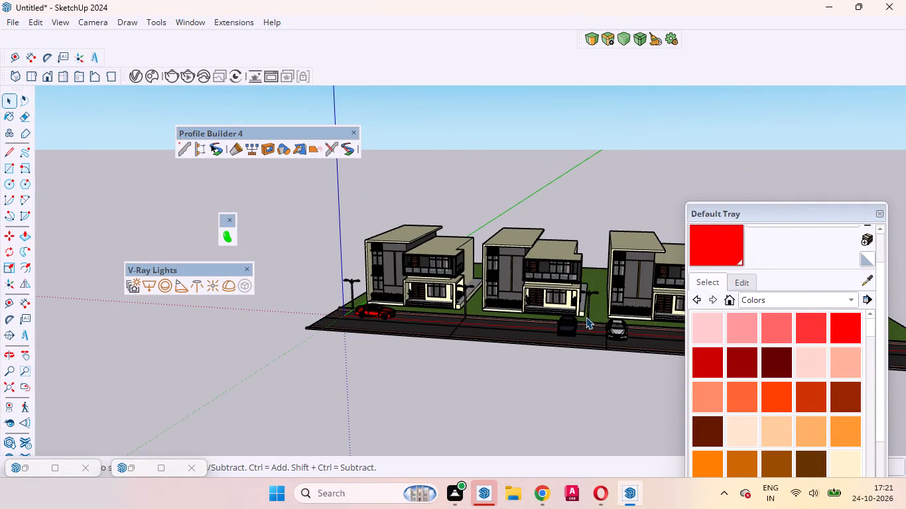
{"action": "scroll", "coordinate": [586, 317], "scroll_direction": "up", "scroll_amount": 4}
{"action": "scroll", "coordinate": [533, 331], "scroll_direction": "up", "scroll_amount": 14}
{"action": "scroll", "coordinate": [411, 299], "scroll_direction": "up", "scroll_amount": 13}
{"action": "scroll", "coordinate": [385, 307], "scroll_direction": "down", "scroll_amount": 4}
{"action": "middle_click_drag", "start_coordinate": [438, 288], "coordinate": [454, 350]}
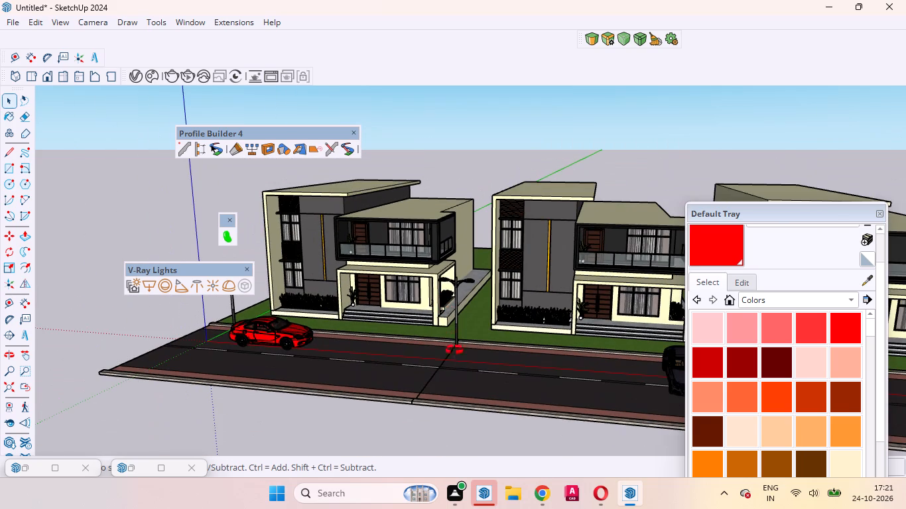
{"action": "middle_click_drag", "start_coordinate": [454, 350], "coordinate": [474, 429]}
{"action": "scroll", "coordinate": [436, 233], "scroll_direction": "down", "scroll_amount": 4}
{"action": "scroll", "coordinate": [485, 228], "scroll_direction": "up", "scroll_amount": 4}
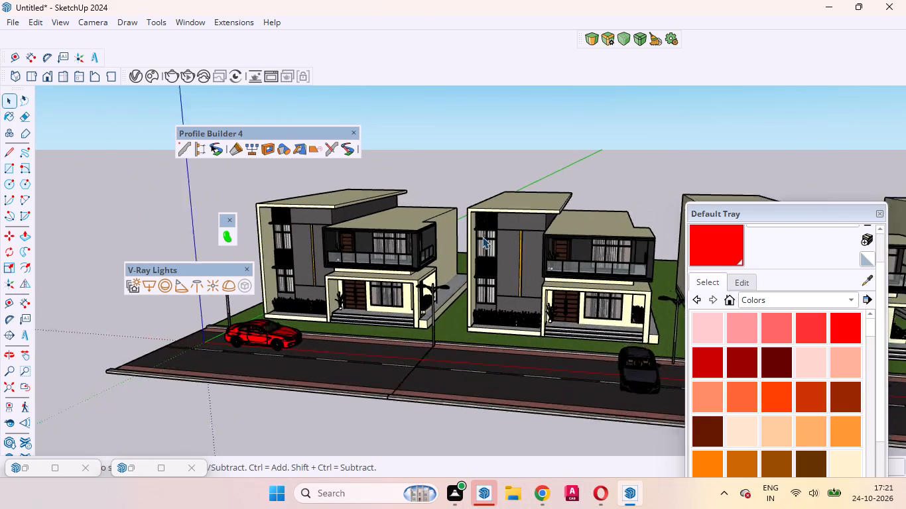
{"action": "middle_click_drag", "start_coordinate": [482, 243], "coordinate": [529, 438]}
{"action": "scroll", "coordinate": [529, 416], "scroll_direction": "up", "scroll_amount": 1}
{"action": "scroll", "coordinate": [431, 266], "scroll_direction": "down", "scroll_amount": 8}
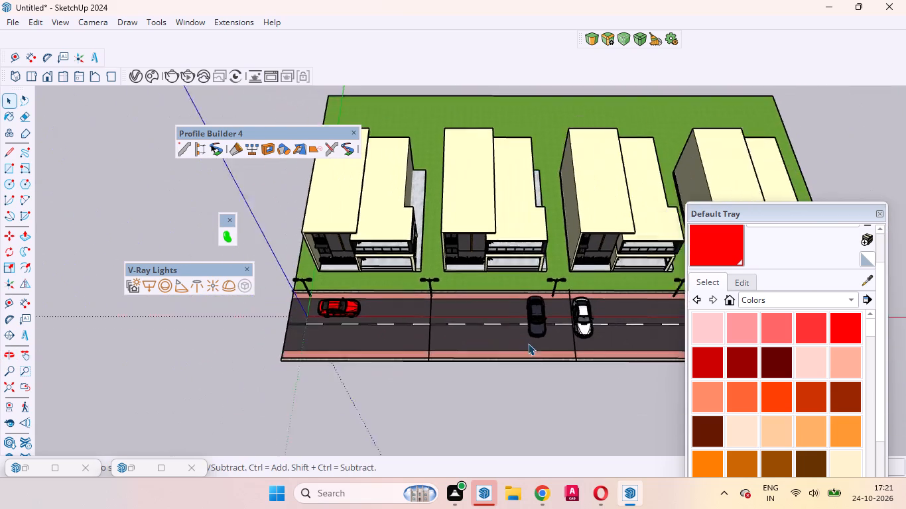
Open the group holding the parked cars and rotate the dark sedan 90 degrees to align it with the road.
{"action": "scroll", "coordinate": [534, 346], "scroll_direction": "up", "scroll_amount": 10}
{"action": "left_click", "coordinate": [519, 292]}
{"action": "double_click", "coordinate": [519, 287]}
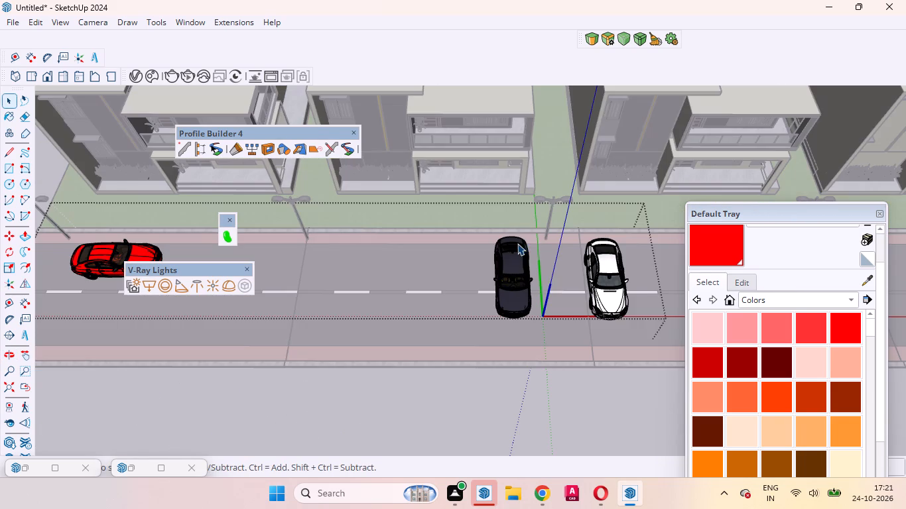
{"action": "left_click", "coordinate": [511, 294]}
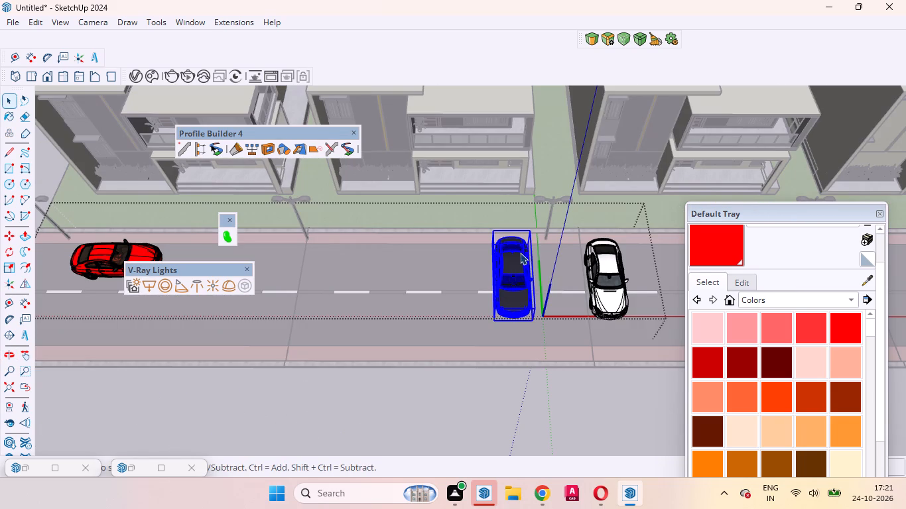
{"action": "key", "text": "q"}
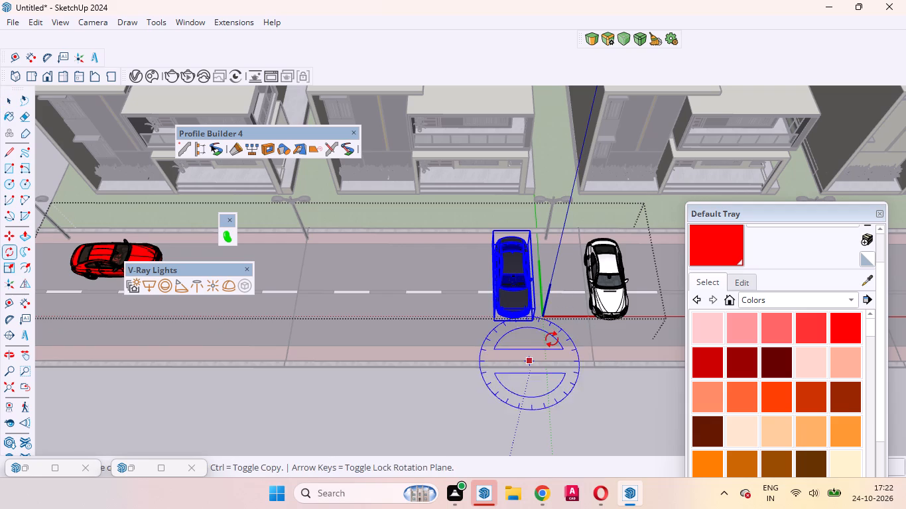
{"action": "left_click", "coordinate": [566, 332]}
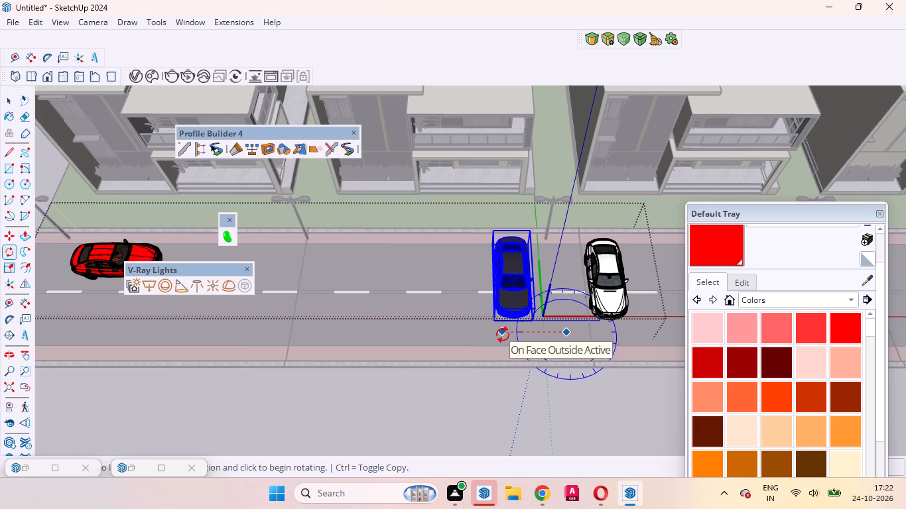
{"action": "left_click", "coordinate": [503, 335]}
{"action": "type", "text": "90"}
{"action": "key", "text": "Return"}
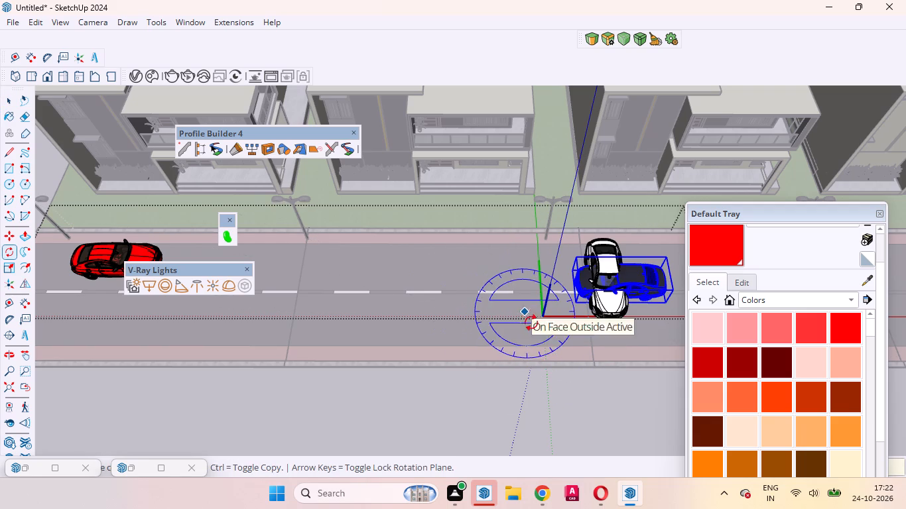
Move the dark sedan along the road into the near lane, just behind the red car, and exit the group.
{"action": "key", "text": "m"}
{"action": "left_click", "coordinate": [564, 339]}
{"action": "scroll", "coordinate": [487, 351], "scroll_direction": "down", "scroll_amount": 12}
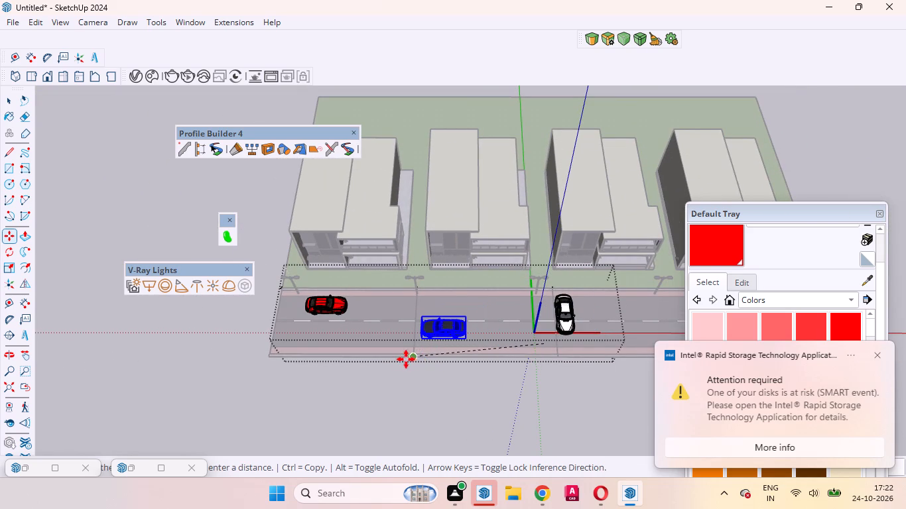
{"action": "left_click", "coordinate": [341, 356]}
{"action": "scroll", "coordinate": [341, 329], "scroll_direction": "up", "scroll_amount": 16}
{"action": "middle_click_drag", "start_coordinate": [355, 349], "coordinate": [354, 344]}
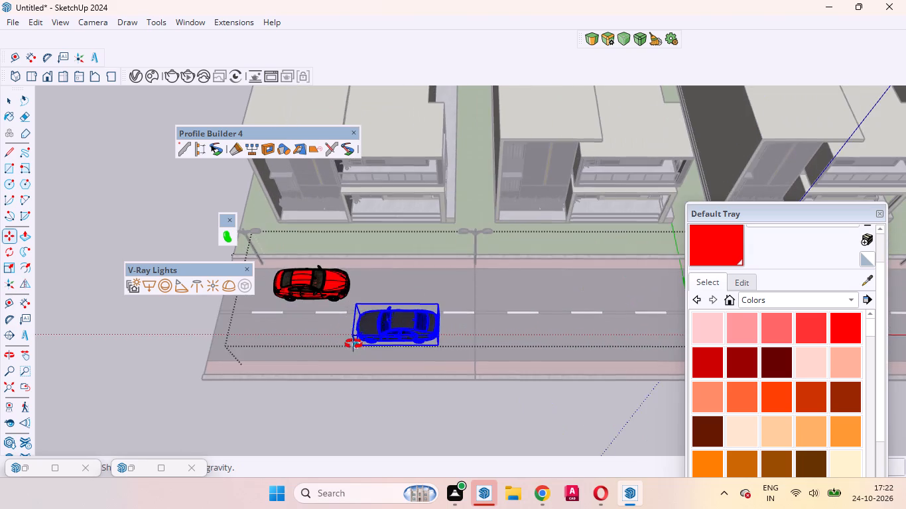
{"action": "middle_click_drag", "start_coordinate": [354, 344], "coordinate": [343, 164]}
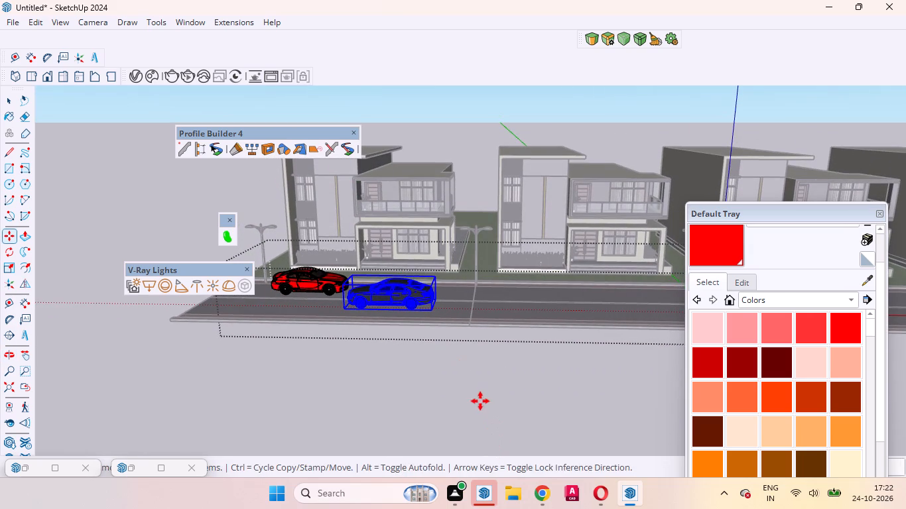
{"action": "key", "text": "space"}
{"action": "left_click", "coordinate": [472, 382]}
{"action": "left_click", "coordinate": [426, 358]}
Open the dark sedan's nested groups down to the body shell, select its connected surfaces and paint them and the roof blue.
{"action": "scroll", "coordinate": [407, 264], "scroll_direction": "up", "scroll_amount": 3}
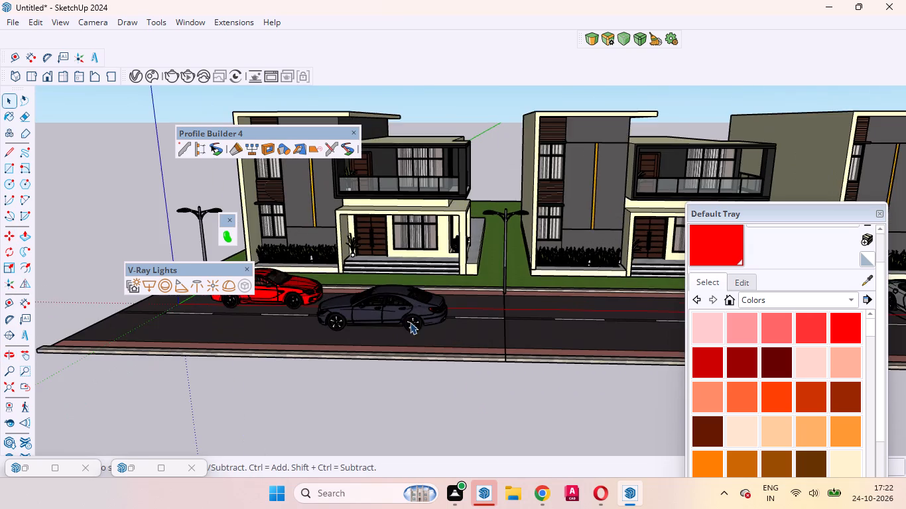
{"action": "middle_click_drag", "start_coordinate": [410, 322], "coordinate": [505, 289]}
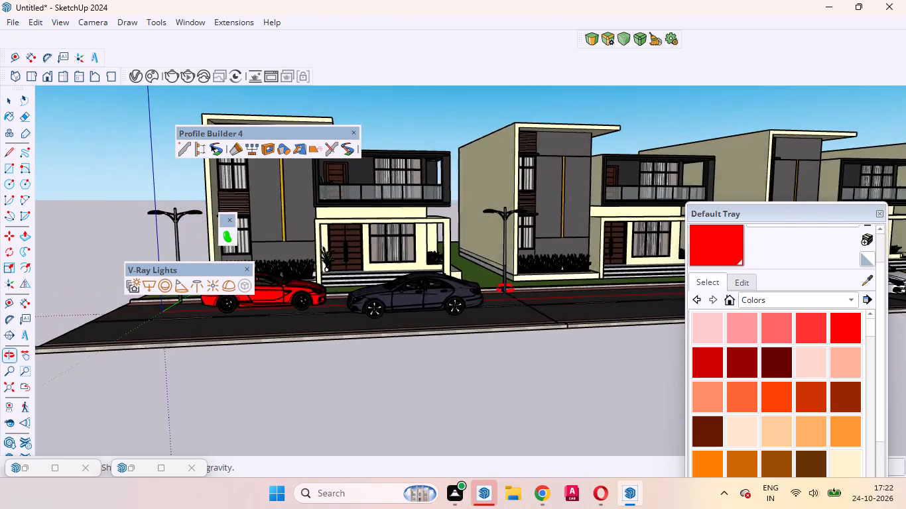
{"action": "middle_click_drag", "start_coordinate": [505, 289], "coordinate": [328, 398]}
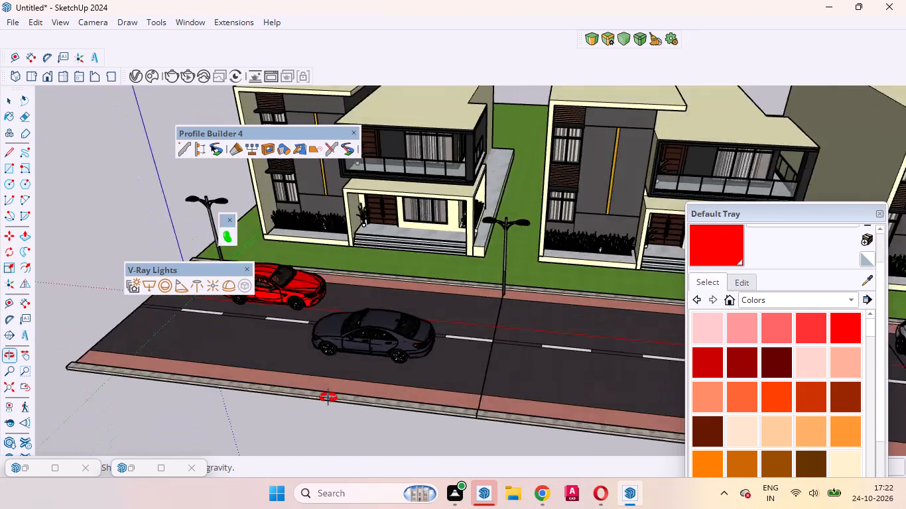
{"action": "middle_click_drag", "start_coordinate": [328, 398], "coordinate": [328, 398]}
{"action": "scroll", "coordinate": [329, 326], "scroll_direction": "up", "scroll_amount": 18}
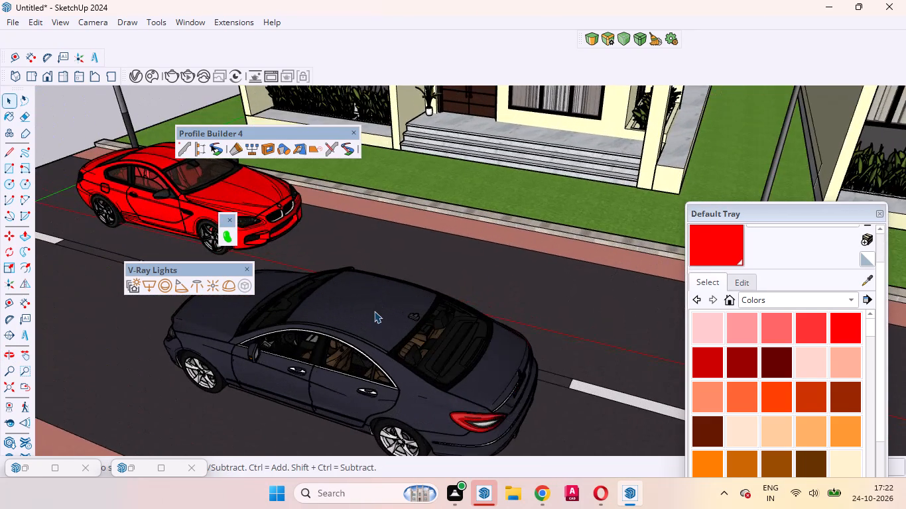
{"action": "triple_click", "coordinate": [374, 311]}
{"action": "triple_click", "coordinate": [374, 311]}
{"action": "triple_click", "coordinate": [374, 311]}
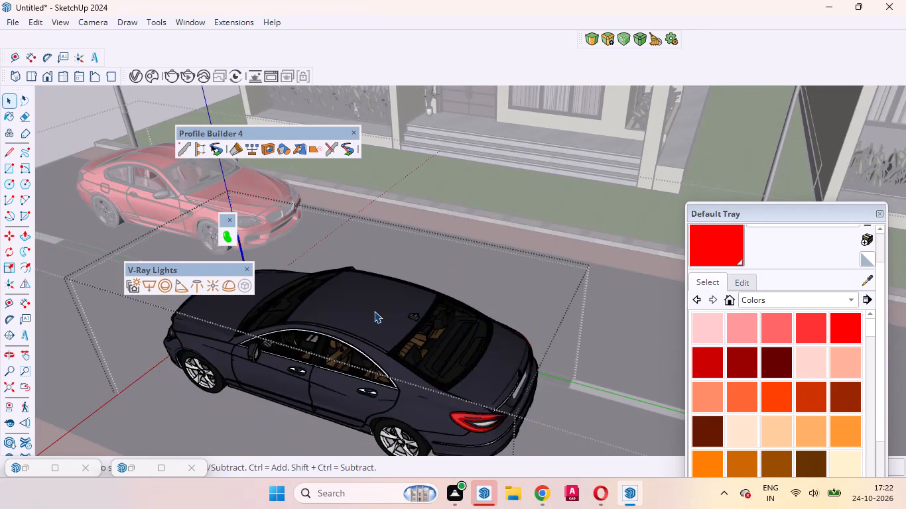
{"action": "triple_click", "coordinate": [374, 311]}
{"action": "triple_click", "coordinate": [374, 311]}
{"action": "triple_click", "coordinate": [374, 309]}
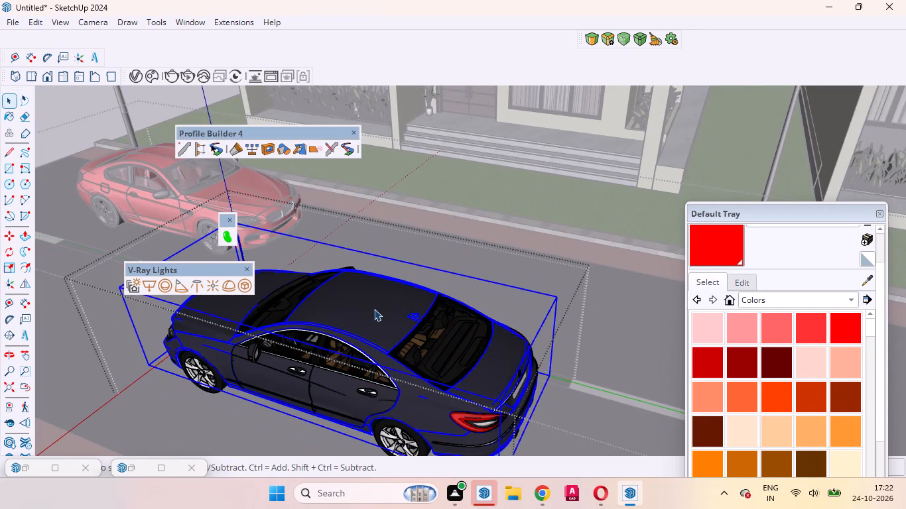
{"action": "double_click", "coordinate": [374, 308]}
{"action": "left_click", "coordinate": [363, 304]}
{"action": "left_click", "coordinate": [345, 305]}
{"action": "left_click", "coordinate": [350, 307]}
{"action": "scroll", "coordinate": [352, 319], "scroll_direction": "up", "scroll_amount": 8}
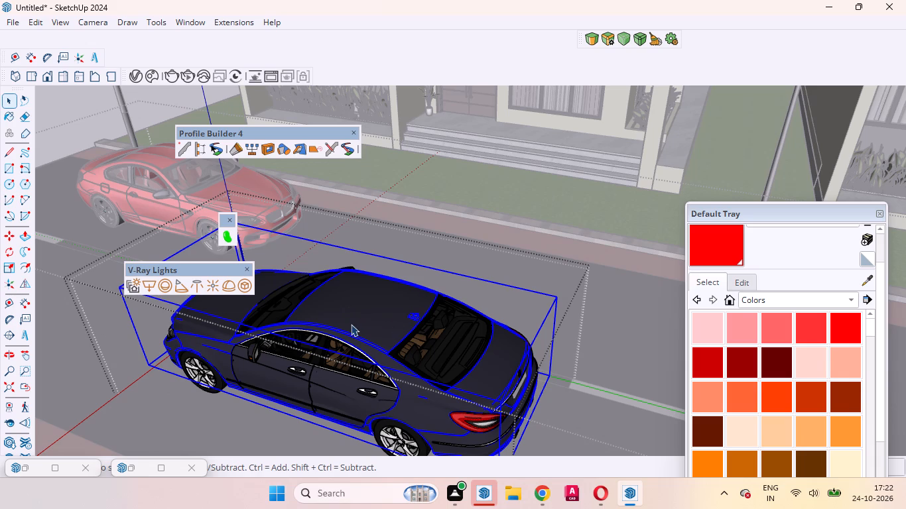
{"action": "scroll", "coordinate": [351, 324], "scroll_direction": "up", "scroll_amount": 1}
{"action": "triple_click", "coordinate": [361, 306]}
{"action": "left_click", "coordinate": [361, 306]}
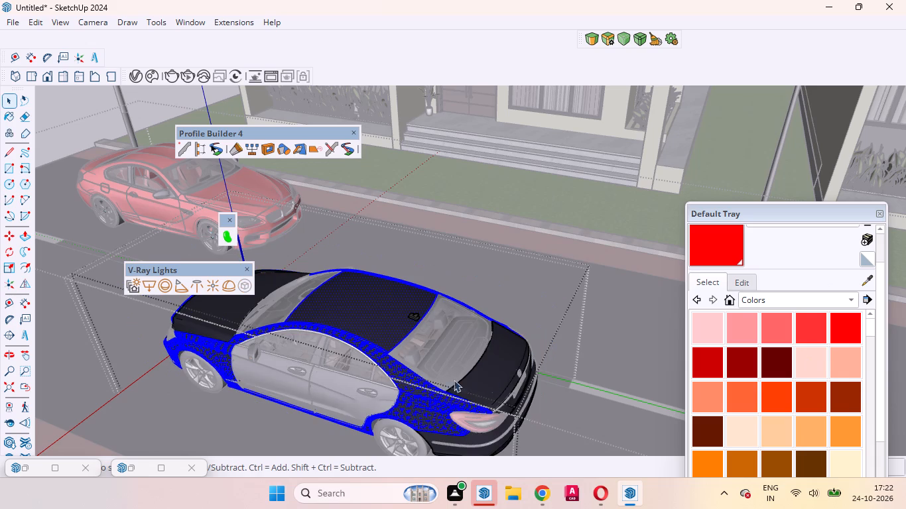
{"action": "scroll", "coordinate": [819, 326], "scroll_direction": "down", "scroll_amount": 10}
{"action": "scroll", "coordinate": [800, 418], "scroll_direction": "down", "scroll_amount": 3}
{"action": "left_click", "coordinate": [849, 360]}
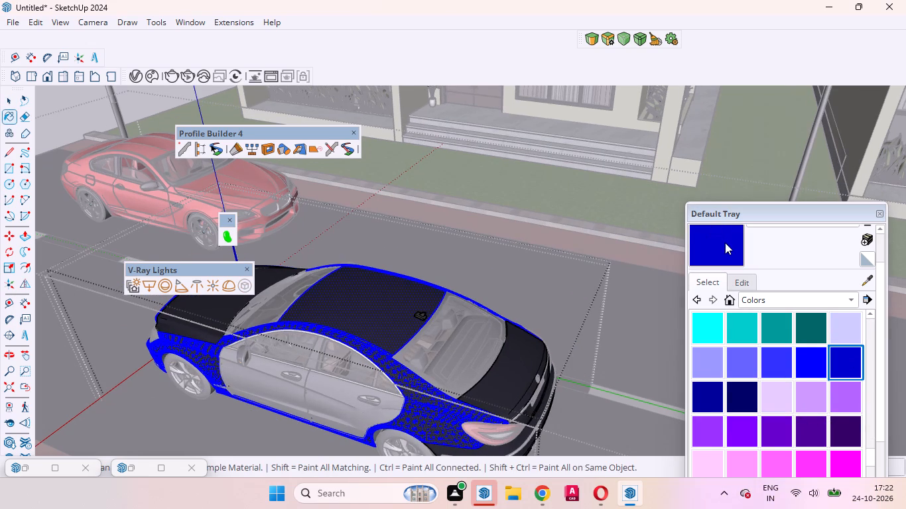
{"action": "scroll", "coordinate": [370, 316], "scroll_direction": "up", "scroll_amount": 8}
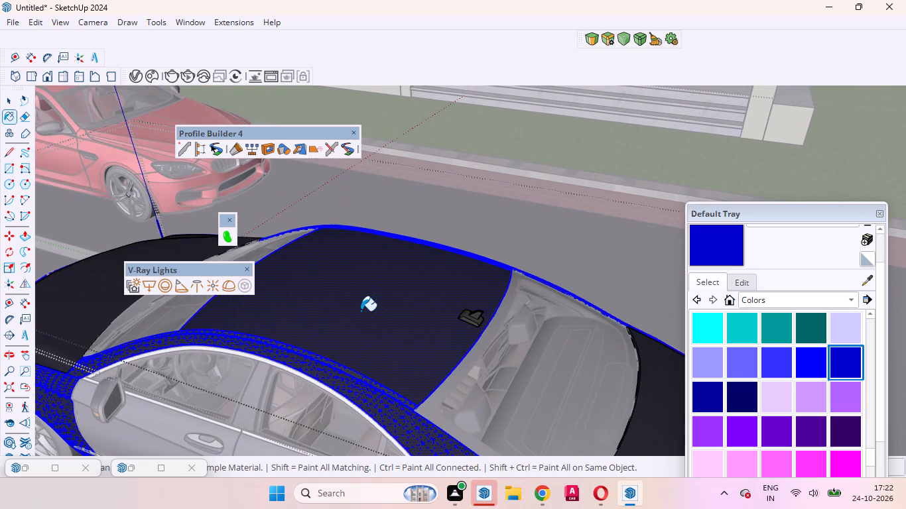
{"action": "left_click", "coordinate": [361, 311]}
Paint the sedan's boot lid and bonnet the same blue.
{"action": "scroll", "coordinate": [431, 253], "scroll_direction": "down", "scroll_amount": 5}
{"action": "scroll", "coordinate": [334, 312], "scroll_direction": "down", "scroll_amount": 5}
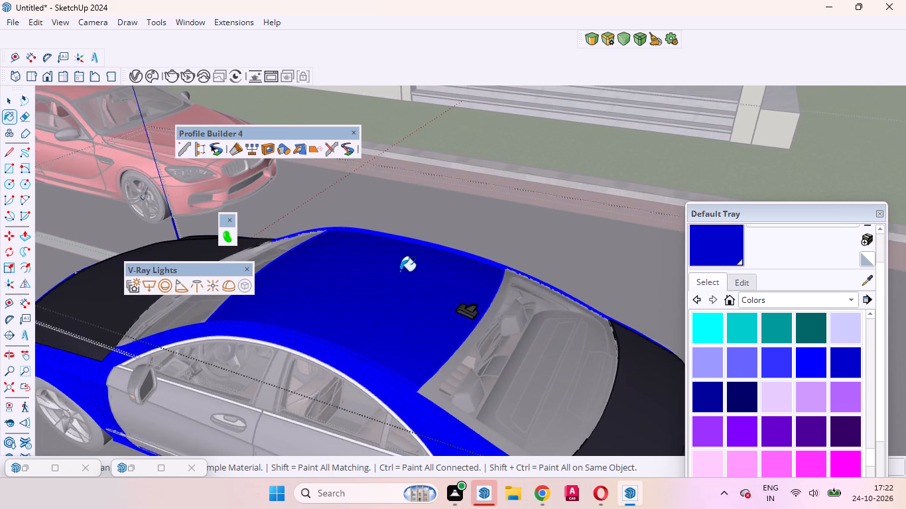
{"action": "scroll", "coordinate": [406, 270], "scroll_direction": "down", "scroll_amount": 4}
{"action": "left_click", "coordinate": [551, 363]}
{"action": "key", "text": "space"}
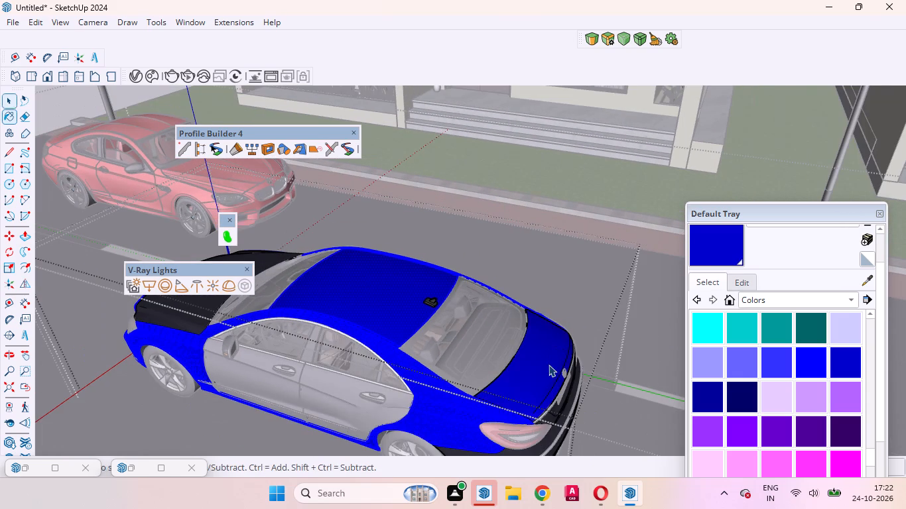
{"action": "scroll", "coordinate": [577, 322], "scroll_direction": "down", "scroll_amount": 5}
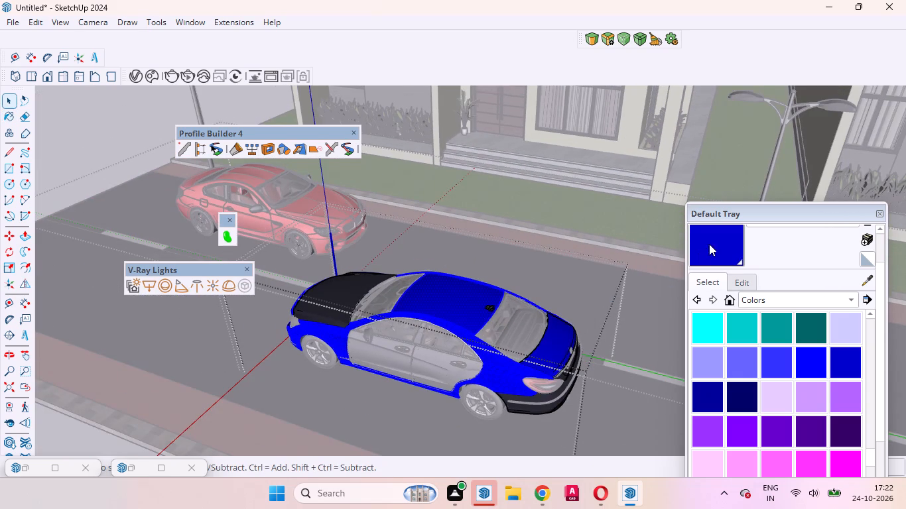
{"action": "left_click", "coordinate": [715, 241]}
{"action": "left_click", "coordinate": [316, 311]}
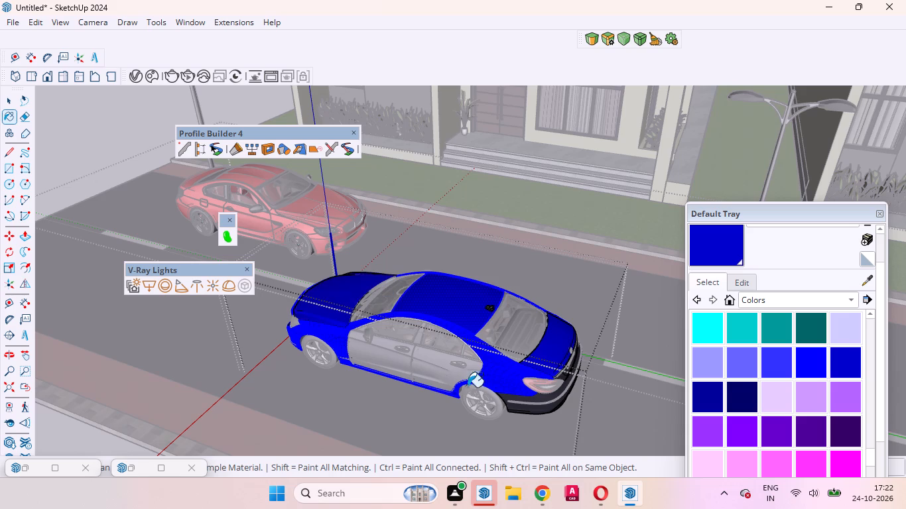
Paint the sedan's rear bumper blue, both above and below the chrome trim strip.
{"action": "scroll", "coordinate": [485, 390], "scroll_direction": "up", "scroll_amount": 16}
{"action": "left_click", "coordinate": [519, 382]}
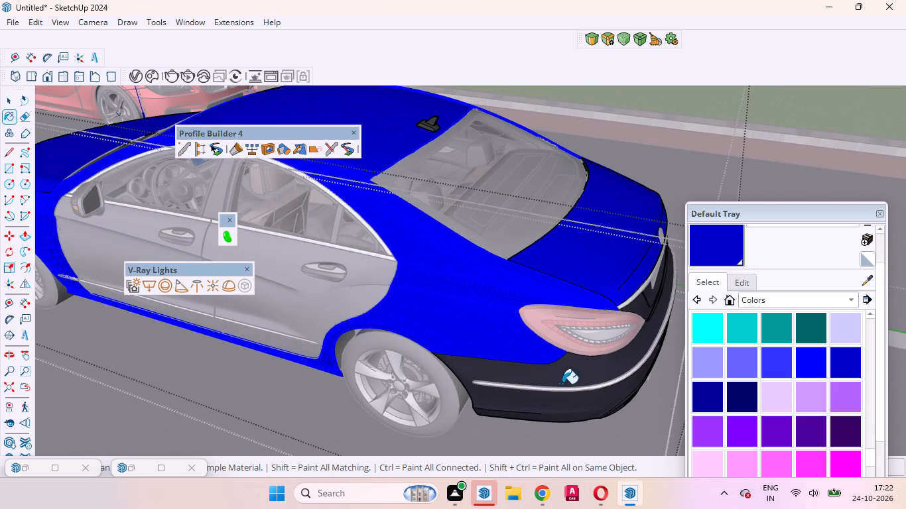
{"action": "left_click", "coordinate": [629, 400]}
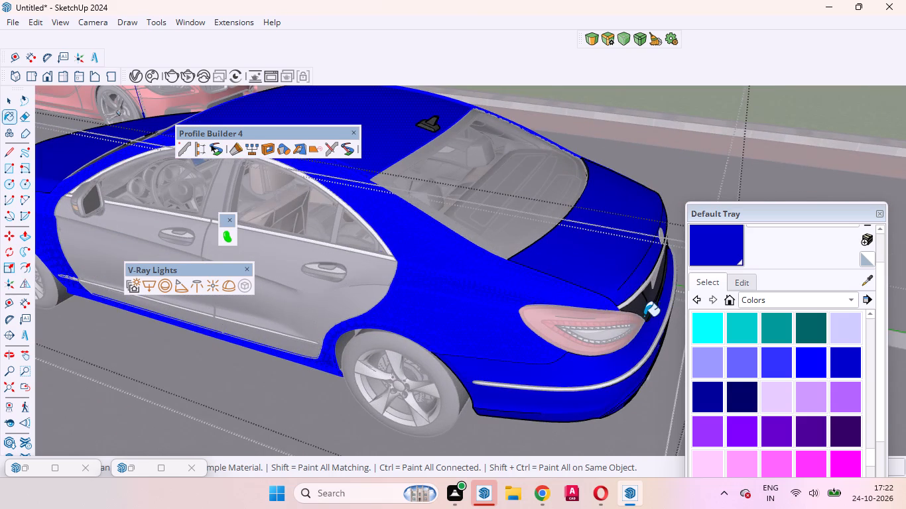
{"action": "left_click", "coordinate": [644, 311]}
{"action": "scroll", "coordinate": [651, 303], "scroll_direction": "up", "scroll_amount": 8}
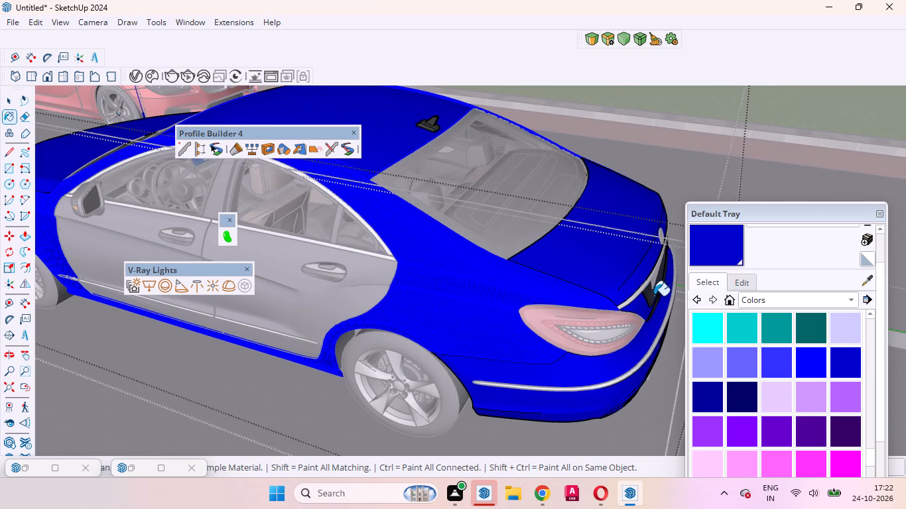
{"action": "scroll", "coordinate": [659, 296], "scroll_direction": "up", "scroll_amount": 5}
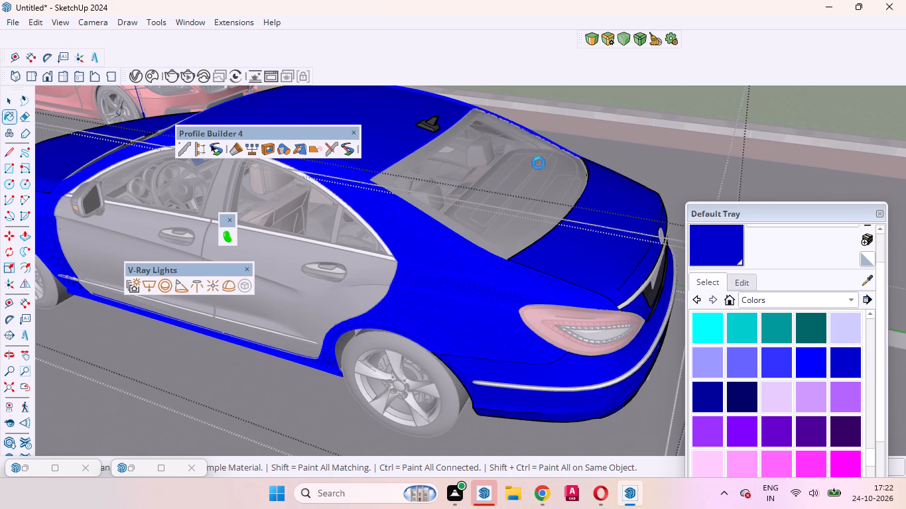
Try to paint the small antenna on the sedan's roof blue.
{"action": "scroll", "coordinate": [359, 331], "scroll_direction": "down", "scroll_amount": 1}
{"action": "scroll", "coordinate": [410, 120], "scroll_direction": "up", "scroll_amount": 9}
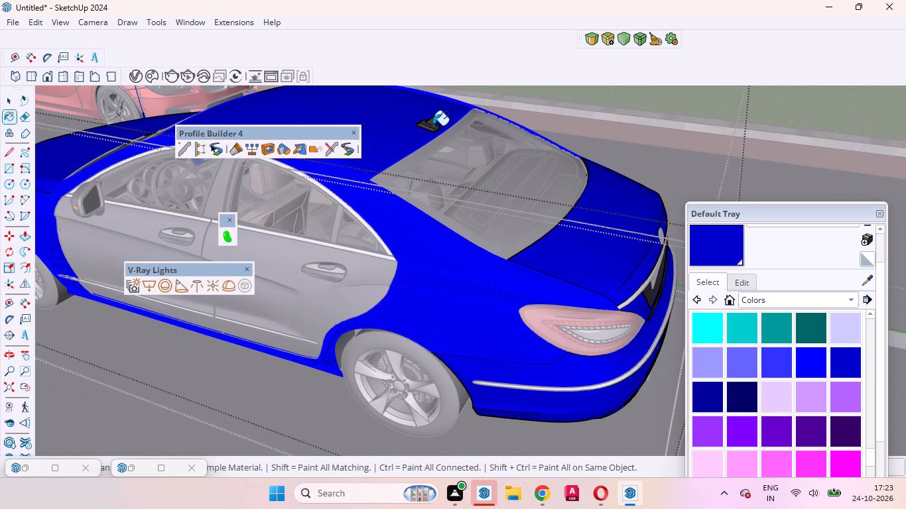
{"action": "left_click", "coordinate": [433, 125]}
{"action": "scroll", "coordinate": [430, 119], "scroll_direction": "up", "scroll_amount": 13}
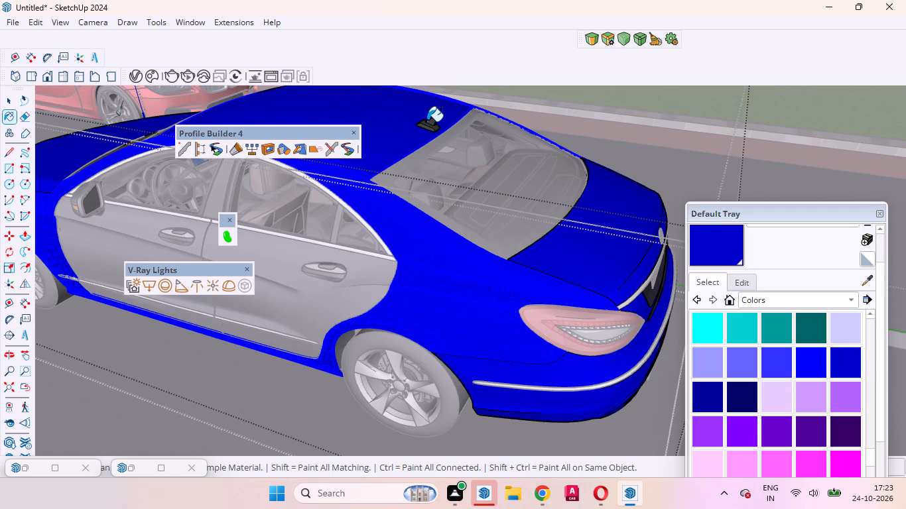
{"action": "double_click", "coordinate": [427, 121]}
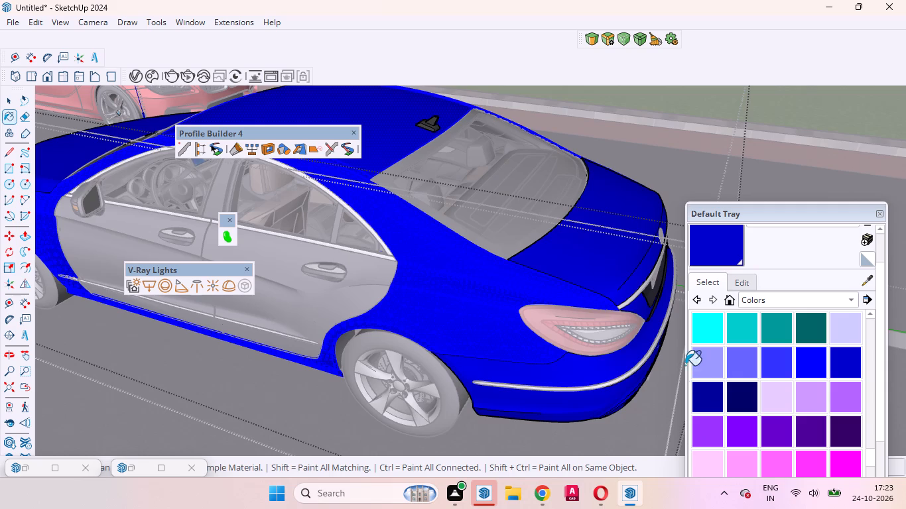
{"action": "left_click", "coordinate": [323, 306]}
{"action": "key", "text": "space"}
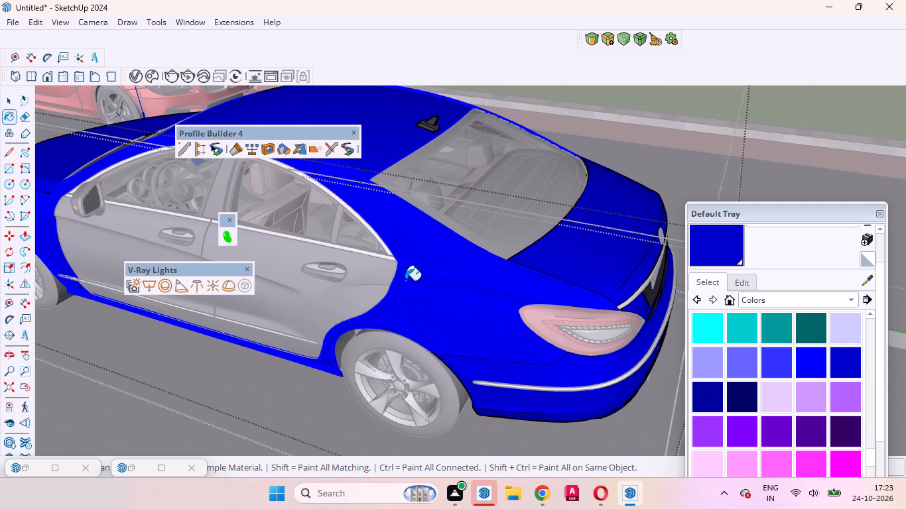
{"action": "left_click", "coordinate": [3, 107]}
Paint the recessed black panel around the sedan's rear number plate blue.
{"action": "middle_click_drag", "start_coordinate": [485, 227], "coordinate": [300, 306]}
{"action": "scroll", "coordinate": [297, 248], "scroll_direction": "up", "scroll_amount": 1}
{"action": "scroll", "coordinate": [297, 247], "scroll_direction": "down", "scroll_amount": 13}
{"action": "scroll", "coordinate": [465, 299], "scroll_direction": "up", "scroll_amount": 10}
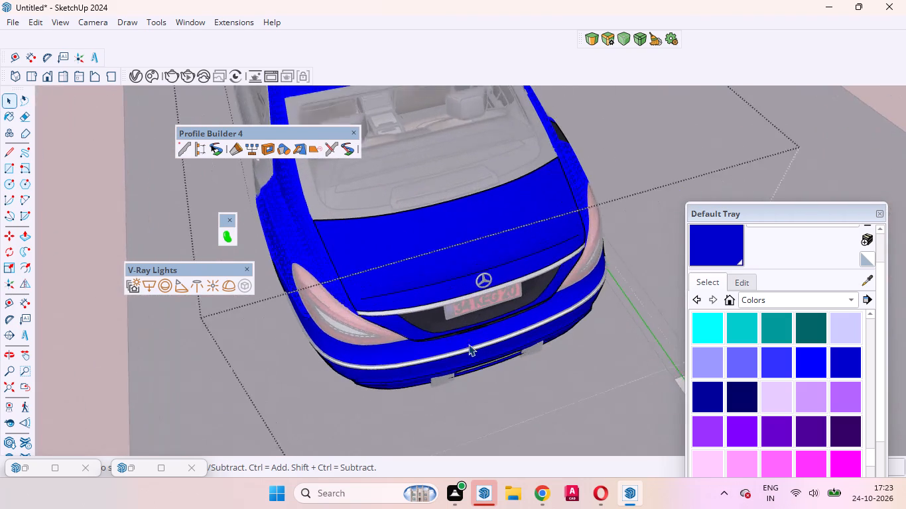
{"action": "middle_click_drag", "start_coordinate": [467, 341], "coordinate": [459, 278]}
{"action": "scroll", "coordinate": [460, 319], "scroll_direction": "up", "scroll_amount": 7}
{"action": "left_click", "coordinate": [407, 308]}
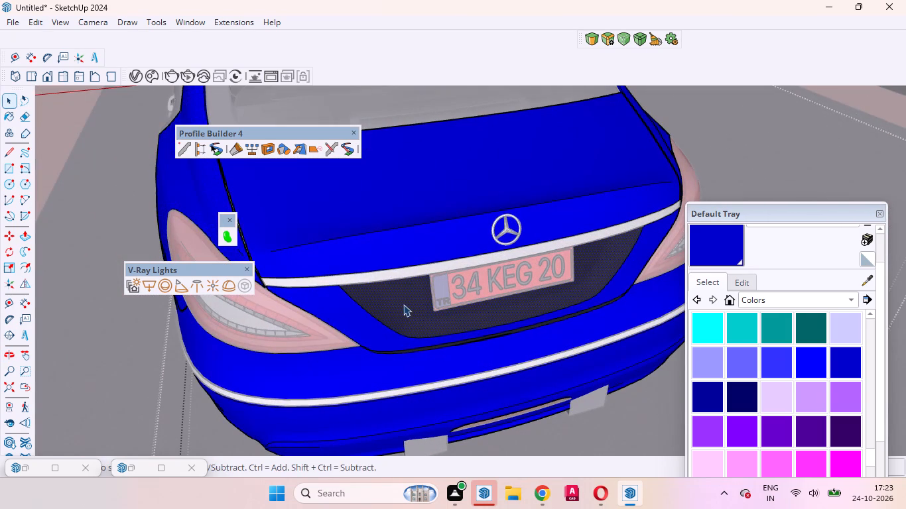
{"action": "left_click", "coordinate": [712, 241]}
{"action": "left_click", "coordinate": [405, 303]}
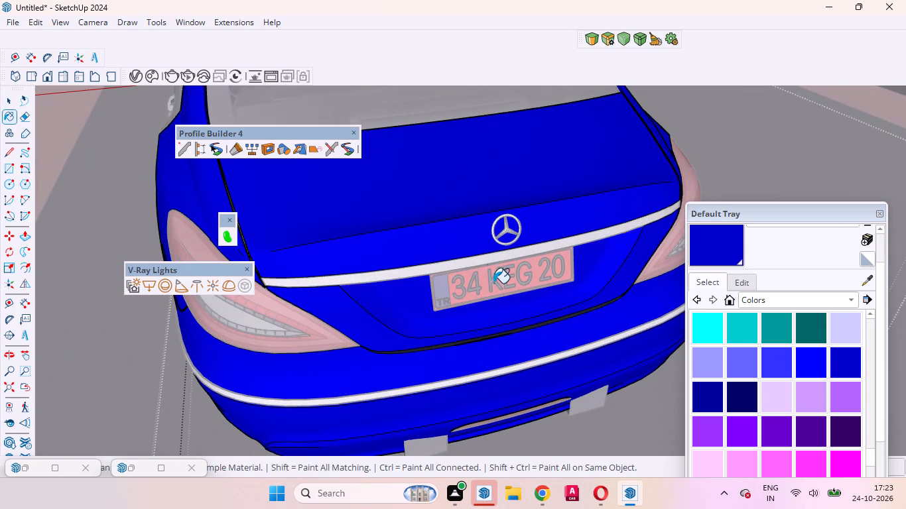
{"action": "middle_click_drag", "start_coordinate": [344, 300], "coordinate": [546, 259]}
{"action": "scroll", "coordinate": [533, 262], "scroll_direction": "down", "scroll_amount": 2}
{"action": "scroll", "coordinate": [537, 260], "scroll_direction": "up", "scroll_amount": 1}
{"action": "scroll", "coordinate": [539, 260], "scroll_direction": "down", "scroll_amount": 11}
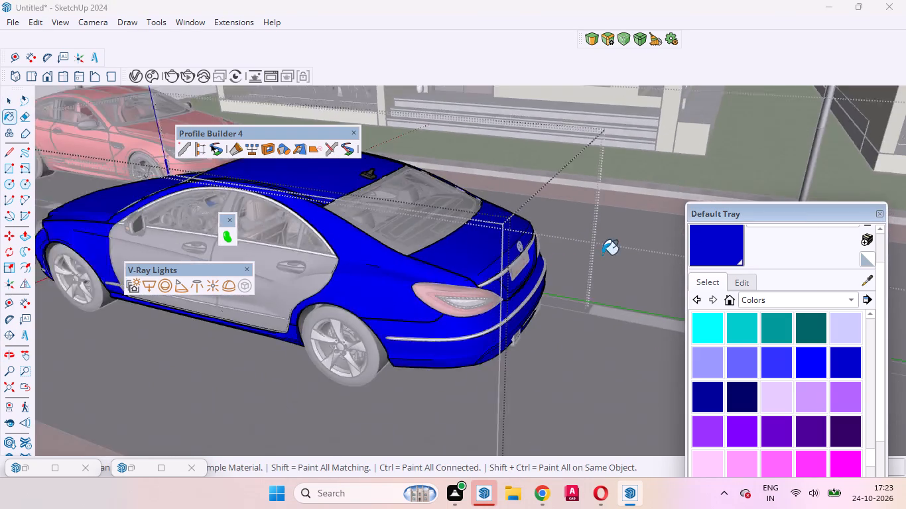
Paint the sedan's front side door the same blue as the rest of the body.
{"action": "scroll", "coordinate": [602, 254], "scroll_direction": "down", "scroll_amount": 7}
{"action": "scroll", "coordinate": [362, 287], "scroll_direction": "up", "scroll_amount": 7}
{"action": "key", "text": "space"}
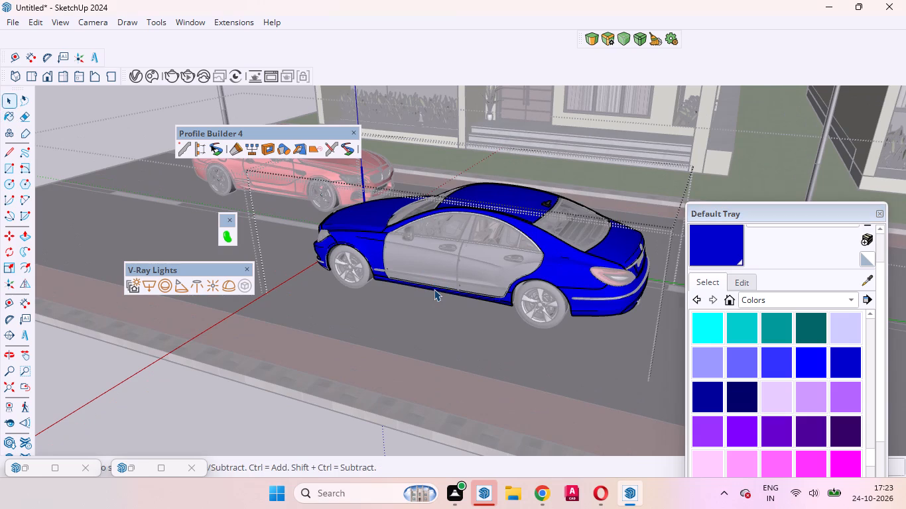
{"action": "left_click", "coordinate": [430, 257]}
{"action": "double_click", "coordinate": [430, 257]}
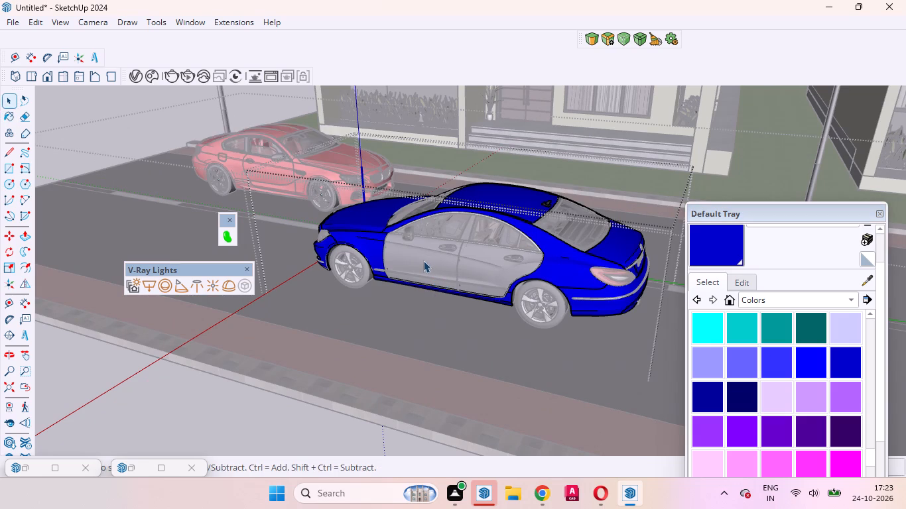
{"action": "triple_click", "coordinate": [423, 260]}
{"action": "left_click", "coordinate": [726, 247]}
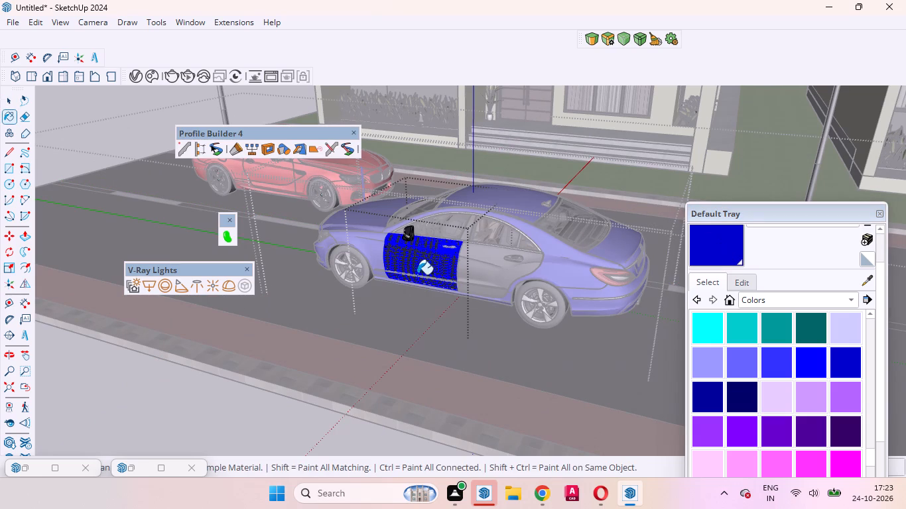
{"action": "left_click", "coordinate": [401, 278]}
{"action": "left_click", "coordinate": [419, 262]}
{"action": "scroll", "coordinate": [432, 258], "scroll_direction": "up", "scroll_amount": 10}
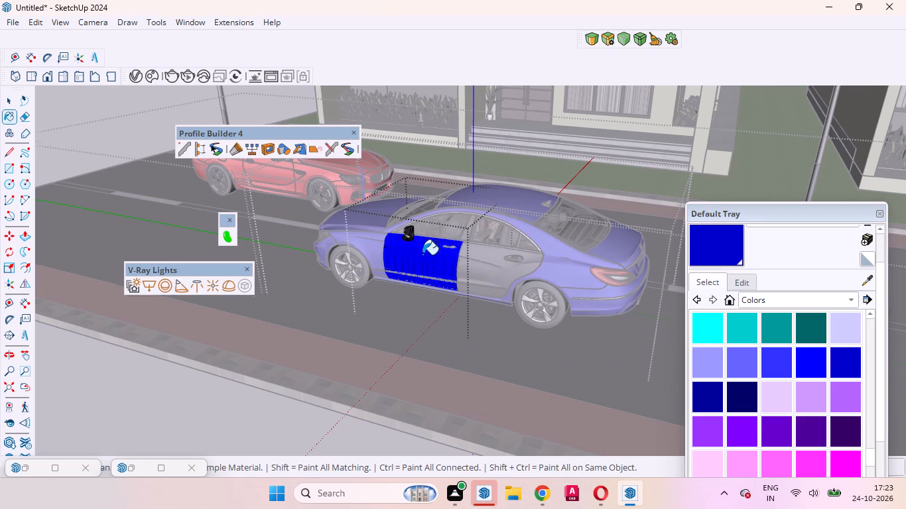
Paint the sedan's rear side door, on the same side as the blue front door, the same blue.
{"action": "key", "text": "space"}
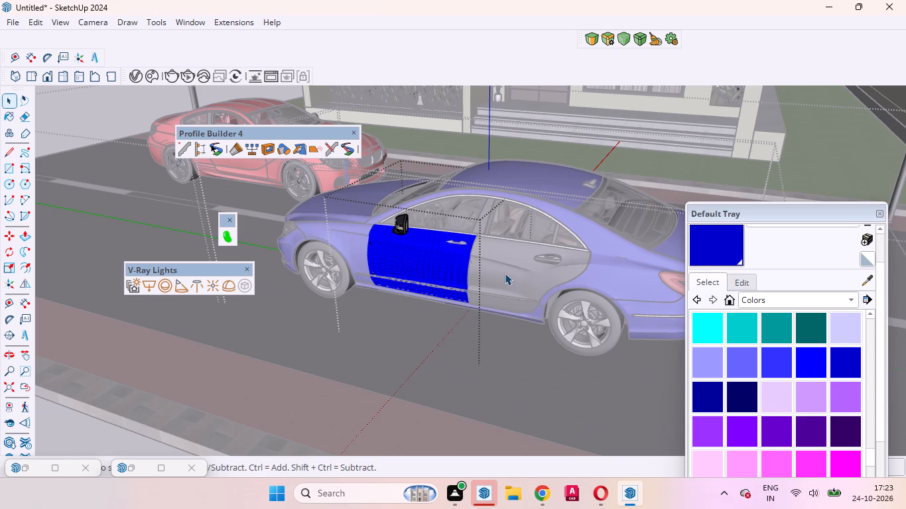
{"action": "double_click", "coordinate": [505, 273]}
{"action": "double_click", "coordinate": [505, 273]}
{"action": "left_click", "coordinate": [517, 277]}
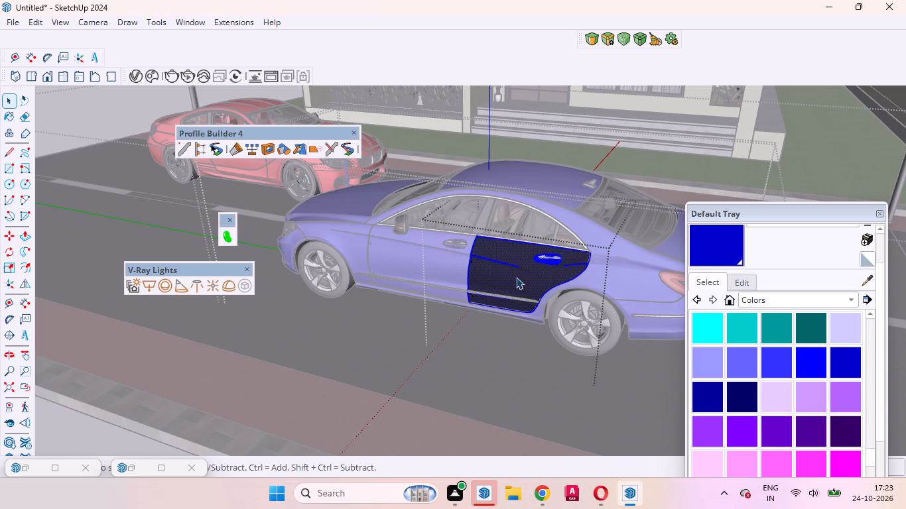
{"action": "left_click", "coordinate": [704, 249]}
{"action": "left_click", "coordinate": [499, 289]}
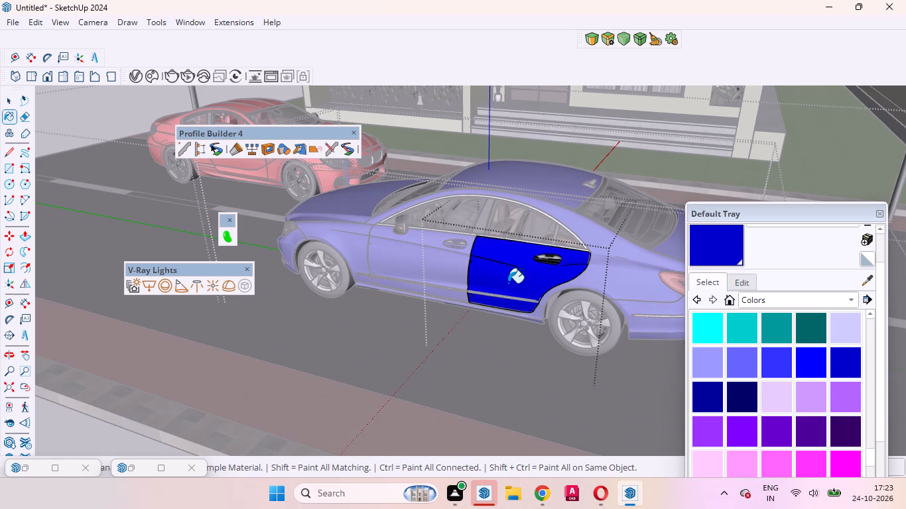
Paint the dark recess and the dark grip of the sedan's rear door handle blue.
{"action": "key", "text": "space"}
{"action": "scroll", "coordinate": [521, 238], "scroll_direction": "up", "scroll_amount": 19}
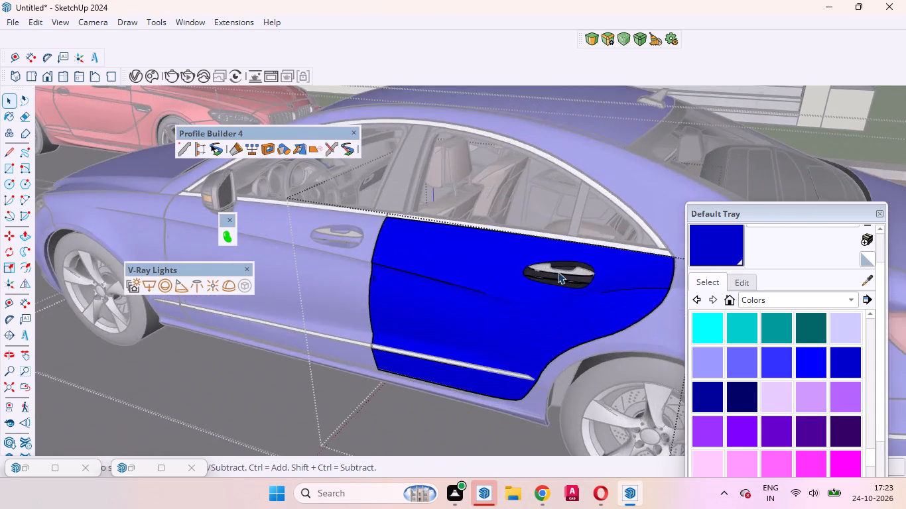
{"action": "scroll", "coordinate": [558, 272], "scroll_direction": "up", "scroll_amount": 2}
{"action": "middle_click_drag", "start_coordinate": [558, 278], "coordinate": [621, 188]}
{"action": "scroll", "coordinate": [575, 258], "scroll_direction": "up", "scroll_amount": 9}
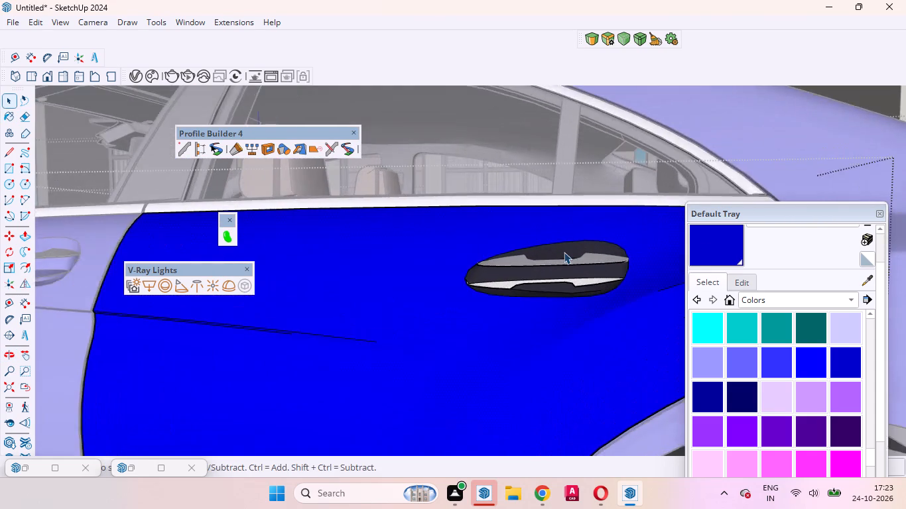
{"action": "left_click", "coordinate": [563, 252]}
{"action": "left_click", "coordinate": [710, 245]}
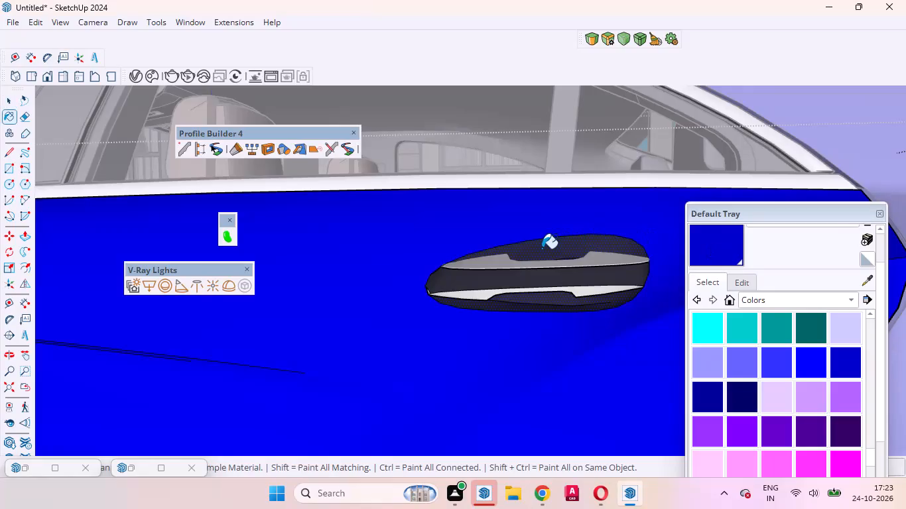
{"action": "left_click", "coordinate": [542, 249]}
{"action": "scroll", "coordinate": [571, 262], "scroll_direction": "up", "scroll_amount": 14}
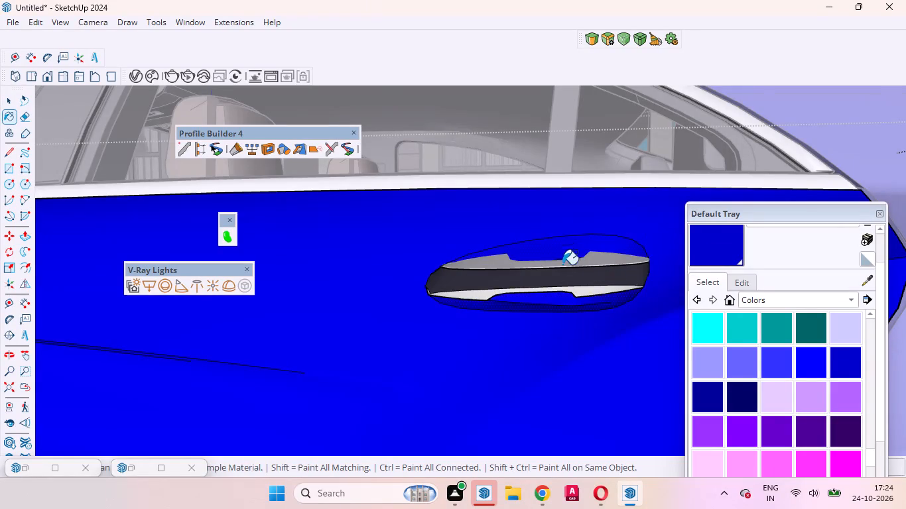
{"action": "left_click", "coordinate": [599, 288]}
{"action": "key", "text": "space"}
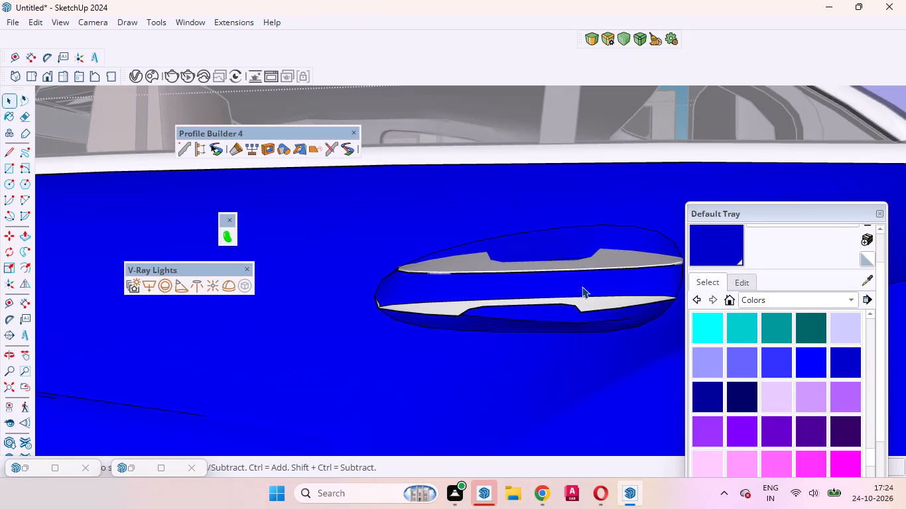
Leave the nested door, sedan and car groups and return to the full street scene with nothing selected.
{"action": "scroll", "coordinate": [564, 283], "scroll_direction": "down", "scroll_amount": 11}
{"action": "scroll", "coordinate": [536, 235], "scroll_direction": "down", "scroll_amount": 8}
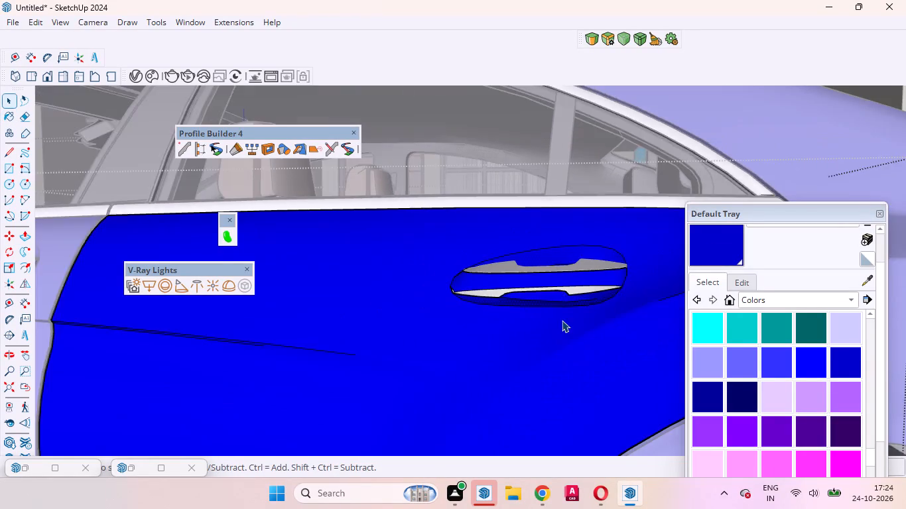
{"action": "scroll", "coordinate": [562, 320], "scroll_direction": "down", "scroll_amount": 12}
{"action": "middle_click_drag", "start_coordinate": [493, 391], "coordinate": [552, 483]}
{"action": "scroll", "coordinate": [541, 285], "scroll_direction": "down", "scroll_amount": 19}
{"action": "scroll", "coordinate": [509, 273], "scroll_direction": "down", "scroll_amount": 12}
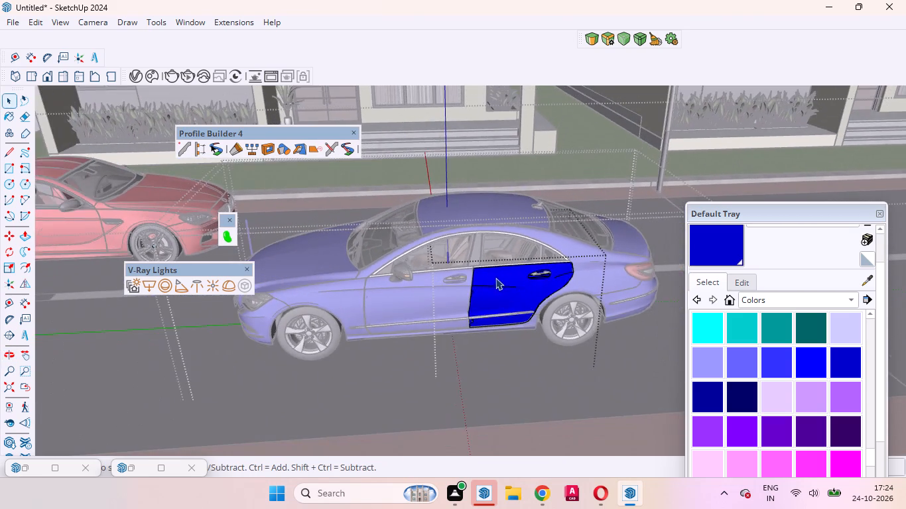
{"action": "scroll", "coordinate": [495, 278], "scroll_direction": "down", "scroll_amount": 12}
{"action": "left_click", "coordinate": [572, 439]}
{"action": "triple_click", "coordinate": [560, 436]}
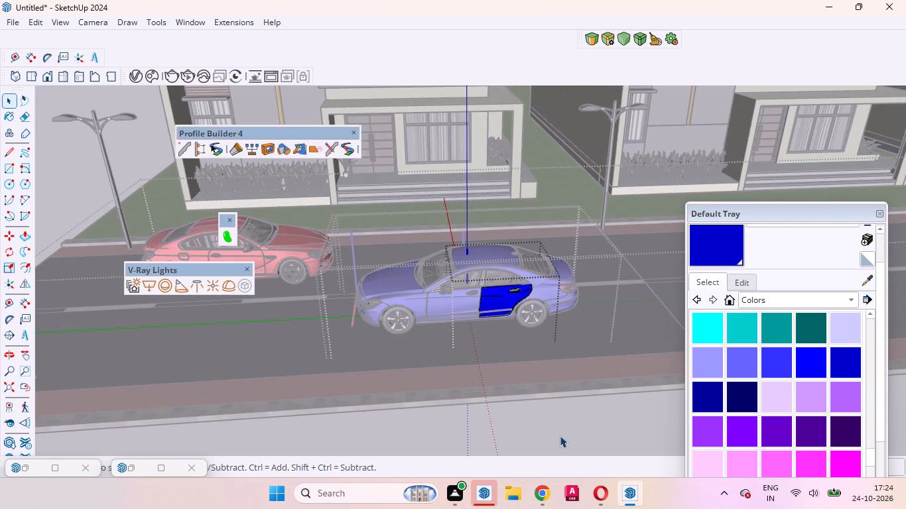
{"action": "double_click", "coordinate": [558, 432]}
{"action": "scroll", "coordinate": [495, 292], "scroll_direction": "up", "scroll_amount": 4}
{"action": "middle_click_drag", "start_coordinate": [507, 325], "coordinate": [489, 319]}
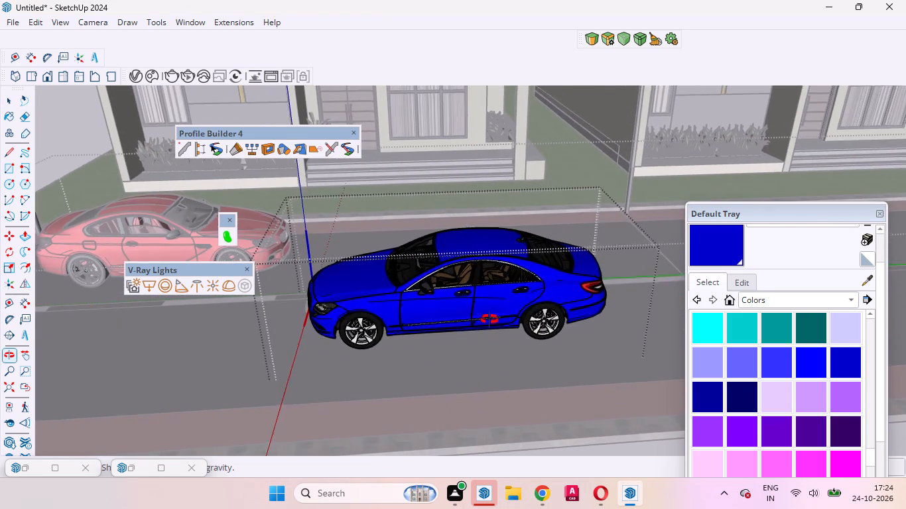
{"action": "middle_click_drag", "start_coordinate": [489, 319], "coordinate": [450, 289]}
{"action": "scroll", "coordinate": [450, 289], "scroll_direction": "up", "scroll_amount": 1}
{"action": "scroll", "coordinate": [452, 290], "scroll_direction": "down", "scroll_amount": 16}
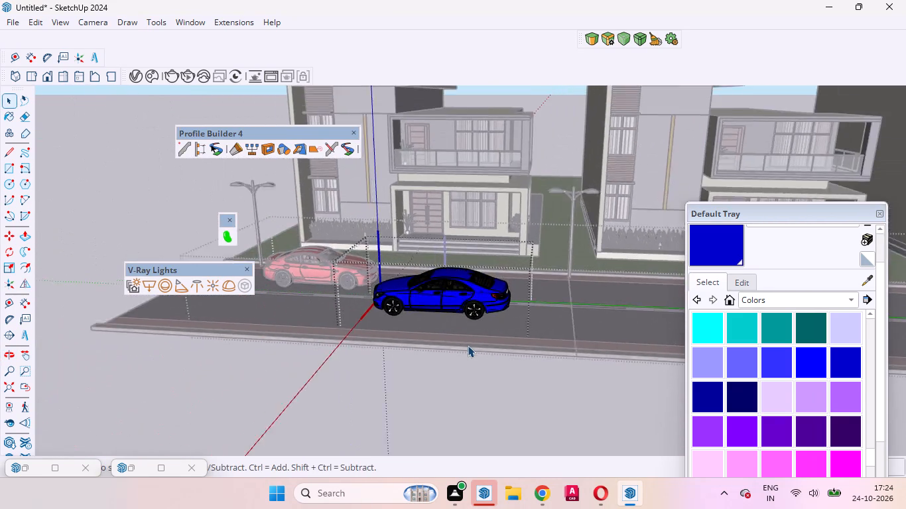
{"action": "scroll", "coordinate": [468, 345], "scroll_direction": "down", "scroll_amount": 5}
{"action": "left_click", "coordinate": [476, 399]}
{"action": "double_click", "coordinate": [451, 388]}
{"action": "left_click", "coordinate": [424, 384]}
{"action": "left_click", "coordinate": [361, 384]}
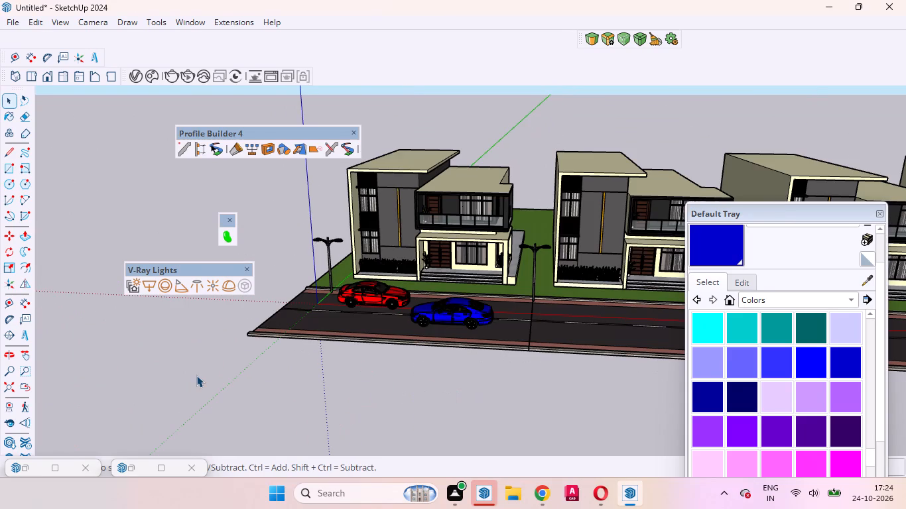
{"action": "left_click", "coordinate": [196, 375]}
Rotate the white car inside the cars group by 90 degrees so it faces along the road.
{"action": "scroll", "coordinate": [538, 293], "scroll_direction": "up", "scroll_amount": 9}
{"action": "middle_click_drag", "start_coordinate": [522, 361], "coordinate": [519, 401]}
{"action": "scroll", "coordinate": [513, 382], "scroll_direction": "up", "scroll_amount": 1}
{"action": "scroll", "coordinate": [500, 327], "scroll_direction": "down", "scroll_amount": 20}
{"action": "scroll", "coordinate": [500, 327], "scroll_direction": "down", "scroll_amount": 4}
{"action": "scroll", "coordinate": [587, 351], "scroll_direction": "up", "scroll_amount": 2}
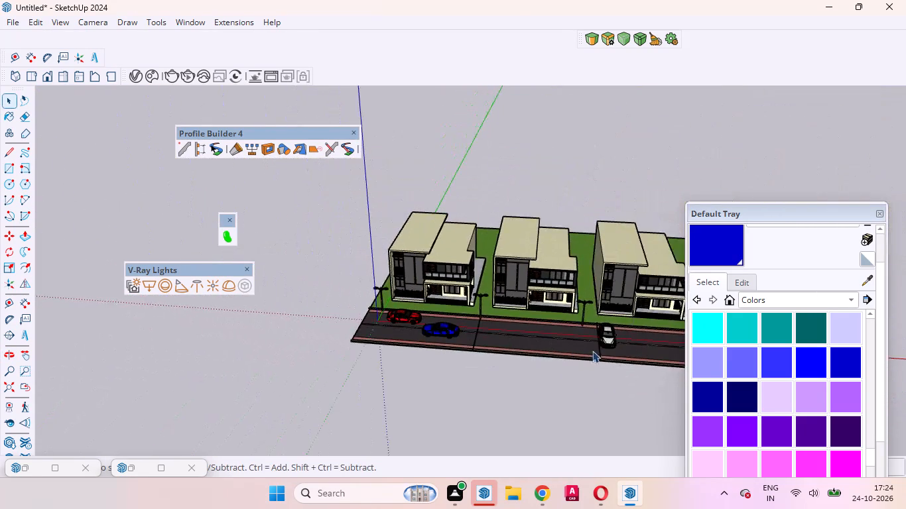
{"action": "scroll", "coordinate": [592, 351], "scroll_direction": "up", "scroll_amount": 6}
{"action": "scroll", "coordinate": [565, 331], "scroll_direction": "down", "scroll_amount": 4}
{"action": "middle_click_drag", "start_coordinate": [477, 345], "coordinate": [506, 333]}
{"action": "scroll", "coordinate": [588, 316], "scroll_direction": "up", "scroll_amount": 9}
{"action": "left_click", "coordinate": [617, 315]}
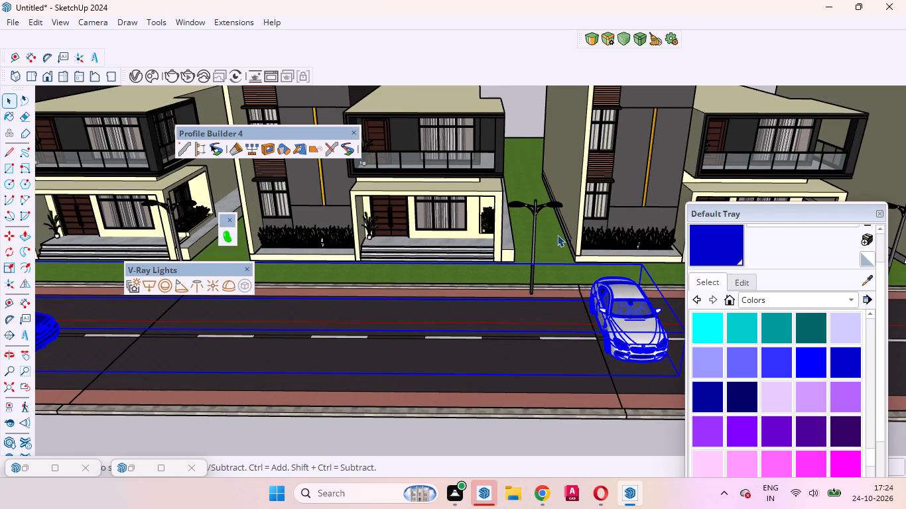
{"action": "scroll", "coordinate": [548, 243], "scroll_direction": "down", "scroll_amount": 10}
{"action": "scroll", "coordinate": [600, 295], "scroll_direction": "up", "scroll_amount": 5}
{"action": "left_click", "coordinate": [546, 299]}
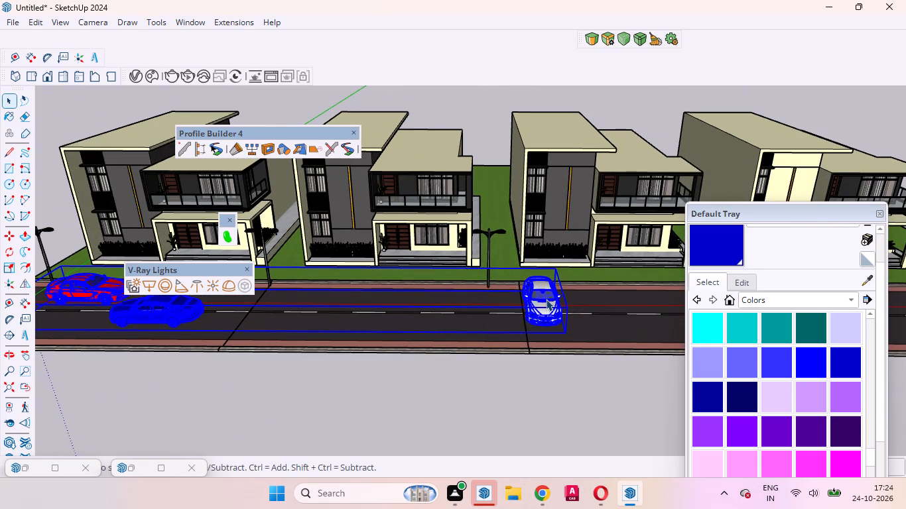
{"action": "triple_click", "coordinate": [547, 301]}
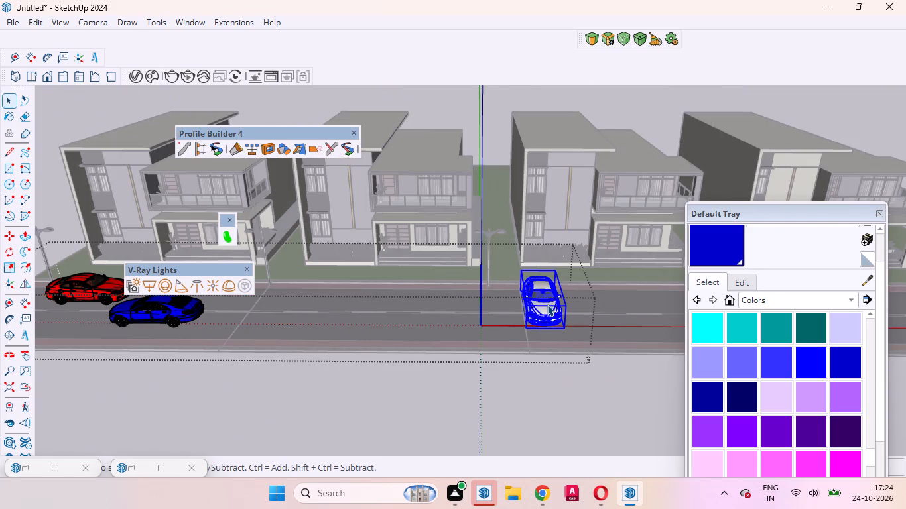
{"action": "key", "text": "q"}
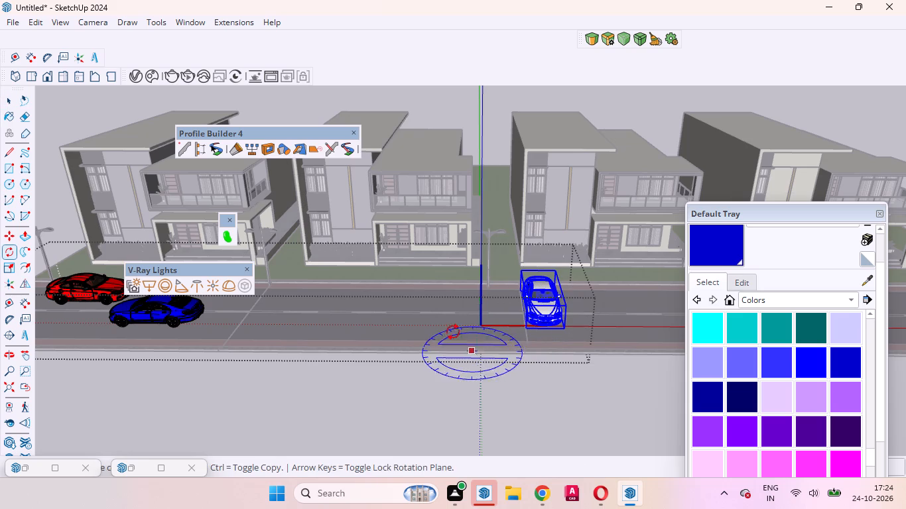
{"action": "left_click", "coordinate": [435, 324]}
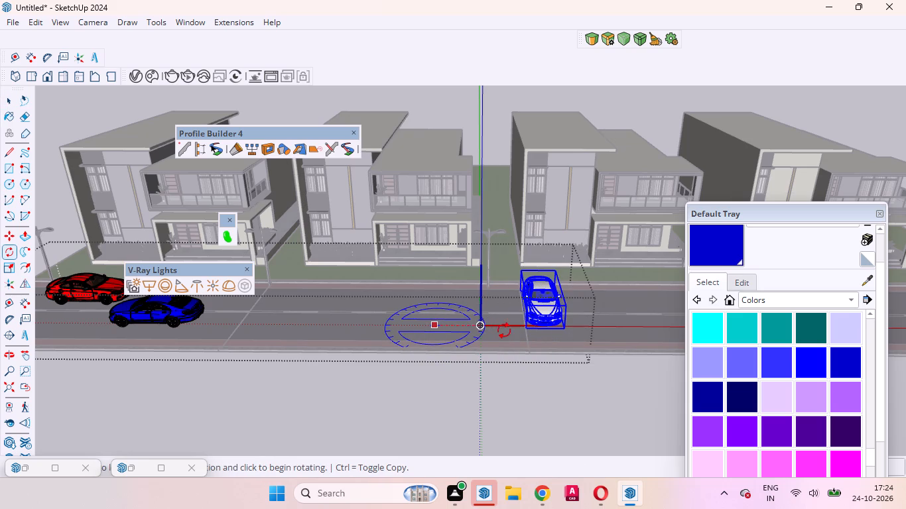
{"action": "left_click", "coordinate": [508, 331]}
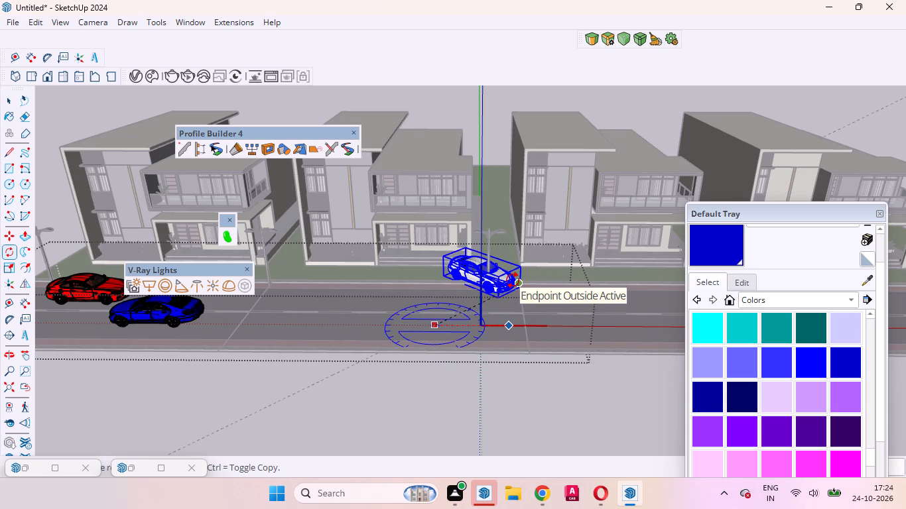
{"action": "type", "text": "90"}
{"action": "key", "text": "Return"}
{"action": "key", "text": "space"}
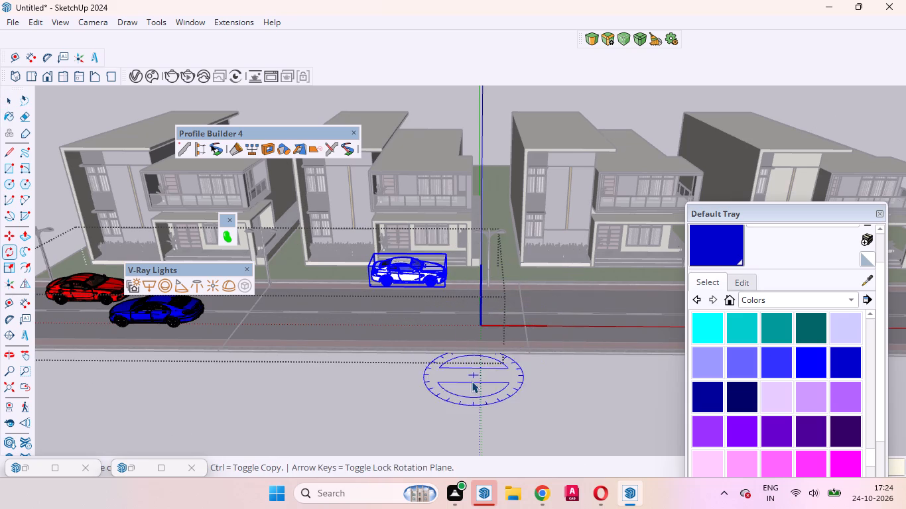
{"action": "left_click", "coordinate": [465, 406]}
Move the white car off the roadside verge into the road lane nearest the houses.
{"action": "scroll", "coordinate": [426, 285], "scroll_direction": "up", "scroll_amount": 3}
{"action": "left_click", "coordinate": [407, 270]}
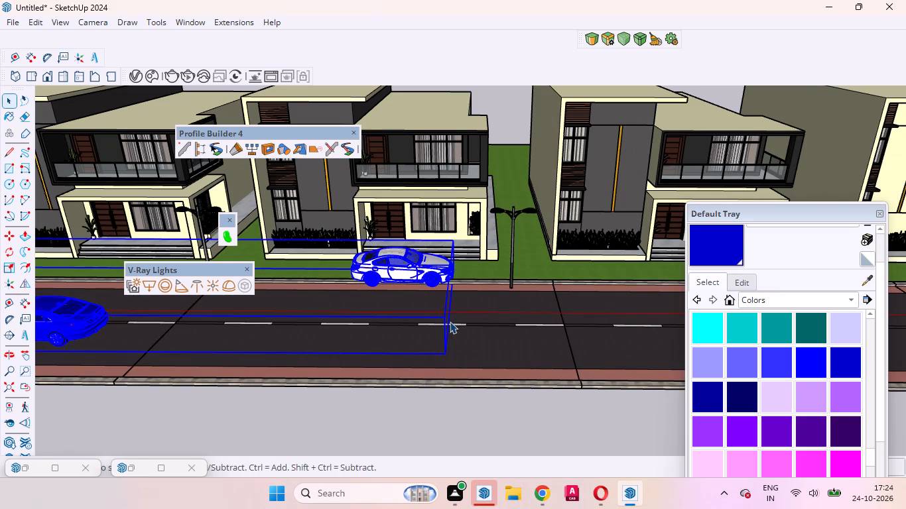
{"action": "double_click", "coordinate": [409, 256]}
{"action": "left_click", "coordinate": [405, 264]}
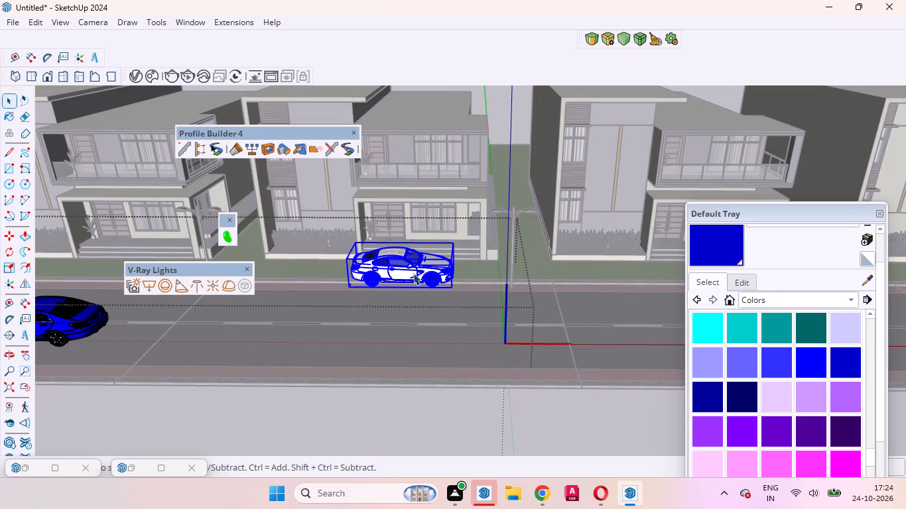
{"action": "key", "text": "m"}
{"action": "left_click", "coordinate": [413, 294]}
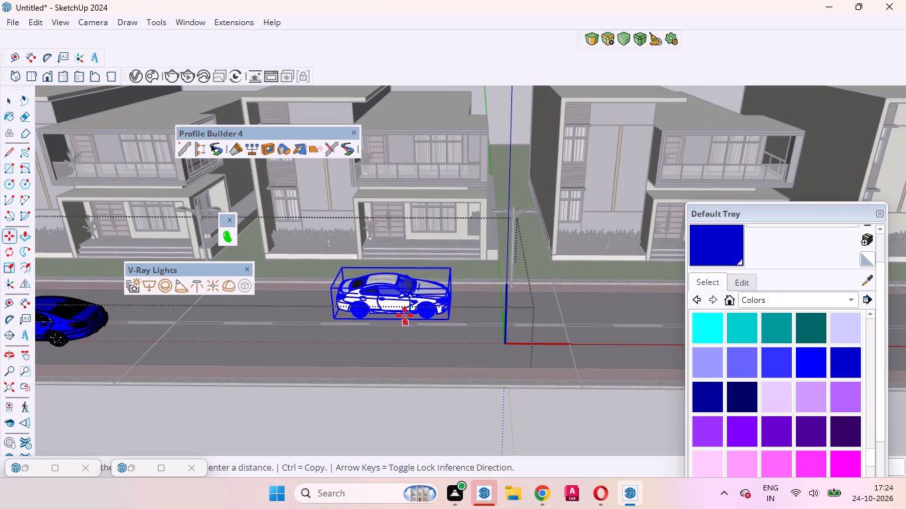
{"action": "left_click", "coordinate": [404, 315]}
{"action": "key", "text": "space"}
{"action": "left_click", "coordinate": [521, 428]}
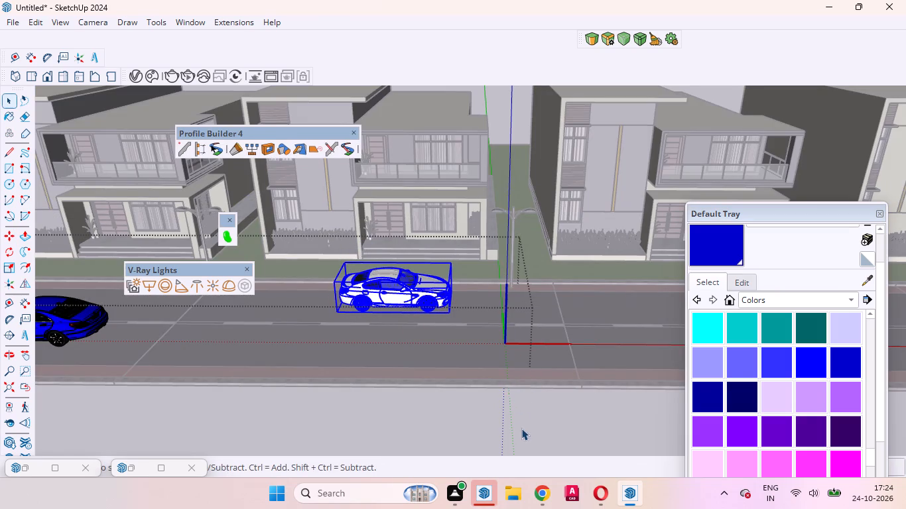
Move the blue sedan farther along its lane, to between the red and white cars, and check the spacing from above.
{"action": "scroll", "coordinate": [537, 296], "scroll_direction": "down", "scroll_amount": 9}
{"action": "scroll", "coordinate": [371, 303], "scroll_direction": "up", "scroll_amount": 5}
{"action": "scroll", "coordinate": [436, 305], "scroll_direction": "up", "scroll_amount": 4}
{"action": "scroll", "coordinate": [406, 322], "scroll_direction": "down", "scroll_amount": 4}
{"action": "middle_click_drag", "start_coordinate": [435, 319], "coordinate": [458, 327]}
{"action": "scroll", "coordinate": [458, 327], "scroll_direction": "up", "scroll_amount": 1}
{"action": "scroll", "coordinate": [487, 322], "scroll_direction": "down", "scroll_amount": 8}
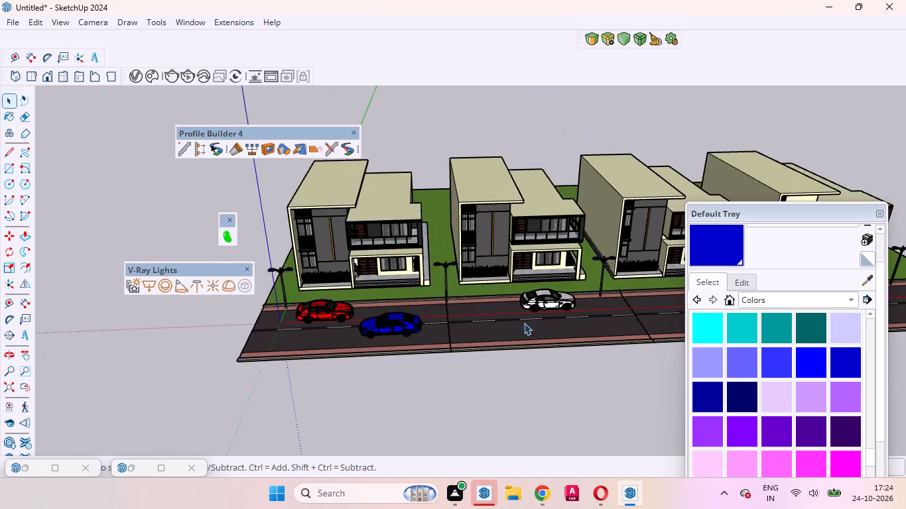
{"action": "scroll", "coordinate": [524, 323], "scroll_direction": "down", "scroll_amount": 1}
{"action": "left_click", "coordinate": [434, 329]}
{"action": "scroll", "coordinate": [433, 324], "scroll_direction": "up", "scroll_amount": 9}
{"action": "double_click", "coordinate": [434, 323]}
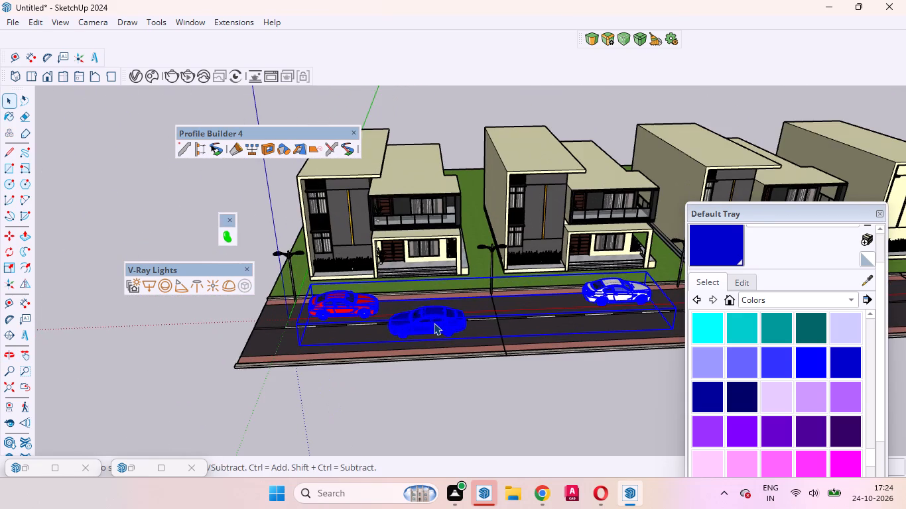
{"action": "left_click", "coordinate": [428, 323]}
{"action": "key", "text": "m"}
{"action": "left_click", "coordinate": [480, 339]}
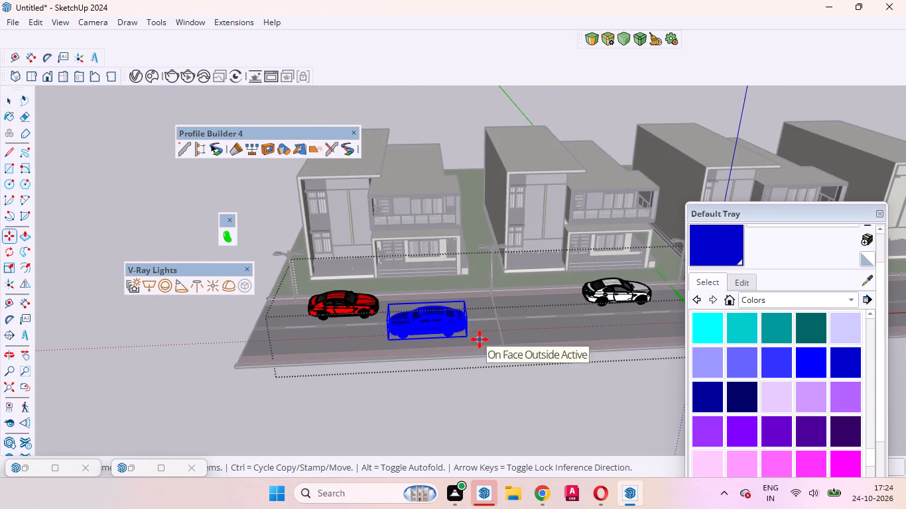
{"action": "left_click", "coordinate": [545, 336]}
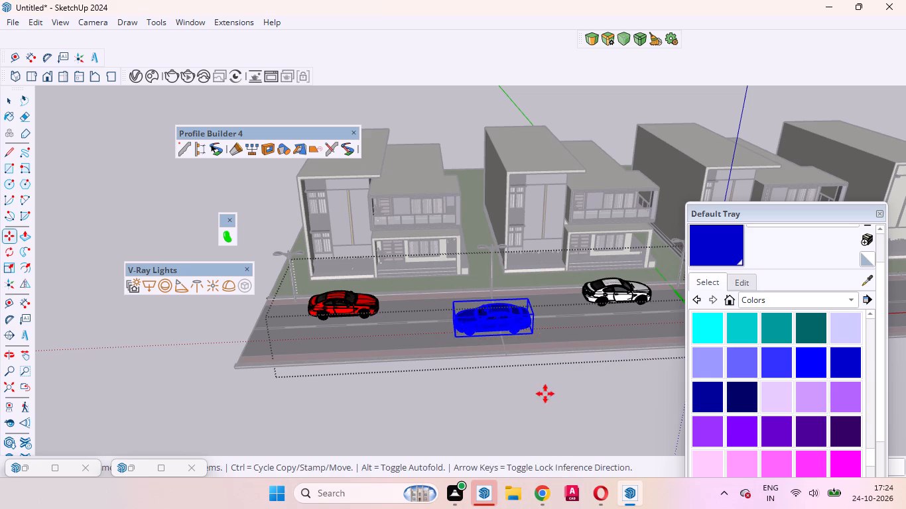
{"action": "key", "text": "space"}
{"action": "left_click", "coordinate": [497, 423]}
{"action": "scroll", "coordinate": [414, 315], "scroll_direction": "up", "scroll_amount": 1}
{"action": "middle_click_drag", "start_coordinate": [415, 315], "coordinate": [737, 370]}
{"action": "scroll", "coordinate": [605, 267], "scroll_direction": "up", "scroll_amount": 2}
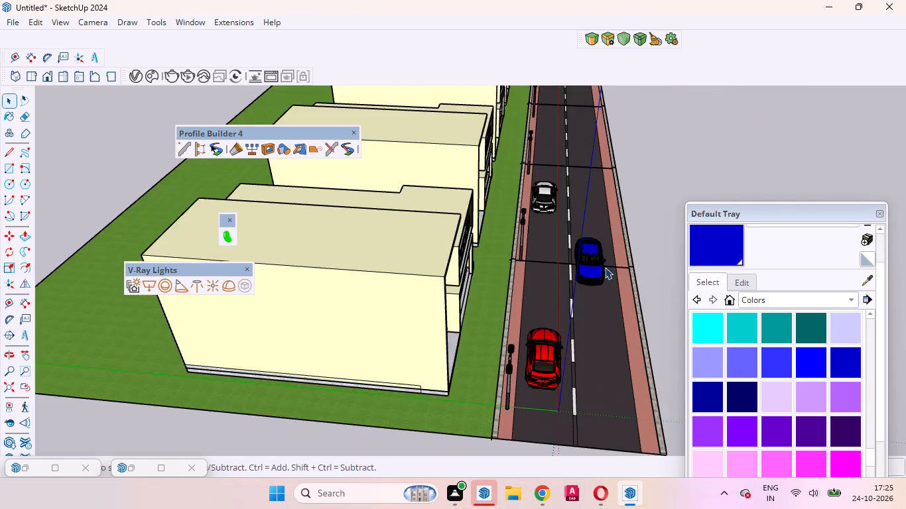
Shift the blue sedan slightly sideways inside the cars group, away from the dashed centre line, and leave the group.
{"action": "scroll", "coordinate": [605, 267], "scroll_direction": "up", "scroll_amount": 7}
{"action": "left_click", "coordinate": [584, 260]}
{"action": "double_click", "coordinate": [566, 278]}
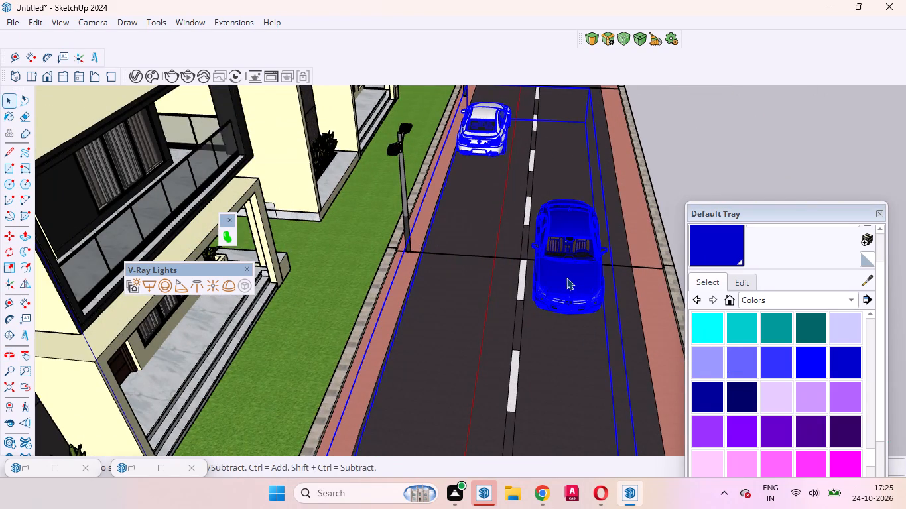
{"action": "left_click", "coordinate": [566, 289]}
{"action": "key", "text": "m"}
{"action": "left_click", "coordinate": [585, 354]}
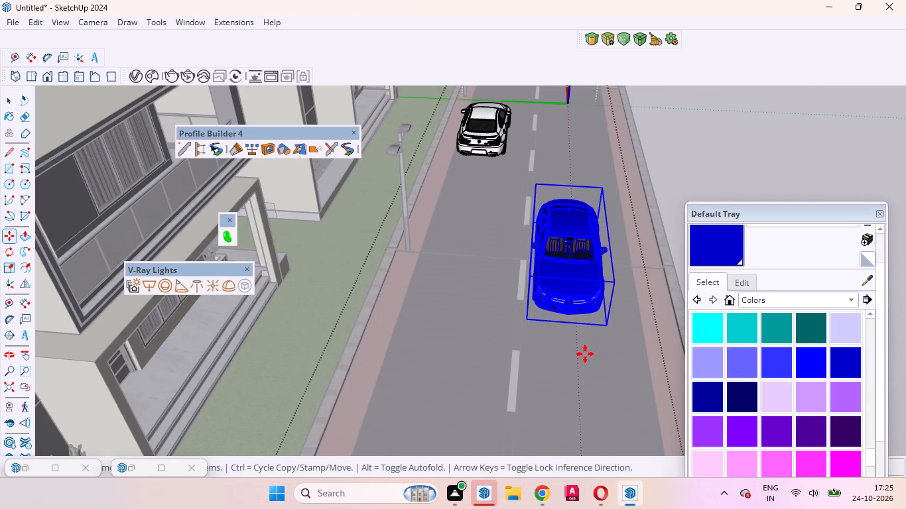
{"action": "left_click", "coordinate": [590, 356]}
{"action": "key", "text": "space"}
{"action": "left_click", "coordinate": [688, 164]}
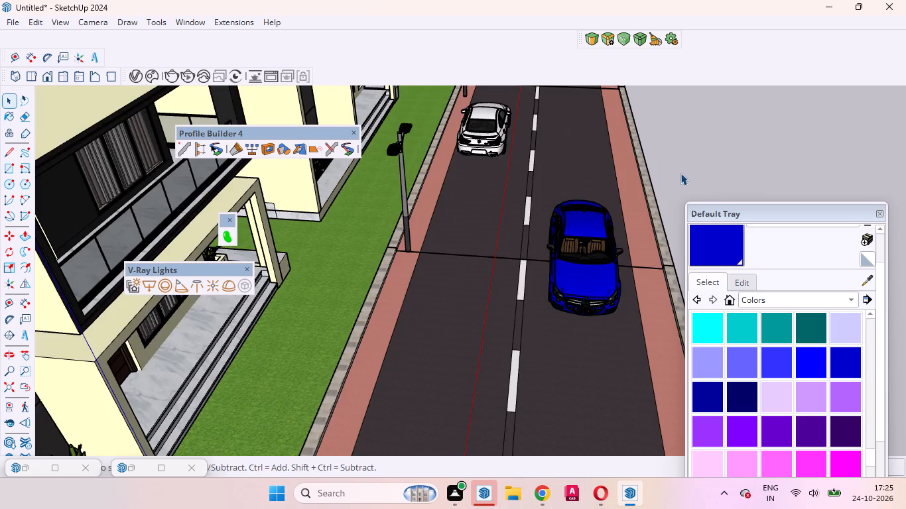
Examine the placement of the red, blue and white cars along the road from street level and from above.
{"action": "middle_click_drag", "start_coordinate": [679, 173], "coordinate": [430, 160]}
{"action": "scroll", "coordinate": [397, 192], "scroll_direction": "down", "scroll_amount": 9}
{"action": "scroll", "coordinate": [488, 269], "scroll_direction": "up", "scroll_amount": 1}
{"action": "middle_click_drag", "start_coordinate": [486, 272], "coordinate": [366, 221]}
{"action": "scroll", "coordinate": [370, 233], "scroll_direction": "down", "scroll_amount": 9}
{"action": "scroll", "coordinate": [467, 218], "scroll_direction": "up", "scroll_amount": 10}
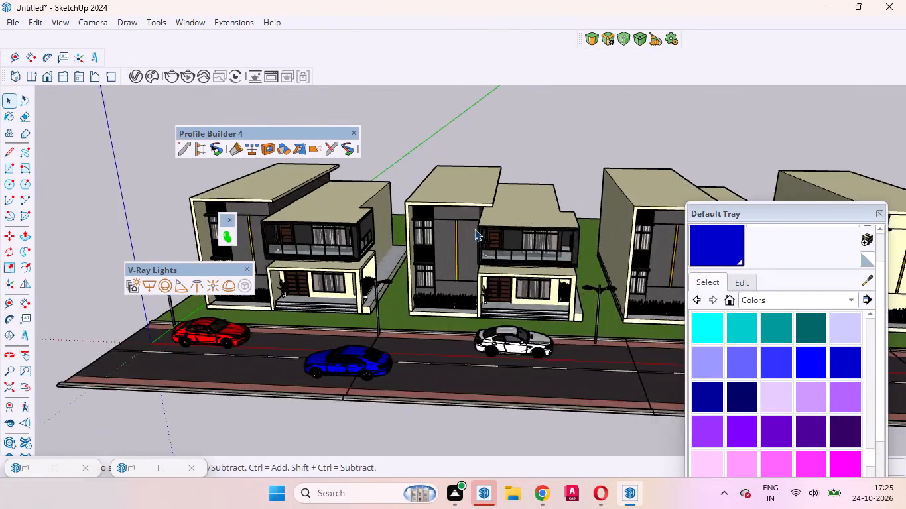
{"action": "middle_click_drag", "start_coordinate": [475, 249], "coordinate": [479, 212]}
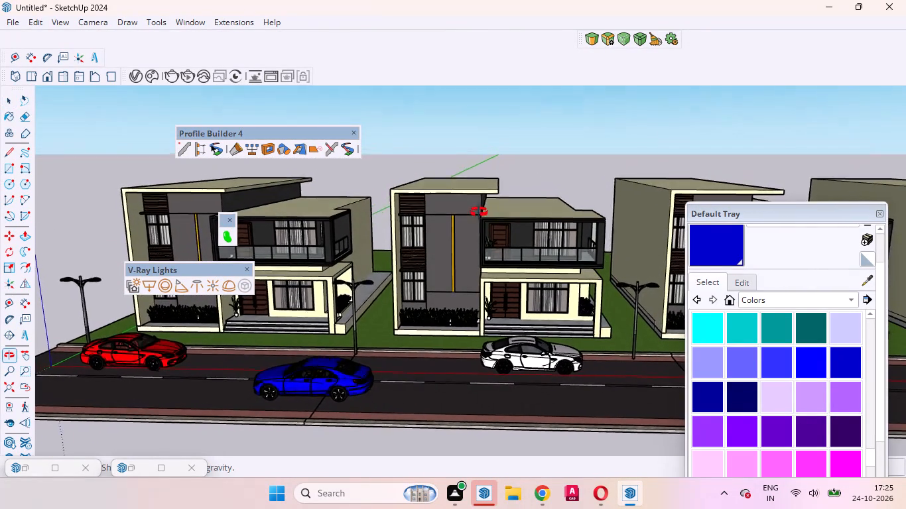
{"action": "middle_click_drag", "start_coordinate": [479, 212], "coordinate": [515, 178]}
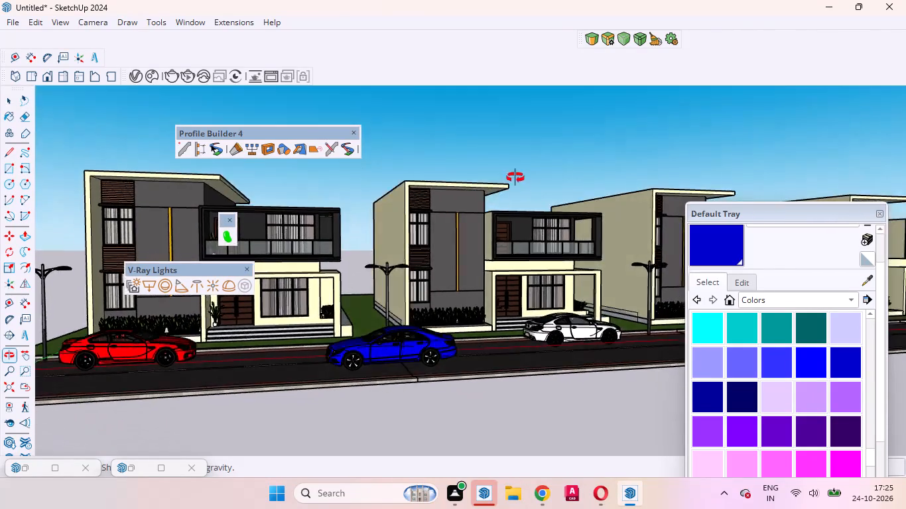
{"action": "middle_click_drag", "start_coordinate": [515, 178], "coordinate": [495, 296]}
{"action": "scroll", "coordinate": [495, 292], "scroll_direction": "up", "scroll_amount": 1}
{"action": "scroll", "coordinate": [463, 254], "scroll_direction": "down", "scroll_amount": 8}
{"action": "scroll", "coordinate": [415, 294], "scroll_direction": "up", "scroll_amount": 4}
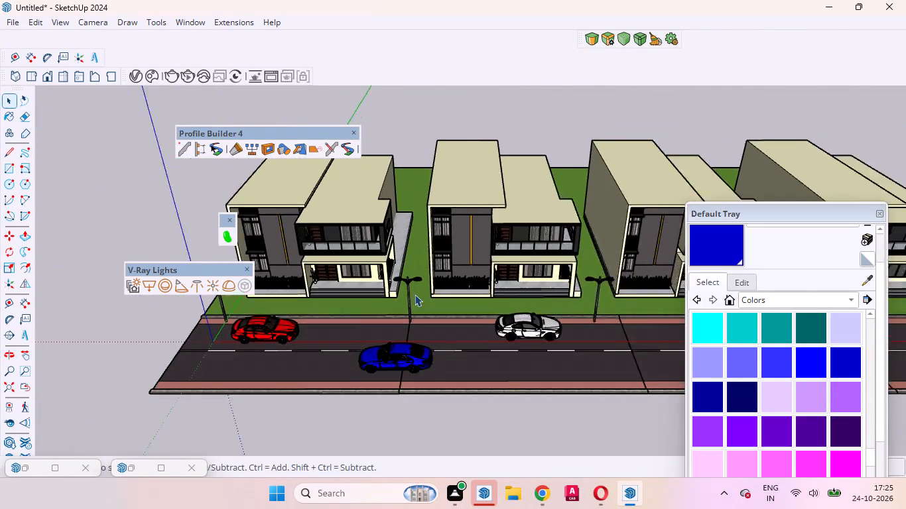
{"action": "scroll", "coordinate": [365, 294], "scroll_direction": "down", "scroll_amount": 5}
{"action": "scroll", "coordinate": [497, 317], "scroll_direction": "up", "scroll_amount": 4}
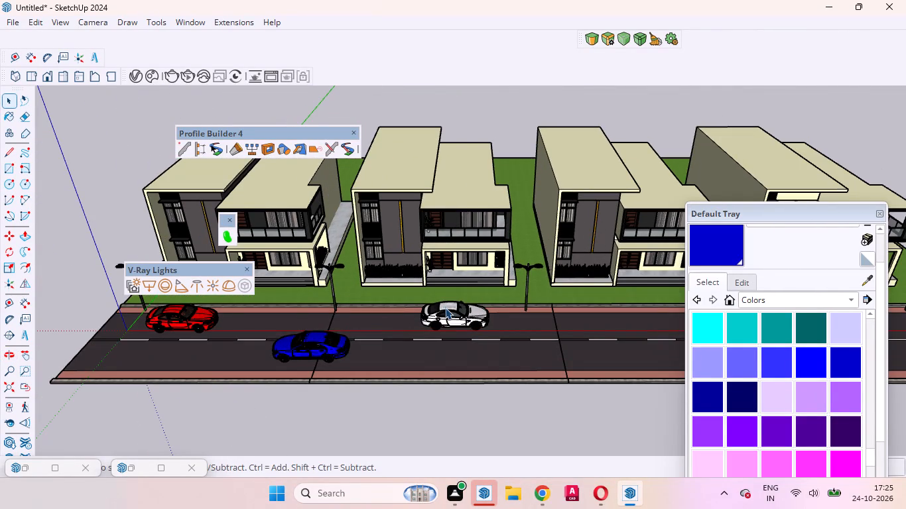
Copy the white car along the red axis in its lane to in front of the third house, and leave the cars group.
{"action": "left_click", "coordinate": [445, 308]}
{"action": "double_click", "coordinate": [472, 320]}
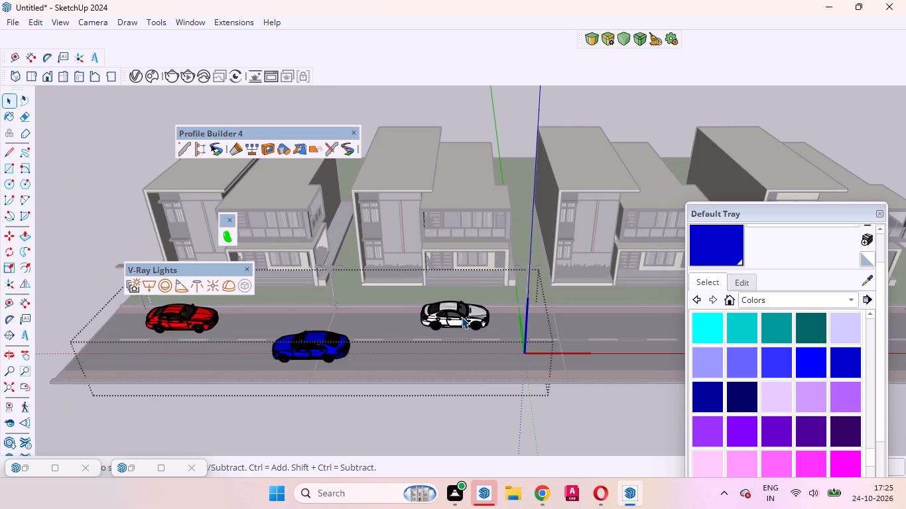
{"action": "left_click", "coordinate": [456, 315]}
{"action": "key", "text": "m"}
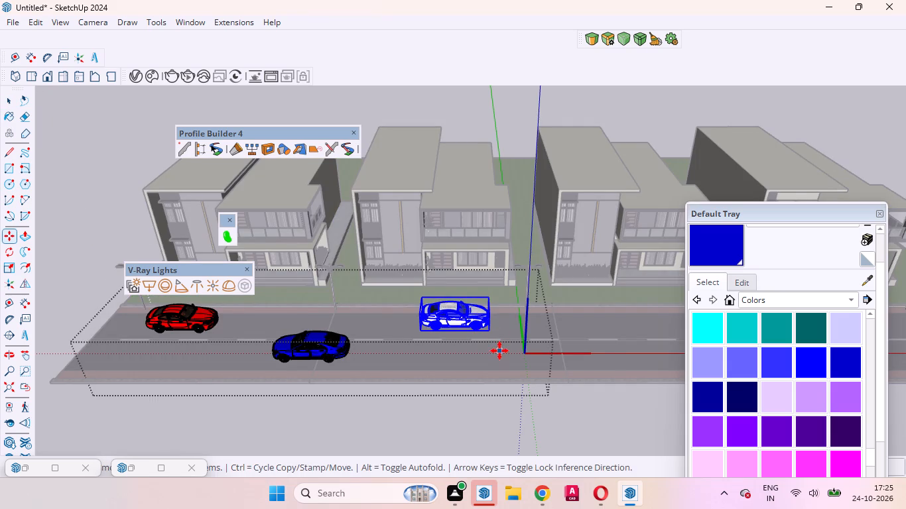
{"action": "left_click", "coordinate": [495, 347]}
{"action": "scroll", "coordinate": [462, 353], "scroll_direction": "down", "scroll_amount": 12}
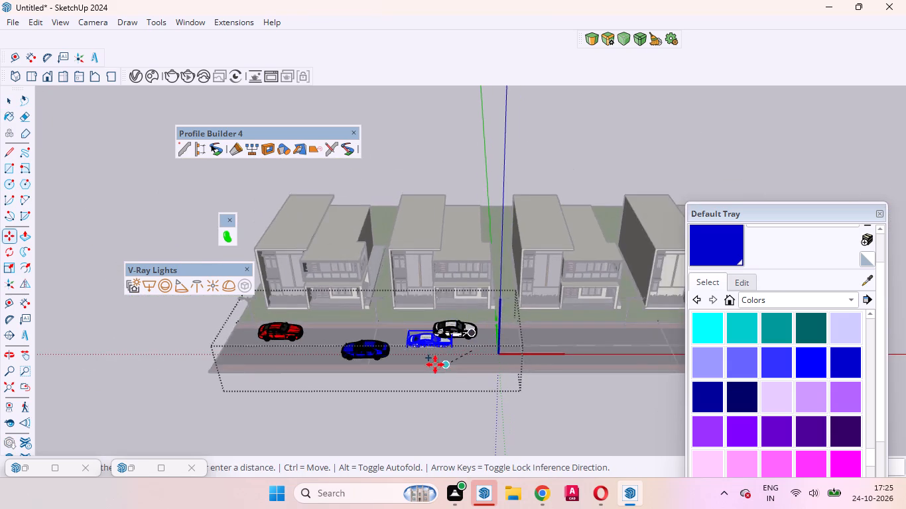
{"action": "scroll", "coordinate": [435, 365], "scroll_direction": "down", "scroll_amount": 5}
{"action": "scroll", "coordinate": [521, 358], "scroll_direction": "up", "scroll_amount": 7}
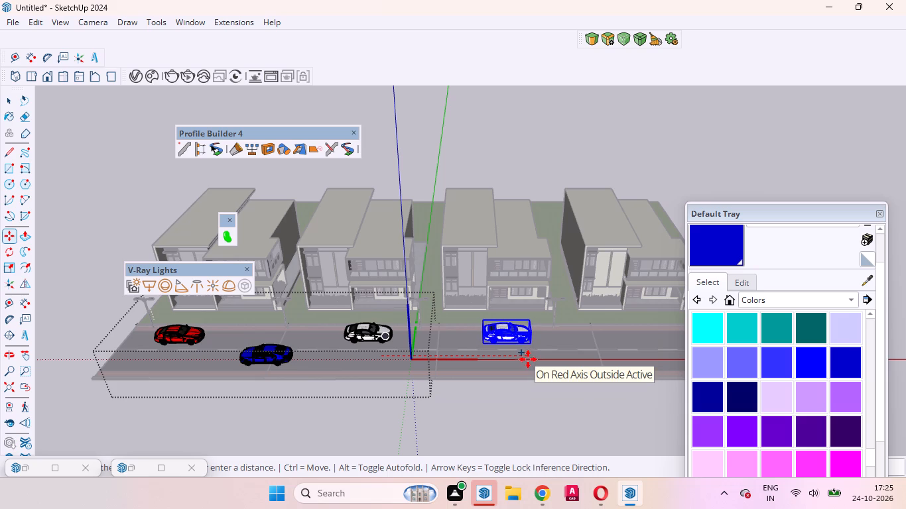
{"action": "left_click", "coordinate": [528, 359]}
{"action": "key", "text": "space"}
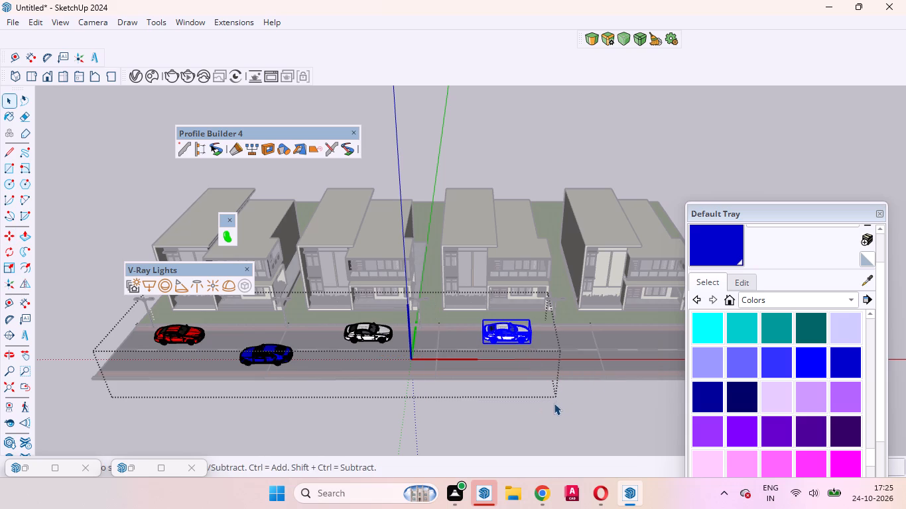
{"action": "left_click", "coordinate": [554, 403]}
Pick a pure yellow from the Colors library and paint the roof panel of the copied white car.
{"action": "scroll", "coordinate": [485, 319], "scroll_direction": "up", "scroll_amount": 15}
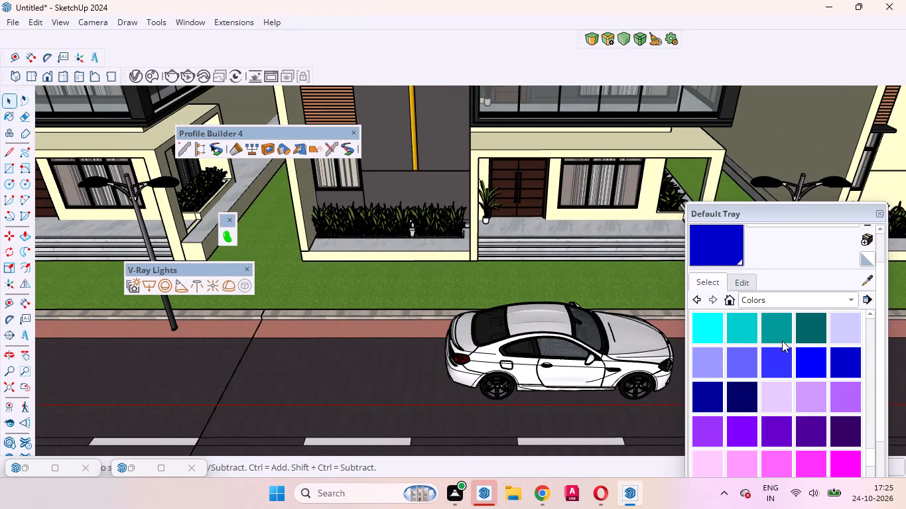
{"action": "scroll", "coordinate": [786, 353], "scroll_direction": "down", "scroll_amount": 12}
{"action": "scroll", "coordinate": [785, 371], "scroll_direction": "up", "scroll_amount": 19}
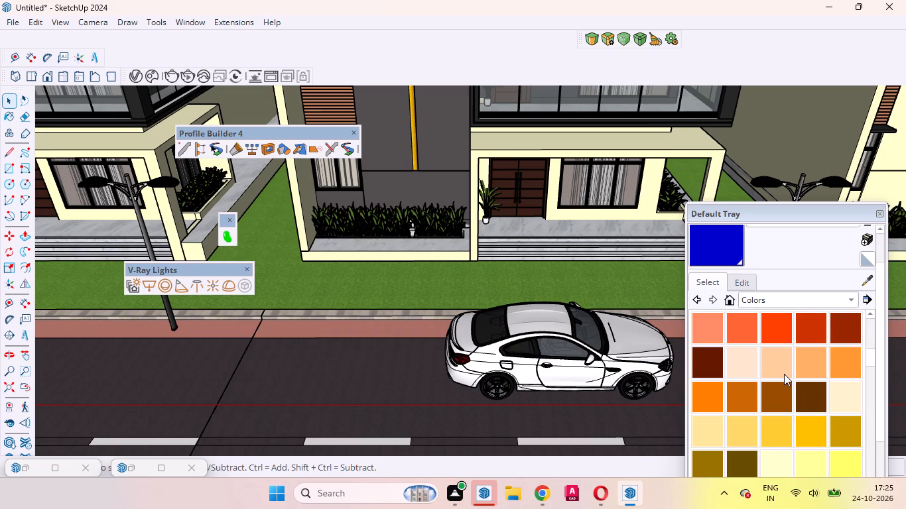
{"action": "scroll", "coordinate": [784, 374], "scroll_direction": "down", "scroll_amount": 2}
{"action": "left_click", "coordinate": [735, 435]}
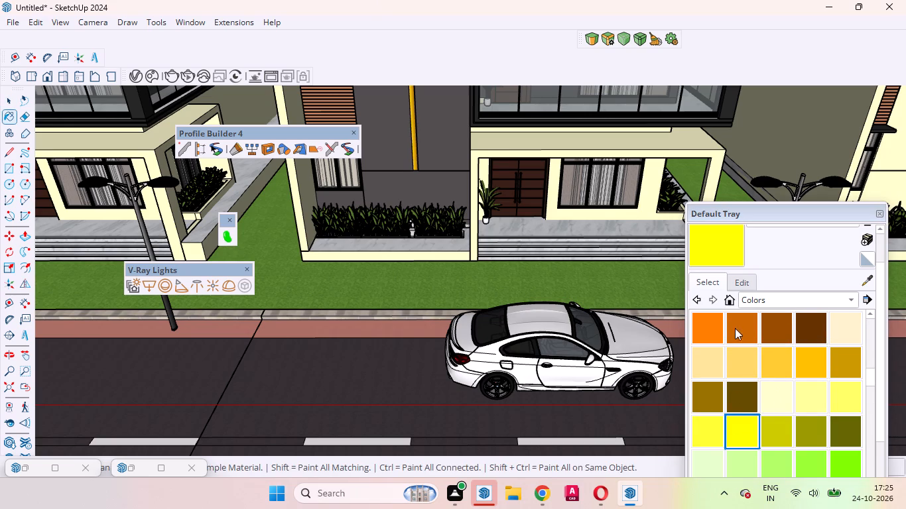
{"action": "key", "text": "space"}
{"action": "triple_click", "coordinate": [558, 319]}
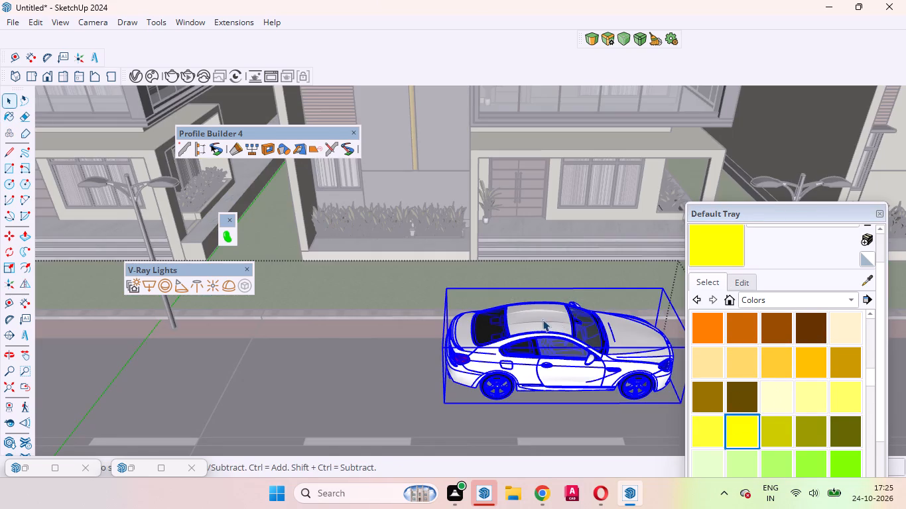
{"action": "triple_click", "coordinate": [536, 319]}
{"action": "triple_click", "coordinate": [536, 319]}
{"action": "triple_click", "coordinate": [535, 318]}
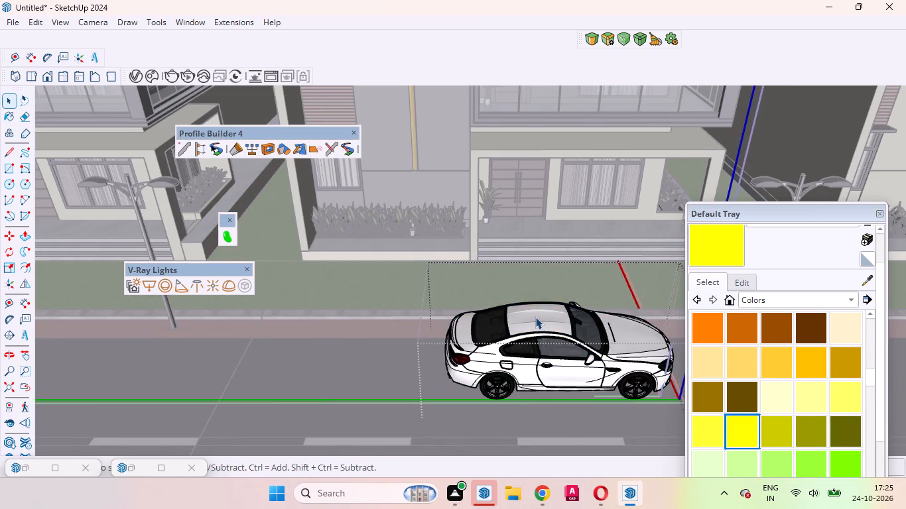
{"action": "double_click", "coordinate": [535, 317]}
{"action": "left_click", "coordinate": [702, 251]}
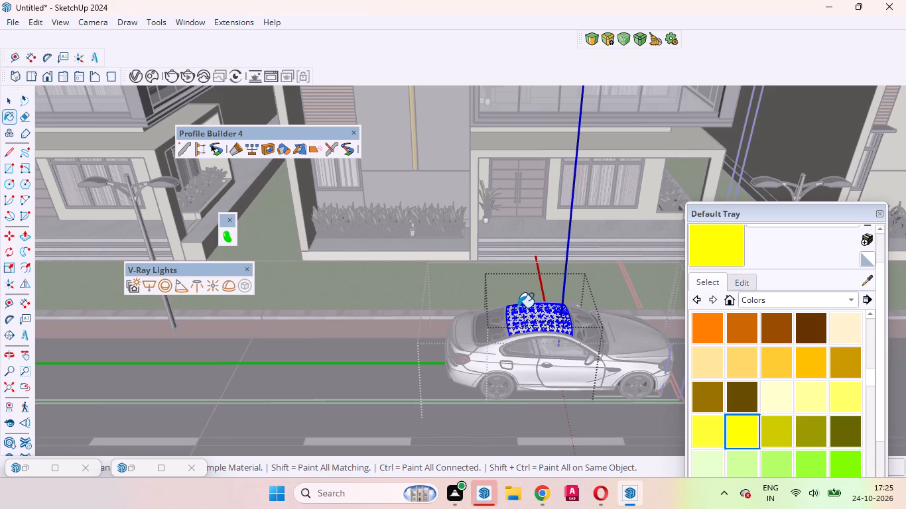
{"action": "left_click", "coordinate": [533, 317]}
{"action": "key", "text": "space"}
Paint the copied car's door panel yellow, selecting the faces inside its nested group.
{"action": "double_click", "coordinate": [565, 376]}
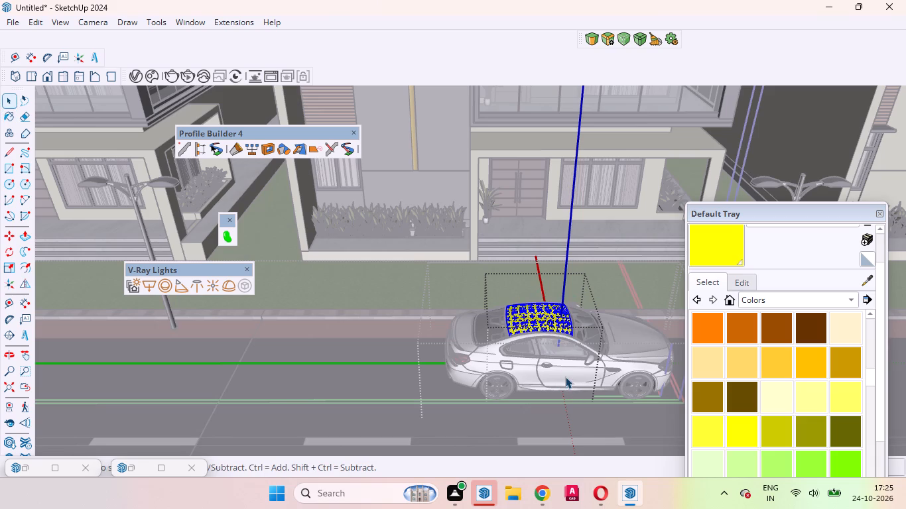
{"action": "left_click", "coordinate": [562, 372]}
{"action": "left_click", "coordinate": [562, 369]}
{"action": "left_click", "coordinate": [572, 367]}
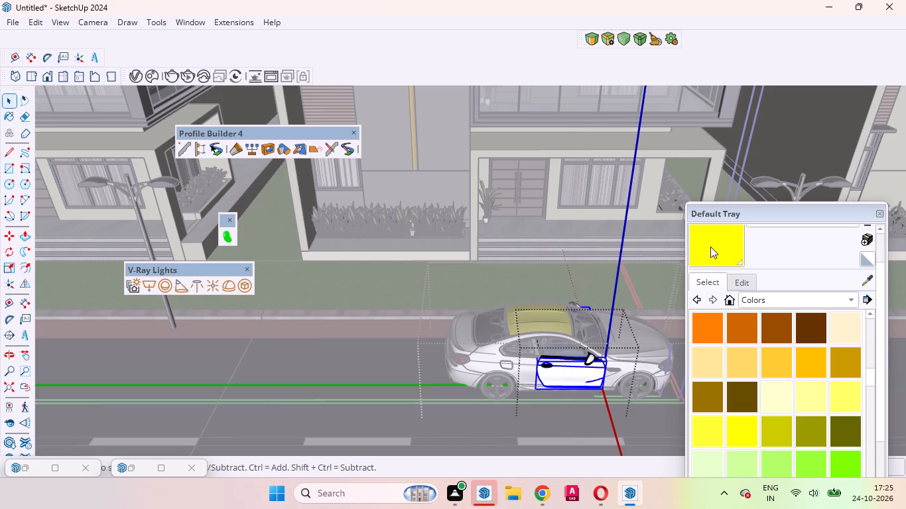
{"action": "left_click", "coordinate": [711, 246]}
{"action": "left_click", "coordinate": [582, 373]}
{"action": "key", "text": "space"}
{"action": "triple_click", "coordinate": [573, 377]}
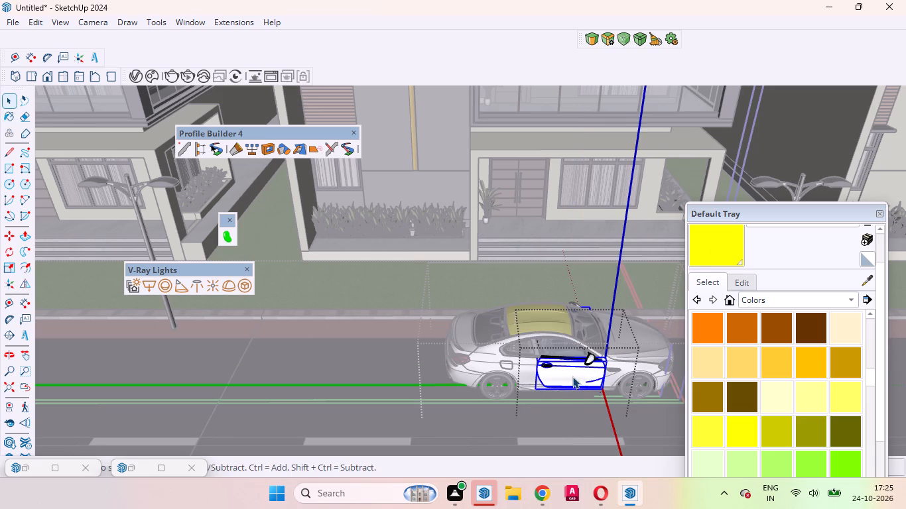
{"action": "left_click", "coordinate": [572, 376]}
{"action": "left_click", "coordinate": [702, 247]}
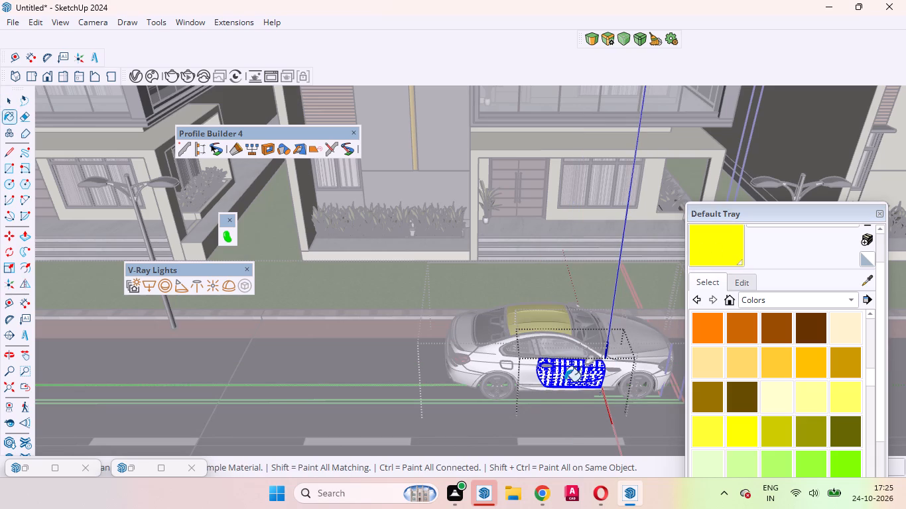
{"action": "left_click", "coordinate": [569, 375]}
{"action": "key", "text": "space"}
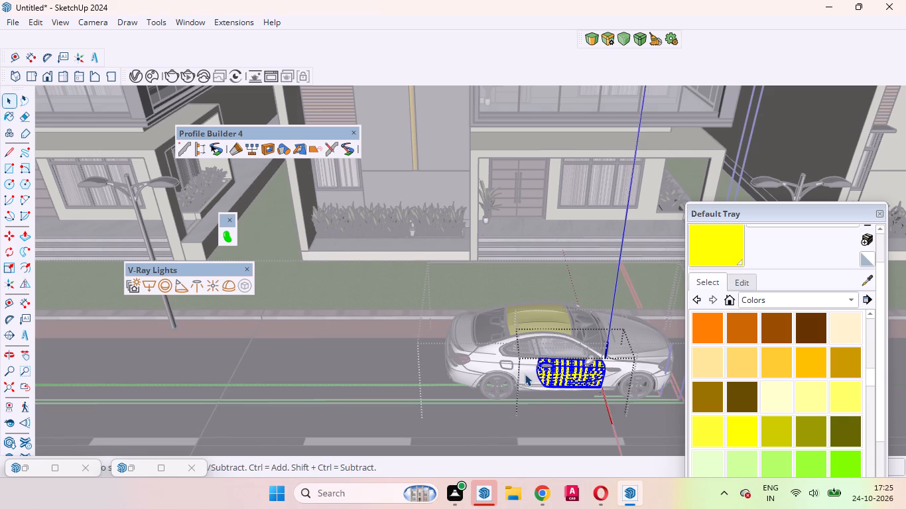
Paint the copied car's rear side panel and the body frame around its side windows yellow.
{"action": "triple_click", "coordinate": [525, 374]}
{"action": "triple_click", "coordinate": [525, 373]}
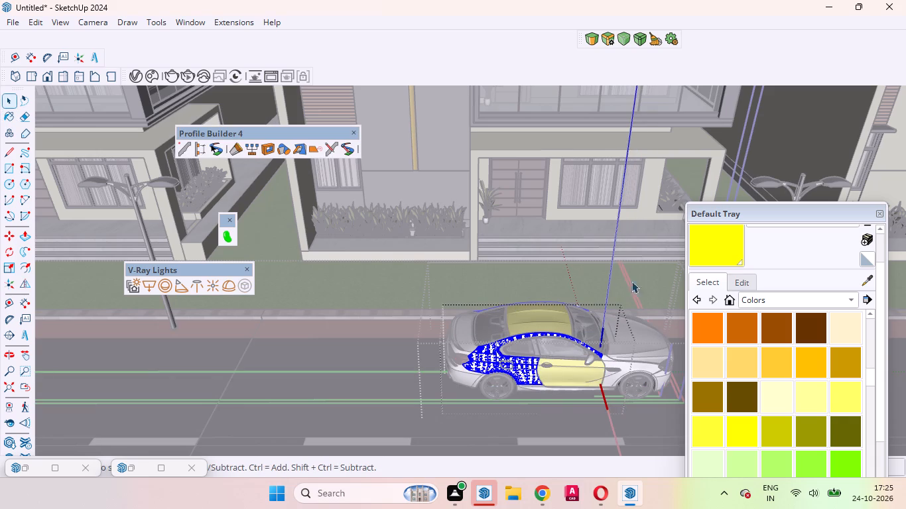
{"action": "left_click", "coordinate": [710, 243]}
{"action": "left_click", "coordinate": [521, 377]}
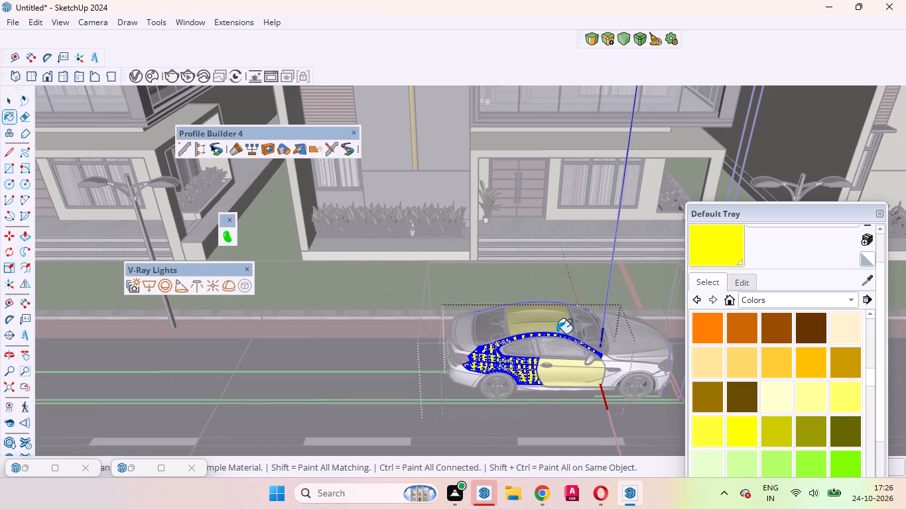
{"action": "key", "text": "space"}
Paint the copied car's rear bumper yellow.
{"action": "triple_click", "coordinate": [469, 380]}
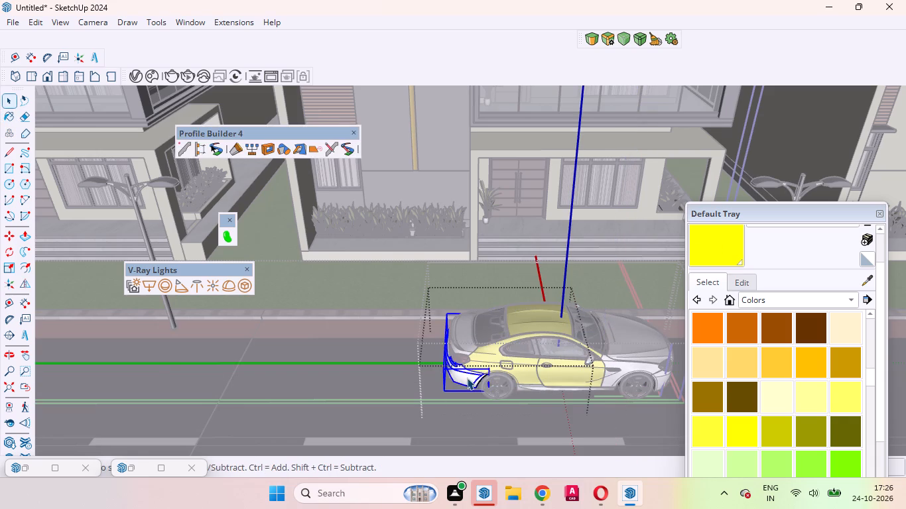
{"action": "double_click", "coordinate": [467, 378]}
{"action": "left_click", "coordinate": [705, 251]}
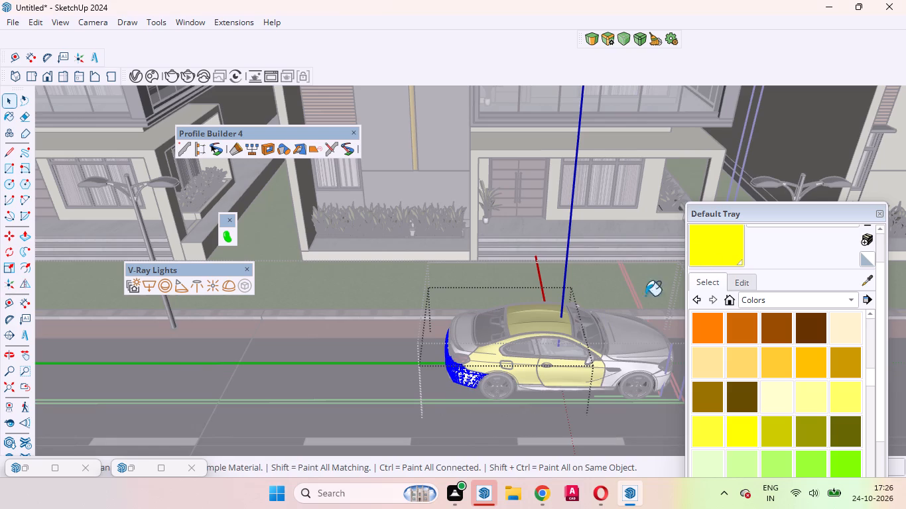
{"action": "left_click", "coordinate": [466, 382]}
{"action": "key", "text": "space"}
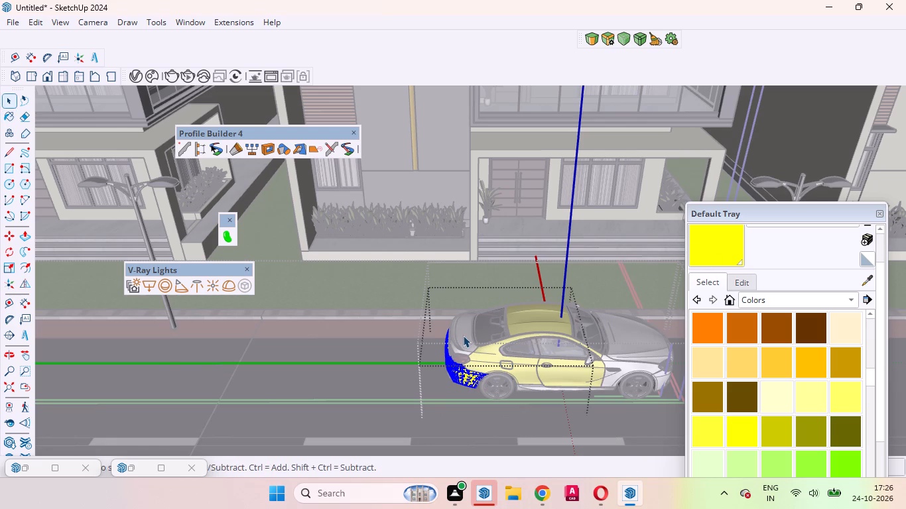
Paint the copied car's boot lid yellow.
{"action": "triple_click", "coordinate": [463, 335]}
{"action": "double_click", "coordinate": [463, 335]}
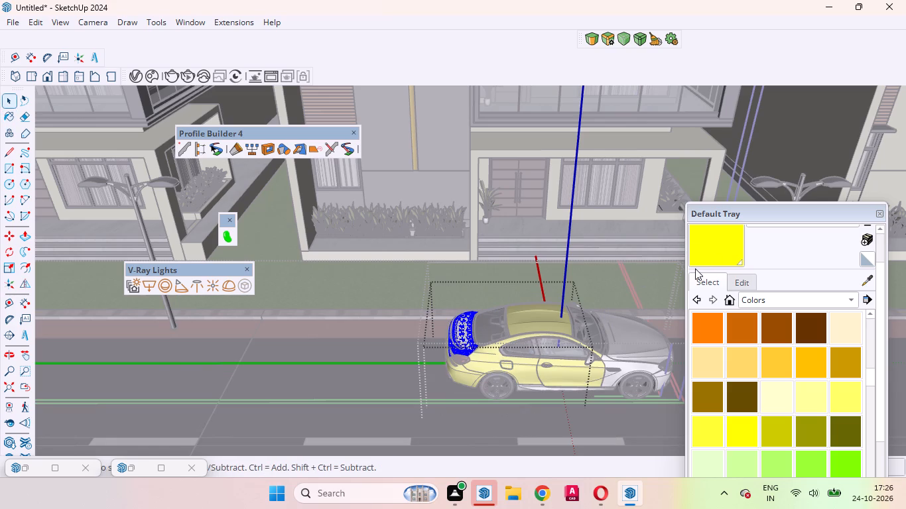
{"action": "left_click", "coordinate": [717, 253]}
{"action": "left_click", "coordinate": [459, 331]}
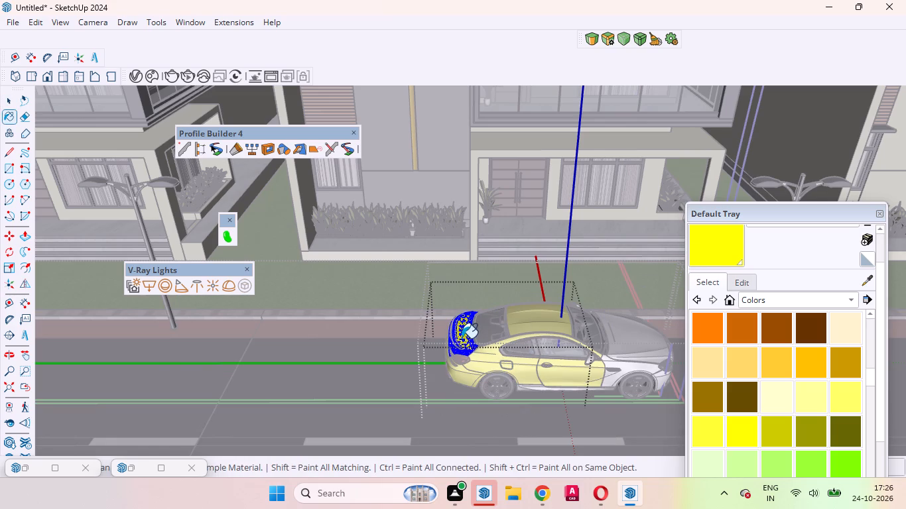
{"action": "key", "text": "space"}
Paint the copied car's bonnet yellow.
{"action": "triple_click", "coordinate": [631, 343]}
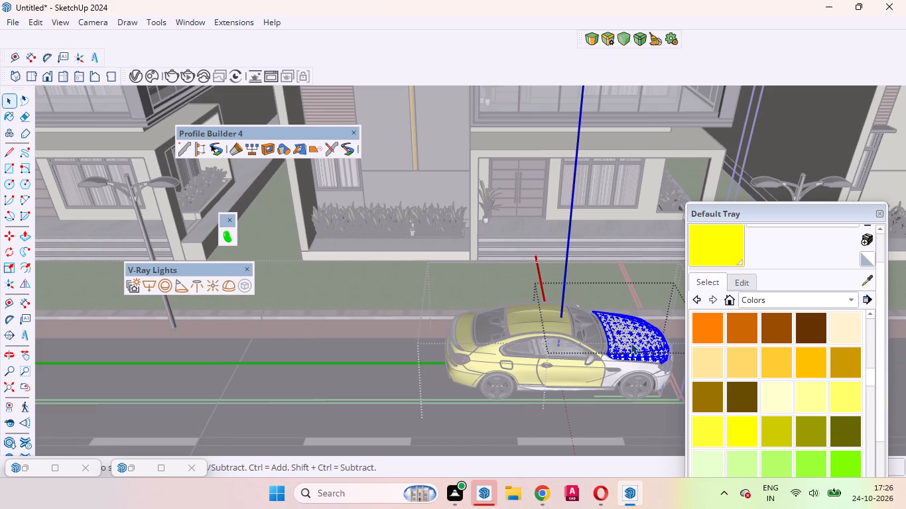
{"action": "left_click", "coordinate": [710, 248]}
{"action": "left_click", "coordinate": [631, 345]}
{"action": "key", "text": "space"}
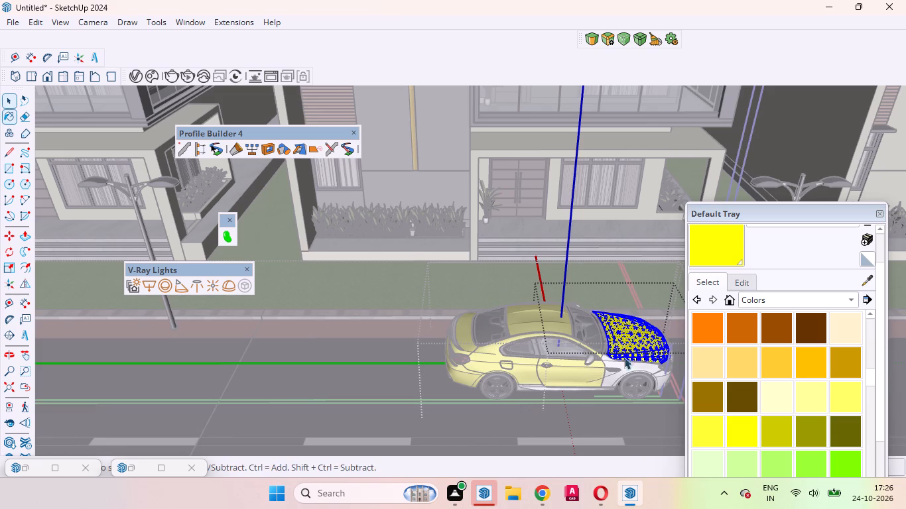
Paint the copied car's front wing panel around the front wheel yellow.
{"action": "double_click", "coordinate": [622, 368]}
{"action": "left_click", "coordinate": [622, 368]}
{"action": "triple_click", "coordinate": [622, 368]}
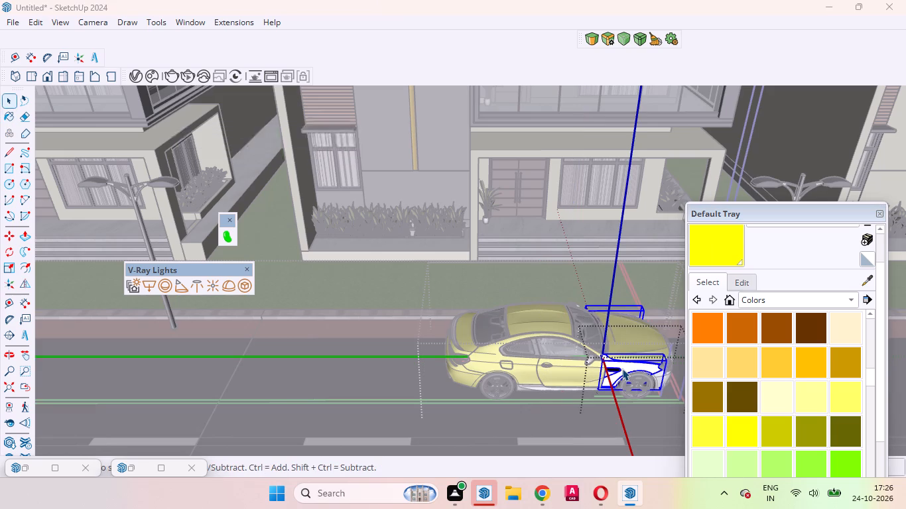
{"action": "left_click", "coordinate": [710, 231]}
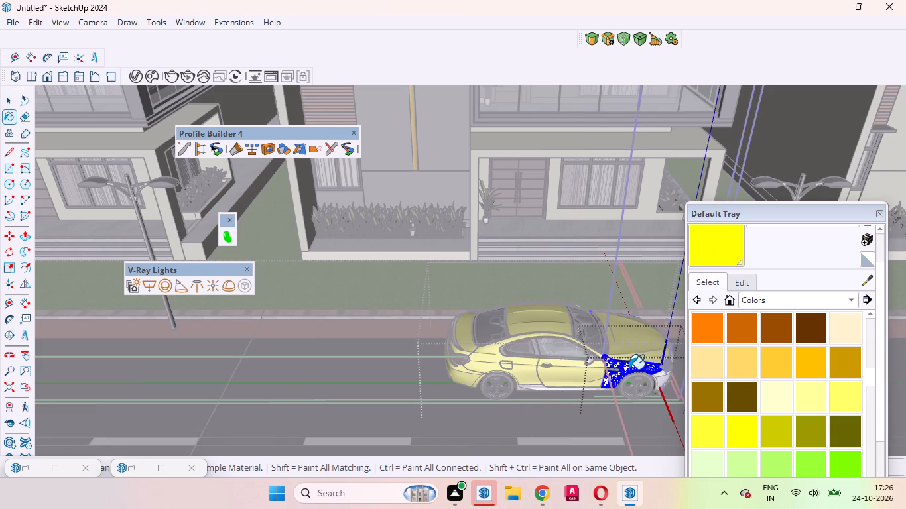
{"action": "left_click", "coordinate": [627, 372]}
{"action": "key", "text": "space"}
Paint the copied car's front bumper yellow.
{"action": "triple_click", "coordinate": [662, 379]}
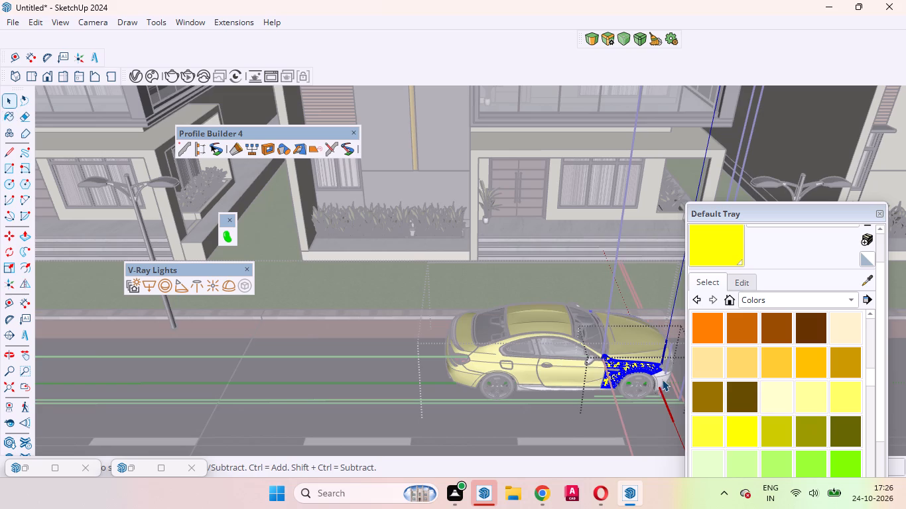
{"action": "double_click", "coordinate": [662, 378]}
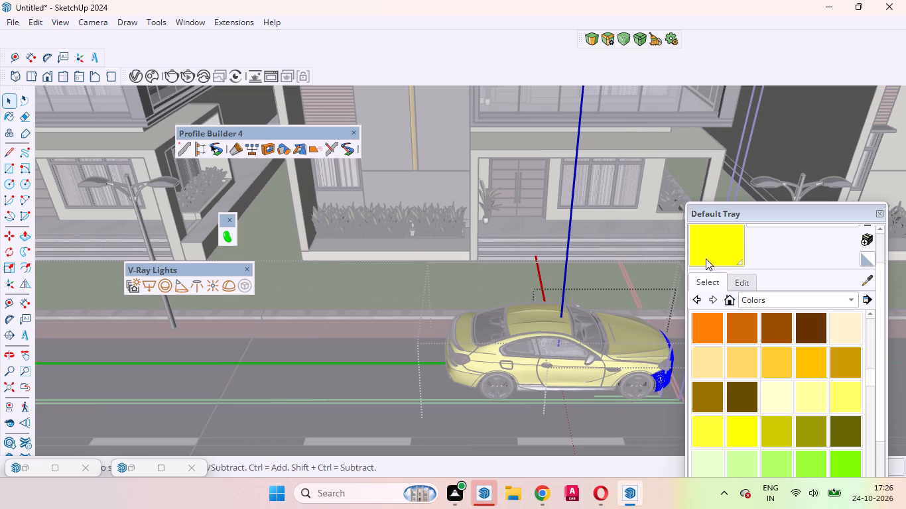
{"action": "left_click", "coordinate": [708, 257]}
{"action": "scroll", "coordinate": [667, 384], "scroll_direction": "up", "scroll_amount": 17}
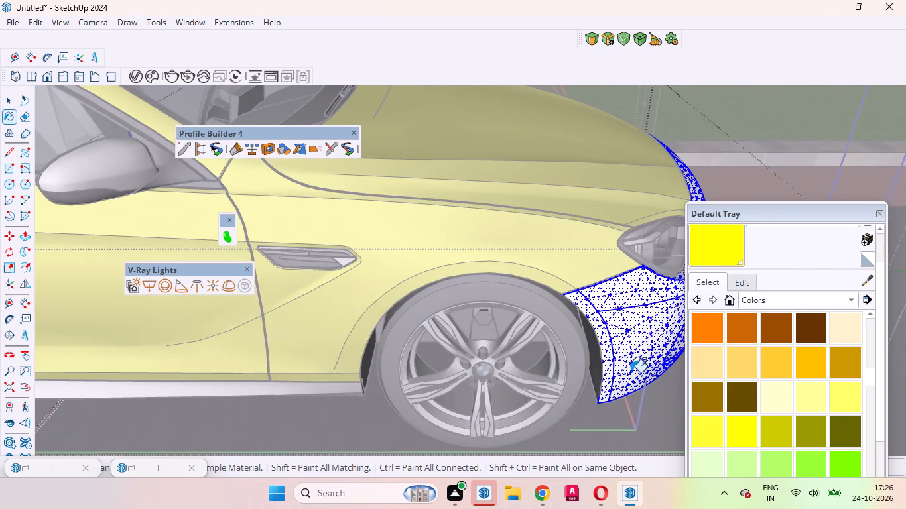
{"action": "left_click", "coordinate": [631, 372]}
{"action": "key", "text": "space"}
Paint the main face of the copied car's side skirt below the door yellow.
{"action": "scroll", "coordinate": [639, 355], "scroll_direction": "down", "scroll_amount": 9}
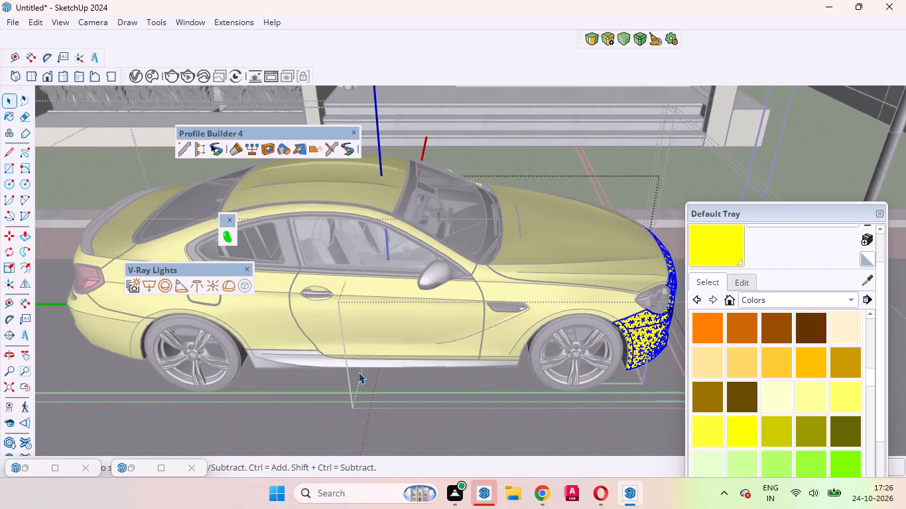
{"action": "scroll", "coordinate": [358, 372], "scroll_direction": "up", "scroll_amount": 3}
{"action": "triple_click", "coordinate": [277, 360]}
{"action": "double_click", "coordinate": [270, 353]}
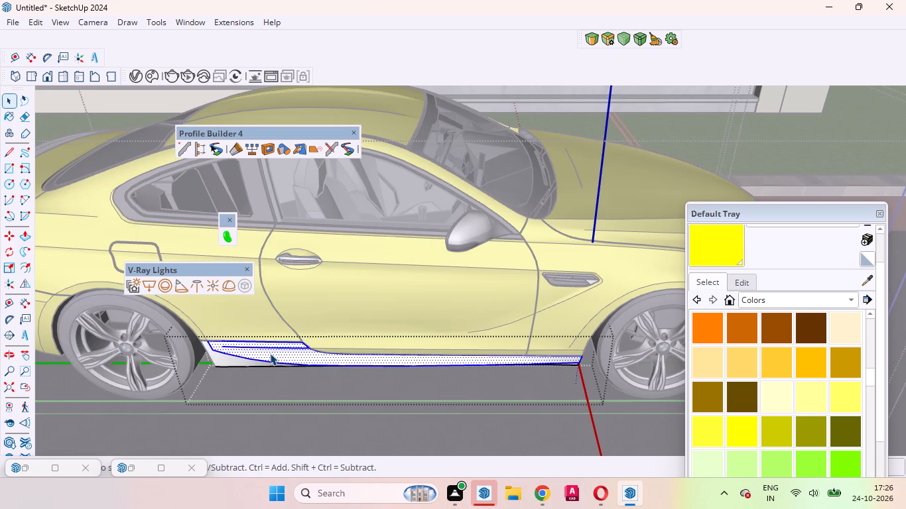
{"action": "left_click", "coordinate": [696, 245]}
{"action": "scroll", "coordinate": [249, 331], "scroll_direction": "up", "scroll_amount": 5}
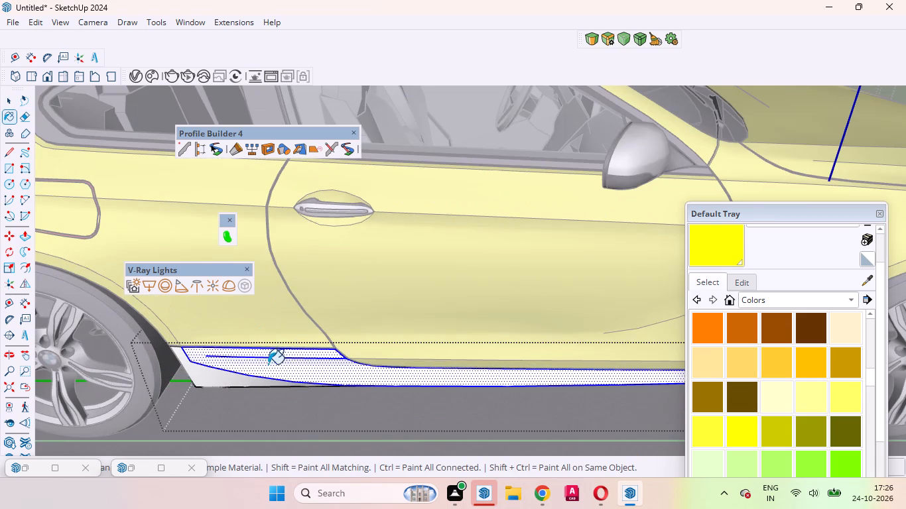
{"action": "left_click", "coordinate": [270, 365]}
{"action": "key", "text": "space"}
Paint the remaining white part of the side skirt near the rear wheel yellow and exit the car's nested groups.
{"action": "triple_click", "coordinate": [214, 379]}
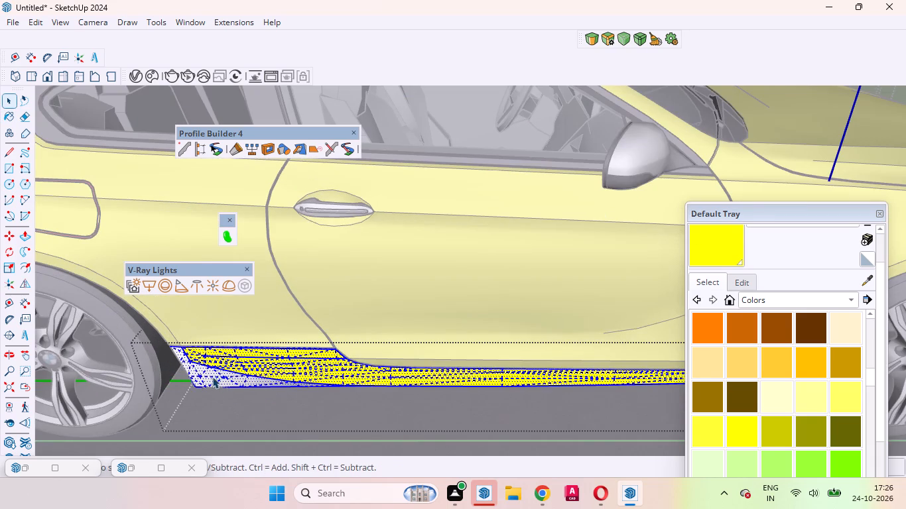
{"action": "left_click", "coordinate": [725, 232]}
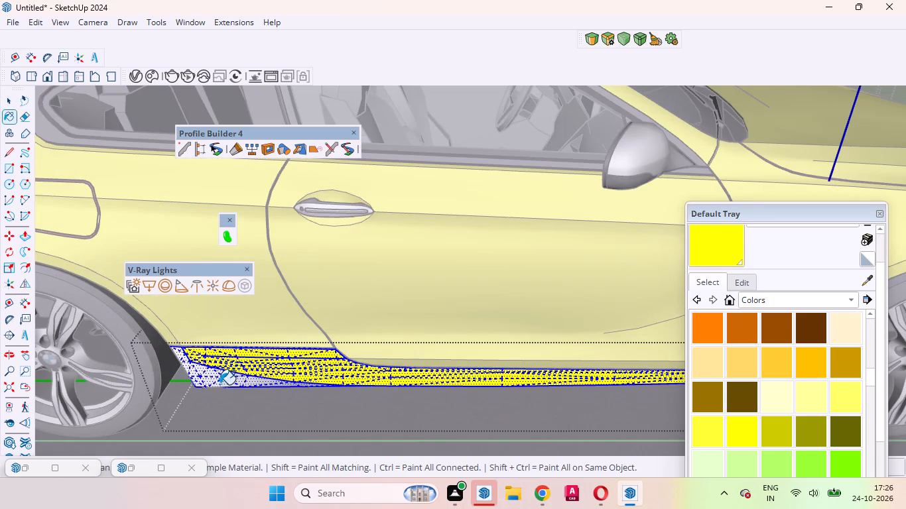
{"action": "left_click", "coordinate": [218, 385]}
{"action": "key", "text": "space"}
{"action": "scroll", "coordinate": [367, 355], "scroll_direction": "down", "scroll_amount": 15}
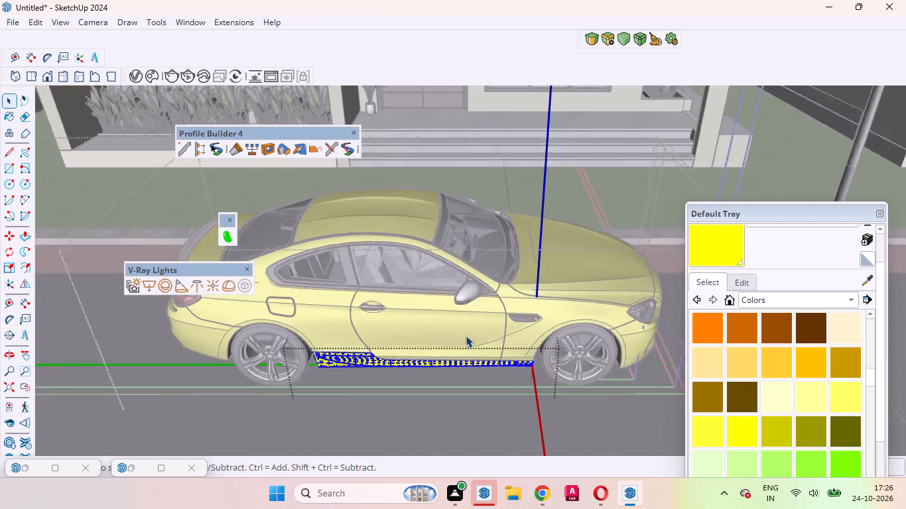
{"action": "scroll", "coordinate": [466, 335], "scroll_direction": "down", "scroll_amount": 20}
{"action": "scroll", "coordinate": [466, 335], "scroll_direction": "down", "scroll_amount": 4}
{"action": "left_click", "coordinate": [539, 416]}
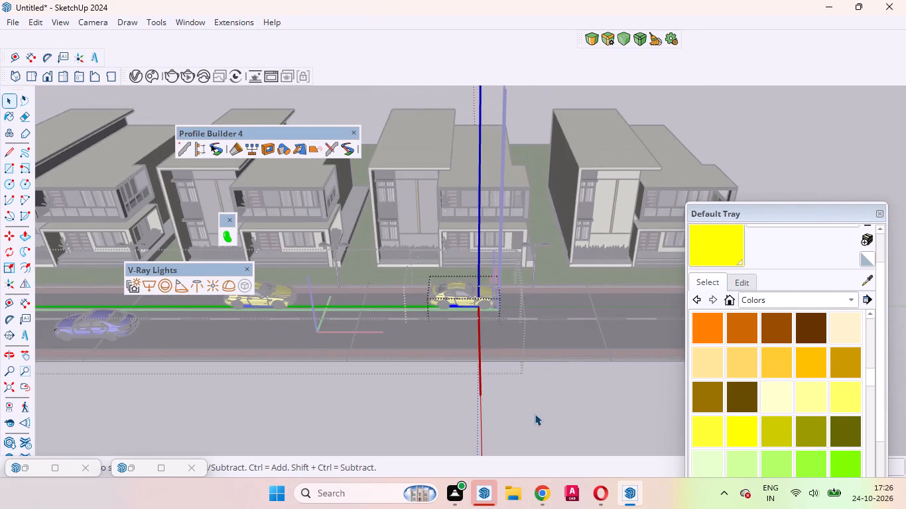
{"action": "left_click", "coordinate": [537, 409]}
{"action": "scroll", "coordinate": [576, 324], "scroll_direction": "down", "scroll_amount": 10}
{"action": "double_click", "coordinate": [332, 389]}
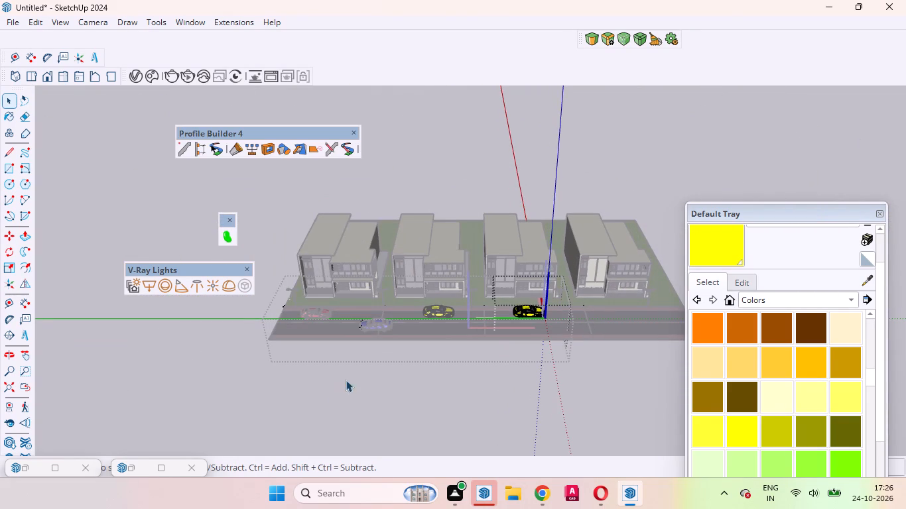
{"action": "left_click", "coordinate": [448, 392]}
{"action": "left_click", "coordinate": [418, 370]}
{"action": "left_click", "coordinate": [458, 359]}
{"action": "left_click", "coordinate": [441, 409]}
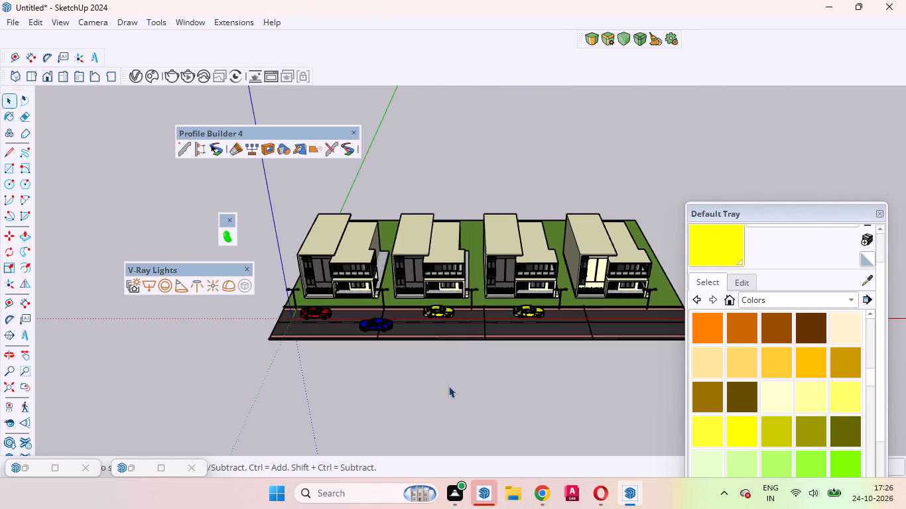
Examine the cars along the road in front of the houses, both close up and from a distance.
{"action": "scroll", "coordinate": [468, 331], "scroll_direction": "up", "scroll_amount": 9}
{"action": "middle_click_drag", "start_coordinate": [401, 384], "coordinate": [393, 323]}
{"action": "scroll", "coordinate": [433, 424], "scroll_direction": "down", "scroll_amount": 10}
{"action": "scroll", "coordinate": [426, 313], "scroll_direction": "up", "scroll_amount": 11}
{"action": "middle_click_drag", "start_coordinate": [430, 384], "coordinate": [427, 387]}
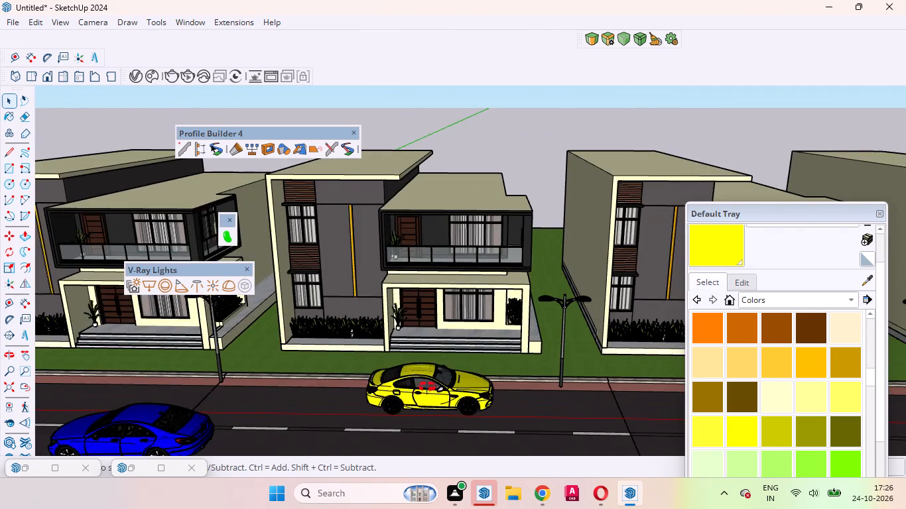
{"action": "middle_click_drag", "start_coordinate": [427, 387], "coordinate": [432, 374]}
{"action": "scroll", "coordinate": [373, 363], "scroll_direction": "down", "scroll_amount": 2}
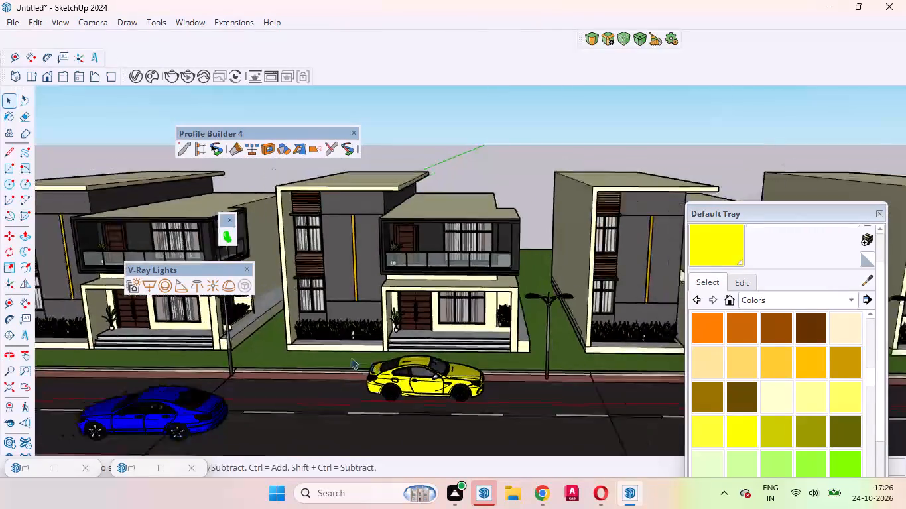
{"action": "scroll", "coordinate": [351, 357], "scroll_direction": "down", "scroll_amount": 12}
{"action": "scroll", "coordinate": [247, 379], "scroll_direction": "down", "scroll_amount": 3}
{"action": "scroll", "coordinate": [320, 388], "scroll_direction": "down", "scroll_amount": 5}
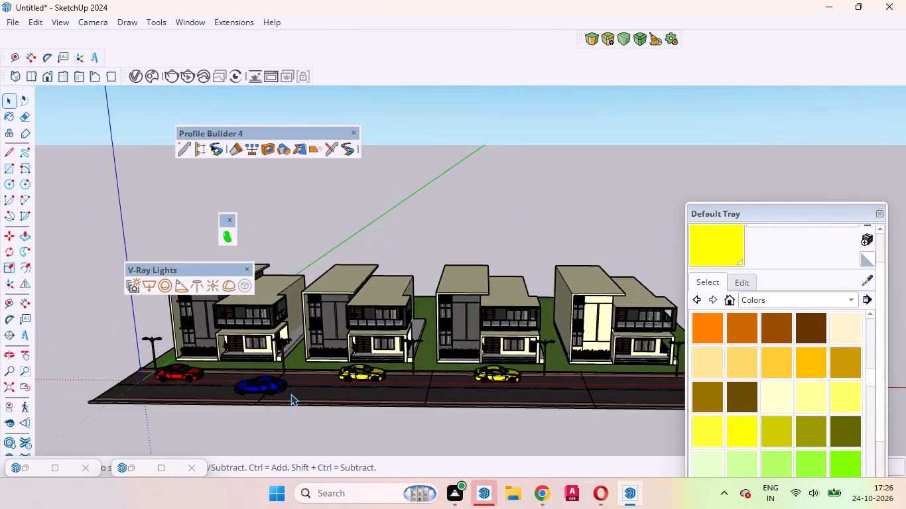
Copy the red car along the red axis to the same lane in front of the last house in the row.
{"action": "left_click", "coordinate": [205, 374]}
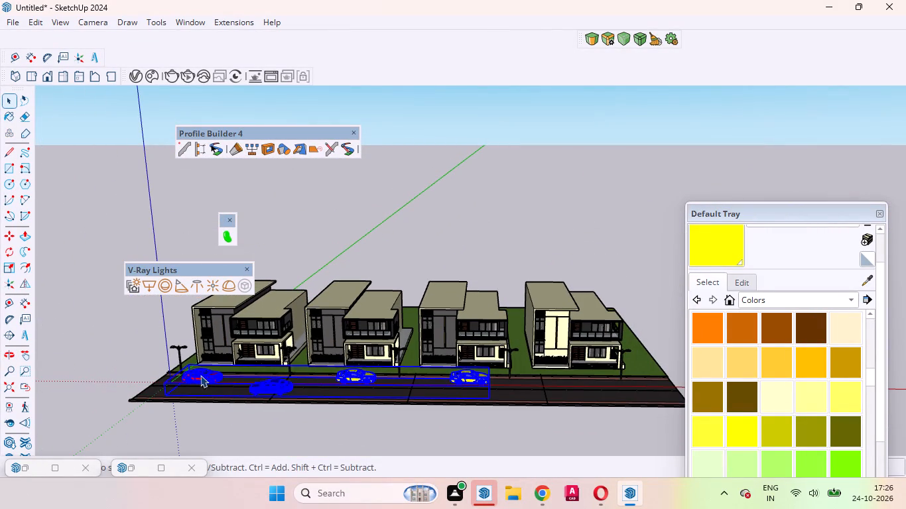
{"action": "double_click", "coordinate": [196, 371]}
{"action": "left_click", "coordinate": [200, 376]}
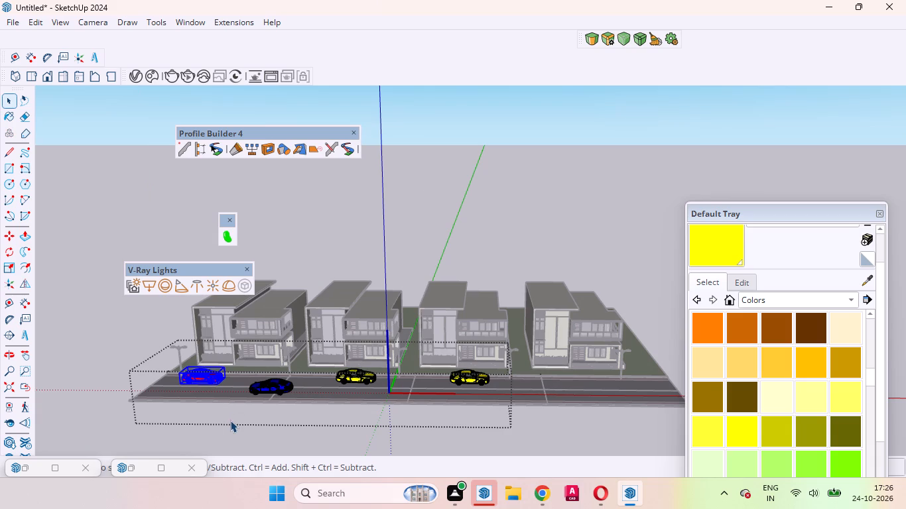
{"action": "key", "text": "m"}
{"action": "left_click", "coordinate": [227, 420]}
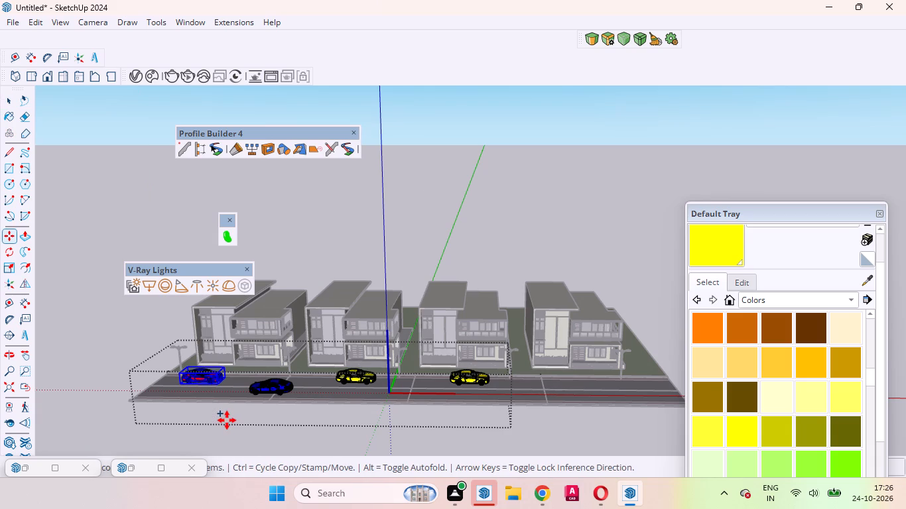
{"action": "left_click", "coordinate": [665, 430]}
{"action": "key", "text": "space"}
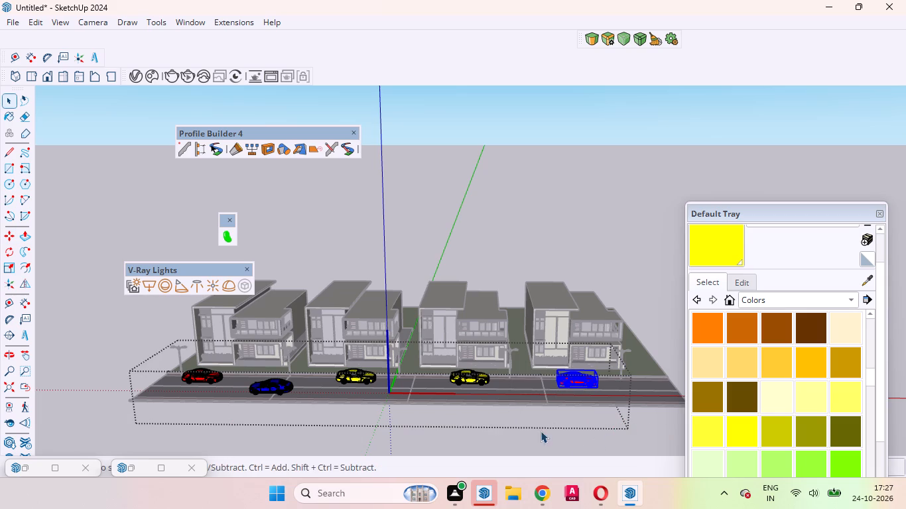
{"action": "left_click", "coordinate": [539, 432]}
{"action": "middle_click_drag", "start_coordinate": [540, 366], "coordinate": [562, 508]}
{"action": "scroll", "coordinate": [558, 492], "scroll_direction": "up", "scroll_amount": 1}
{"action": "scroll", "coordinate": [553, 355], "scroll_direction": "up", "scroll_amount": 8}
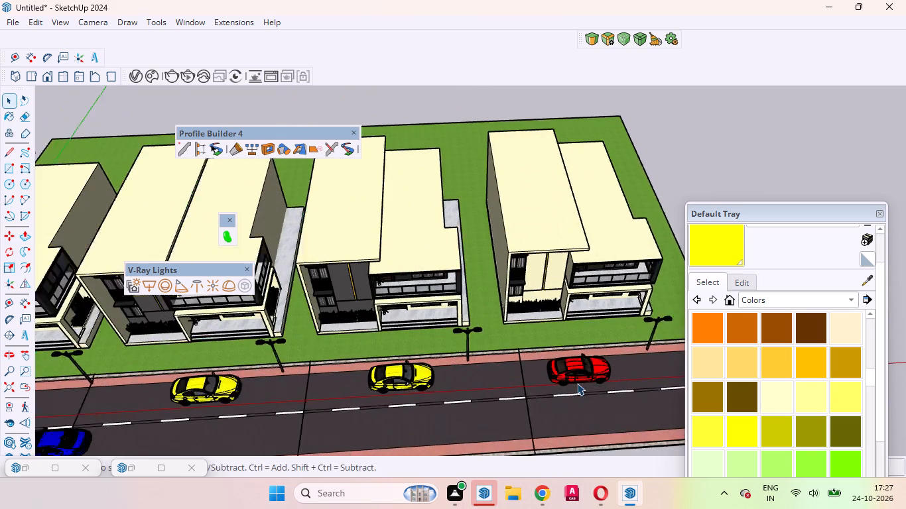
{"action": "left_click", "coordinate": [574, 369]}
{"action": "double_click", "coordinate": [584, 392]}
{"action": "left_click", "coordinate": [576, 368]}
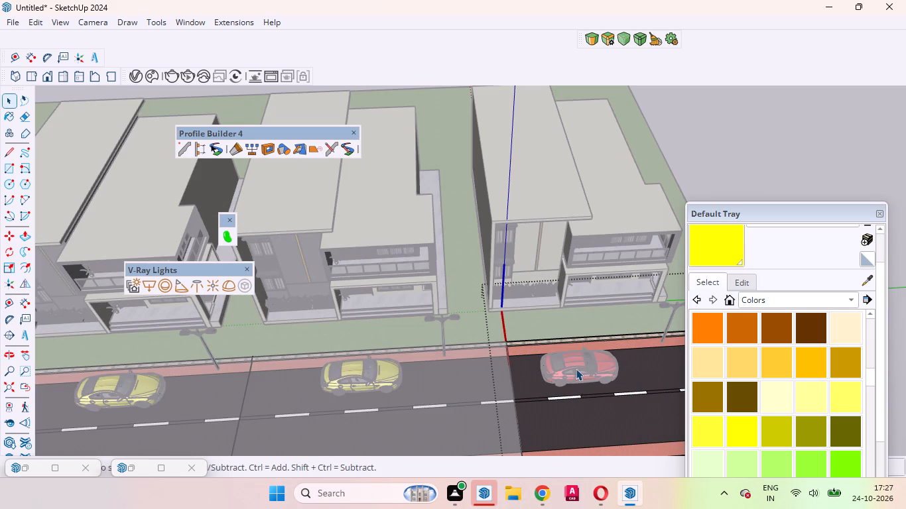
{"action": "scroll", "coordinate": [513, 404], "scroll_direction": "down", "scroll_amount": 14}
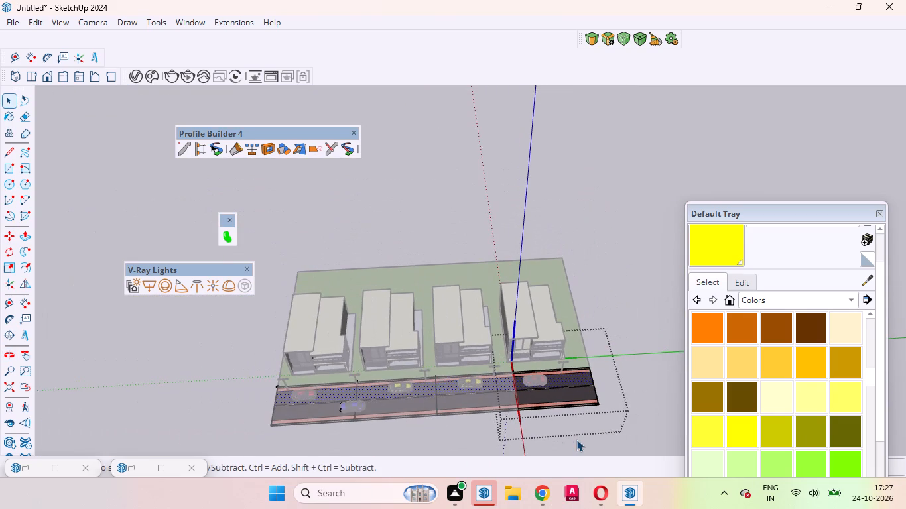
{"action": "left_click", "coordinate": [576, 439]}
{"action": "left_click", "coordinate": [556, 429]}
Move the copied red car along the green axis across the road, towards the opposite lane.
{"action": "scroll", "coordinate": [522, 370], "scroll_direction": "up", "scroll_amount": 14}
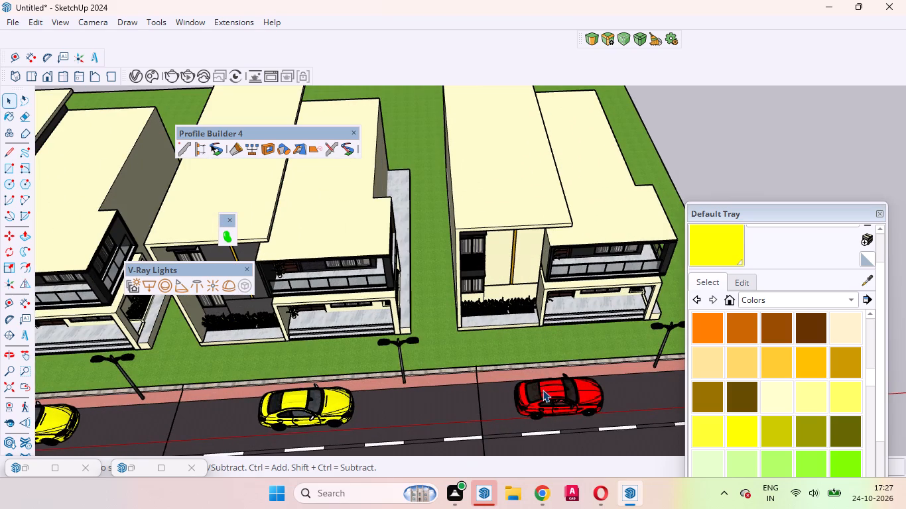
{"action": "left_click", "coordinate": [543, 390]}
{"action": "triple_click", "coordinate": [541, 395]}
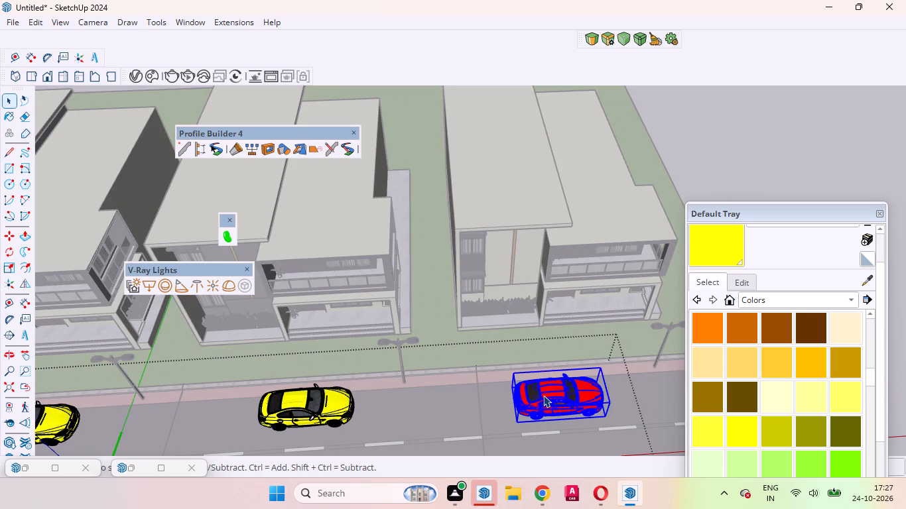
{"action": "key", "text": "m"}
{"action": "scroll", "coordinate": [531, 398], "scroll_direction": "down", "scroll_amount": 7}
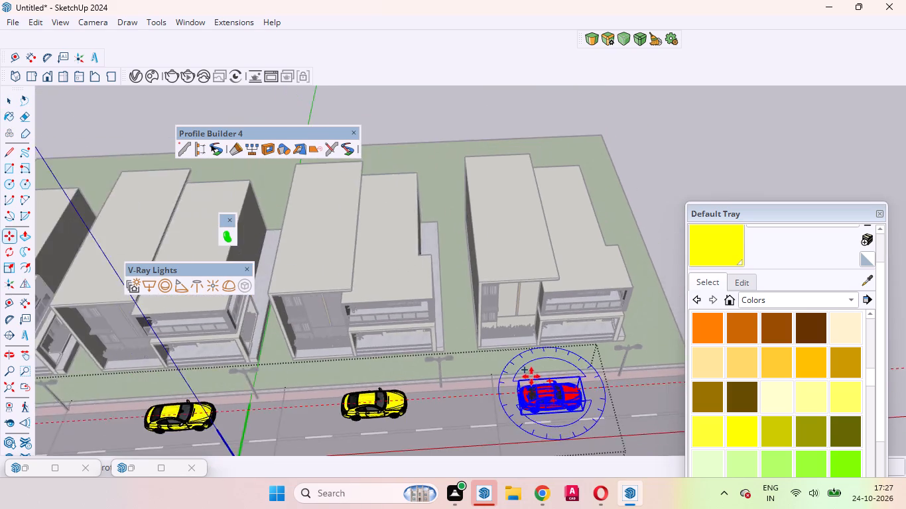
{"action": "scroll", "coordinate": [531, 376], "scroll_direction": "down", "scroll_amount": 11}
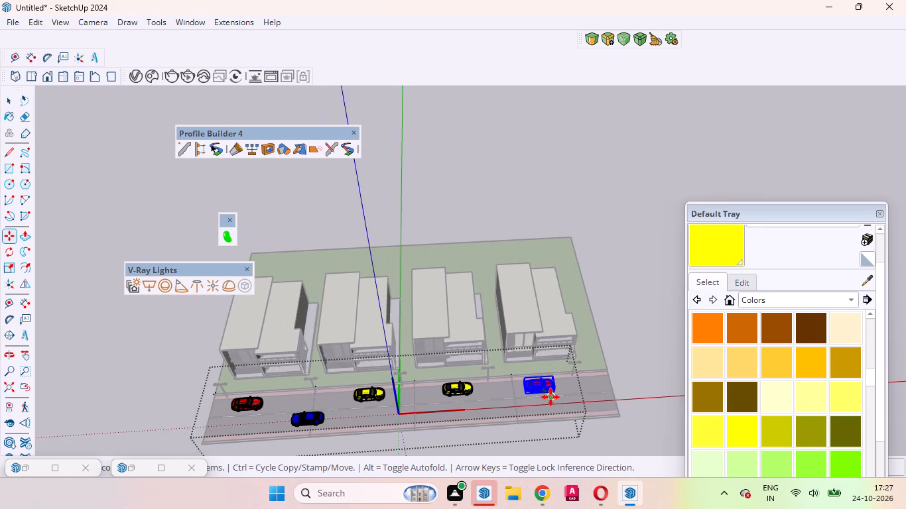
{"action": "left_click", "coordinate": [550, 397]}
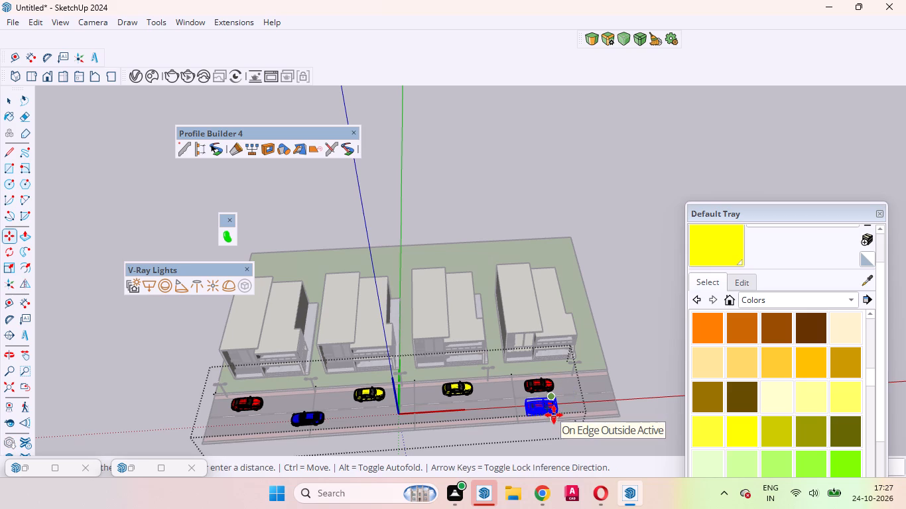
{"action": "key", "text": "space"}
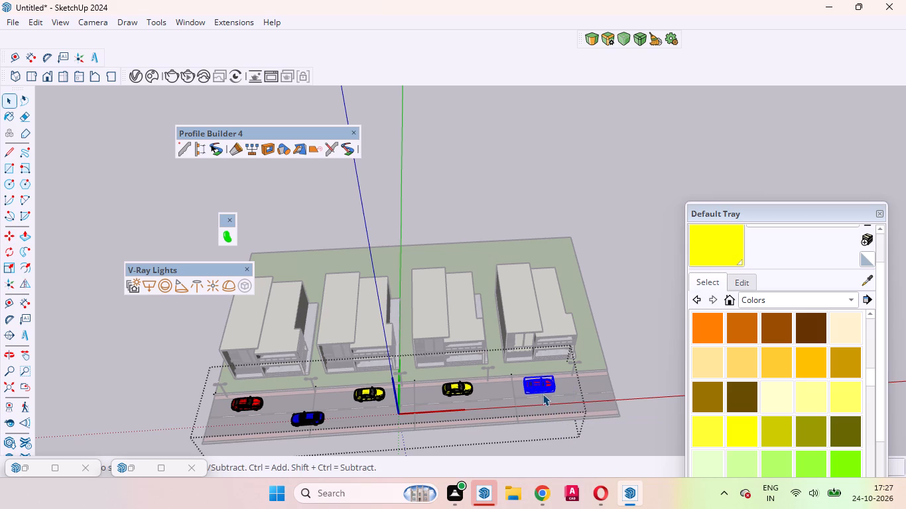
{"action": "key", "text": "m"}
{"action": "left_click", "coordinate": [543, 394]}
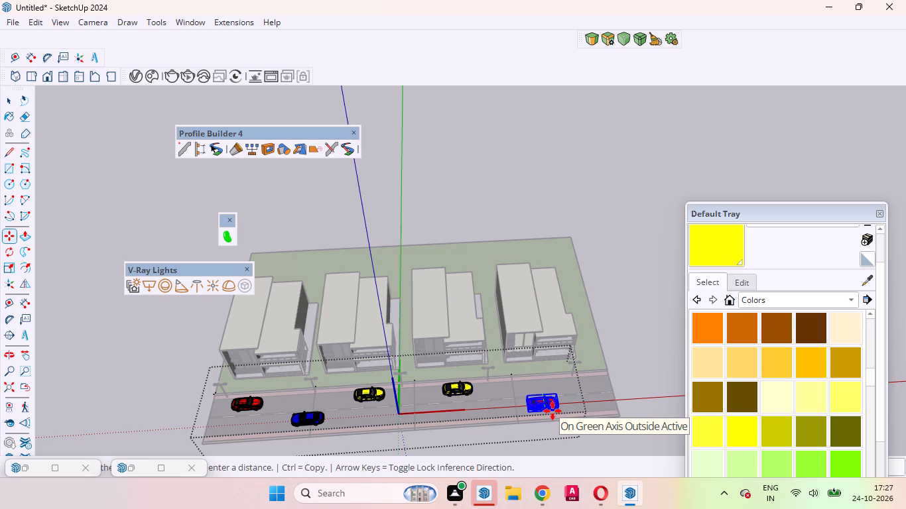
{"action": "left_click", "coordinate": [552, 411]}
{"action": "key", "text": "space"}
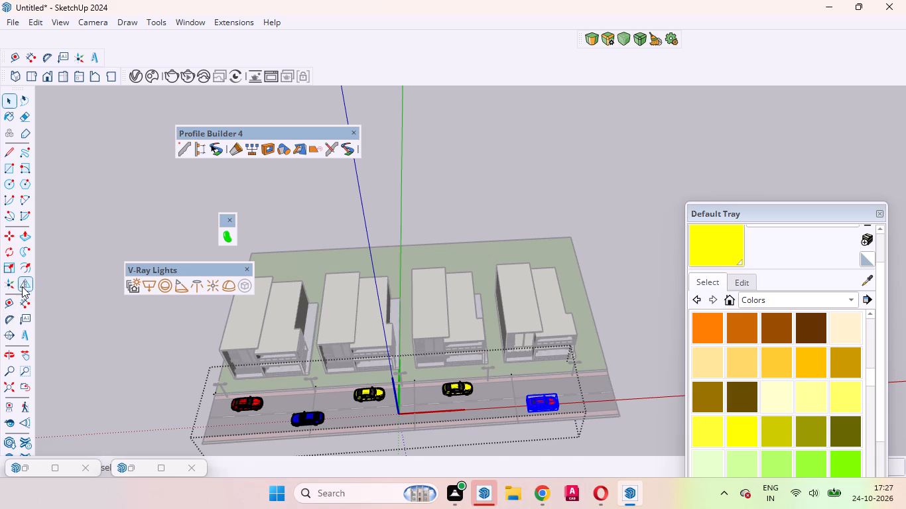
Flip the copied red car front to back about the plane crossing the road so it faces the opposite direction.
{"action": "left_click", "coordinate": [23, 283]}
{"action": "middle_click_drag", "start_coordinate": [393, 345], "coordinate": [76, 282]}
{"action": "scroll", "coordinate": [76, 280], "scroll_direction": "up", "scroll_amount": 1}
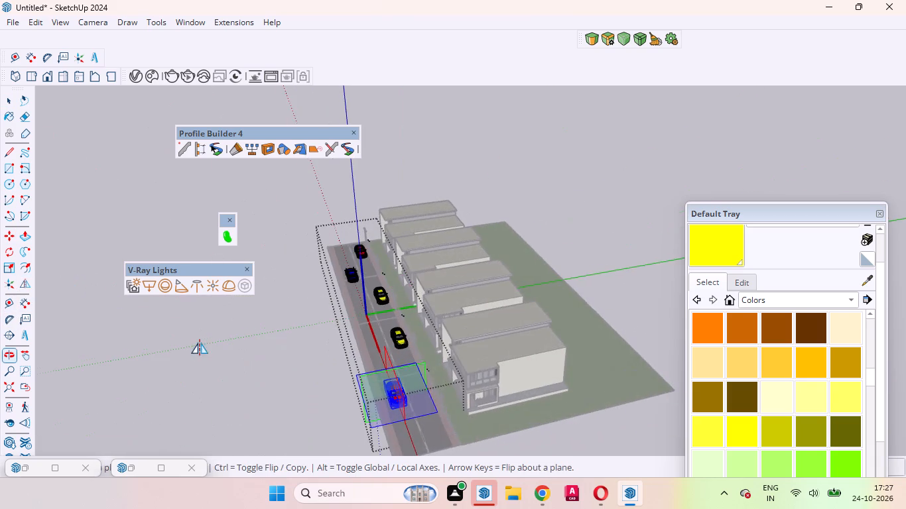
{"action": "scroll", "coordinate": [313, 363], "scroll_direction": "up", "scroll_amount": 13}
{"action": "middle_click_drag", "start_coordinate": [381, 406], "coordinate": [358, 348]}
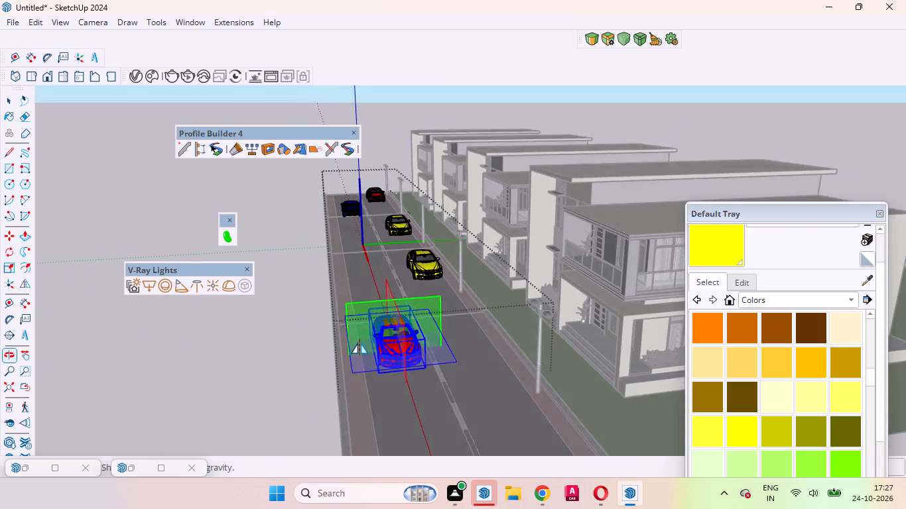
{"action": "left_click", "coordinate": [352, 297]}
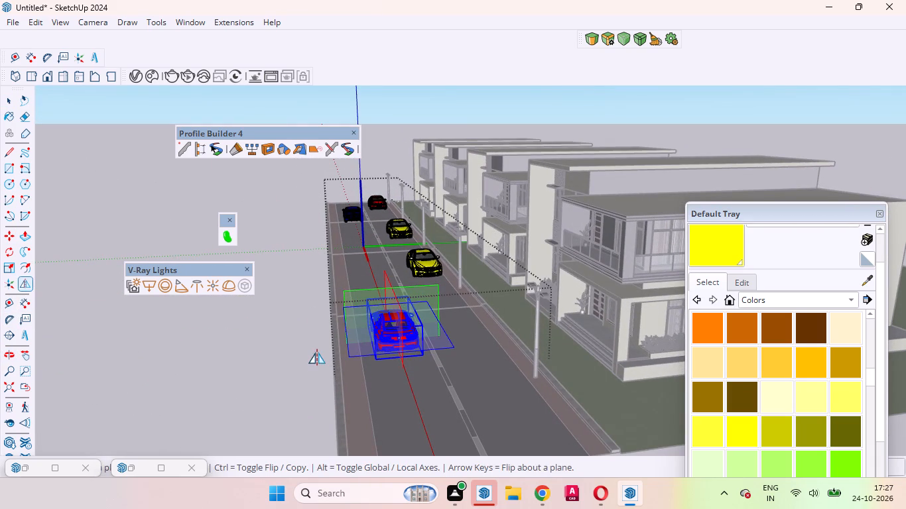
Examine the row of houses and the cars along the road, from a distance and close to the first house.
{"action": "key", "text": "space"}
{"action": "left_click", "coordinate": [245, 354]}
{"action": "middle_click_drag", "start_coordinate": [230, 343], "coordinate": [509, 421]}
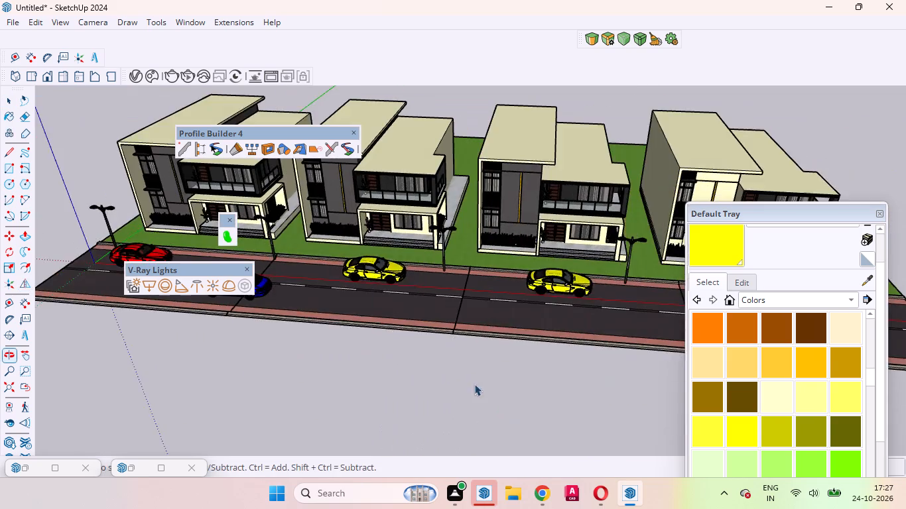
{"action": "scroll", "coordinate": [451, 373], "scroll_direction": "down", "scroll_amount": 9}
{"action": "middle_click_drag", "start_coordinate": [459, 363], "coordinate": [492, 282]}
{"action": "scroll", "coordinate": [492, 262], "scroll_direction": "up", "scroll_amount": 2}
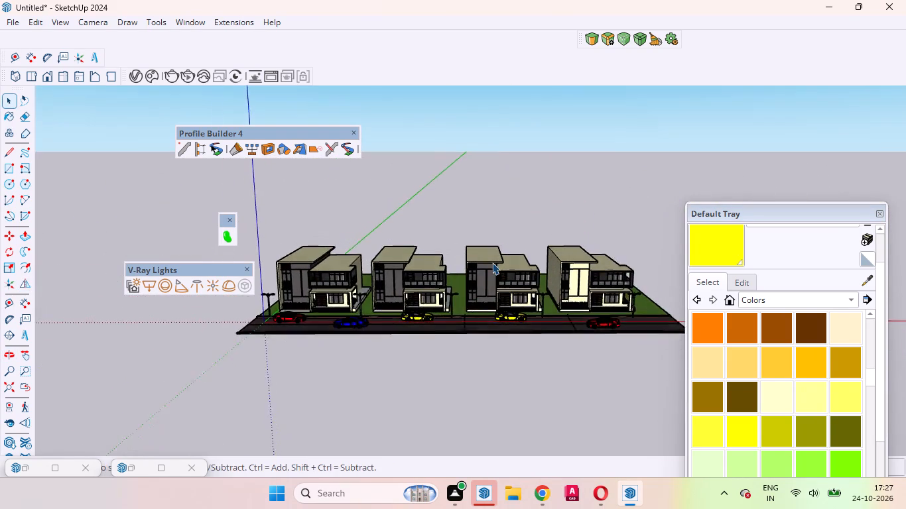
{"action": "scroll", "coordinate": [492, 262], "scroll_direction": "up", "scroll_amount": 5}
{"action": "middle_click_drag", "start_coordinate": [480, 321], "coordinate": [476, 278]}
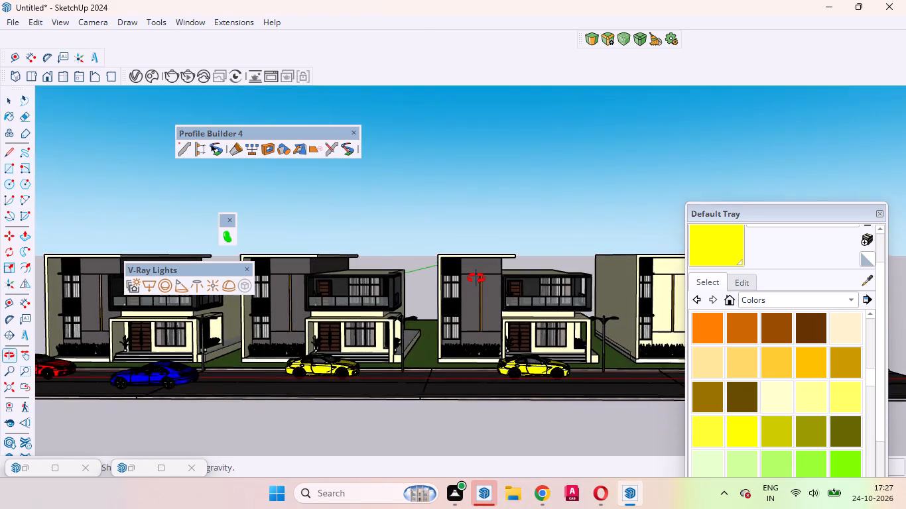
{"action": "middle_click_drag", "start_coordinate": [476, 278], "coordinate": [484, 280]}
{"action": "scroll", "coordinate": [504, 282], "scroll_direction": "down", "scroll_amount": 8}
{"action": "scroll", "coordinate": [279, 296], "scroll_direction": "up", "scroll_amount": 3}
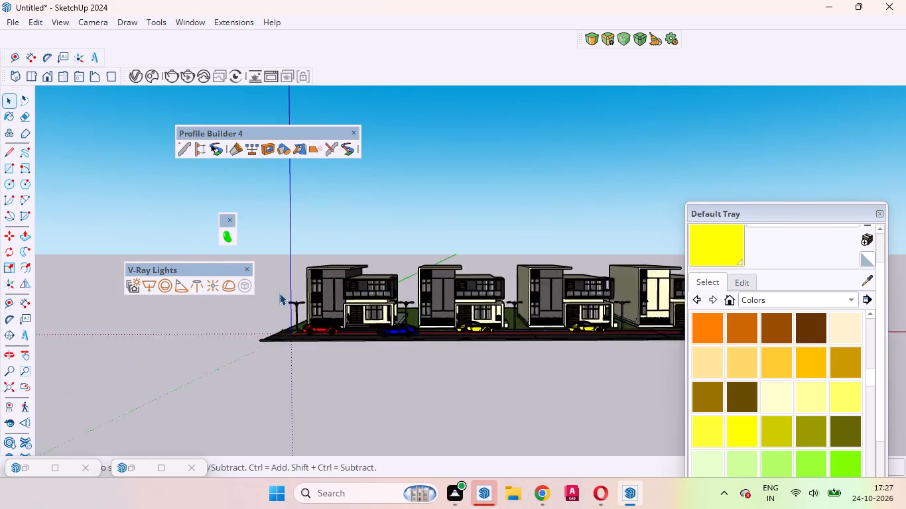
{"action": "scroll", "coordinate": [279, 293], "scroll_direction": "up", "scroll_amount": 5}
{"action": "scroll", "coordinate": [419, 298], "scroll_direction": "up", "scroll_amount": 1}
{"action": "middle_click_drag", "start_coordinate": [419, 305], "coordinate": [391, 314]}
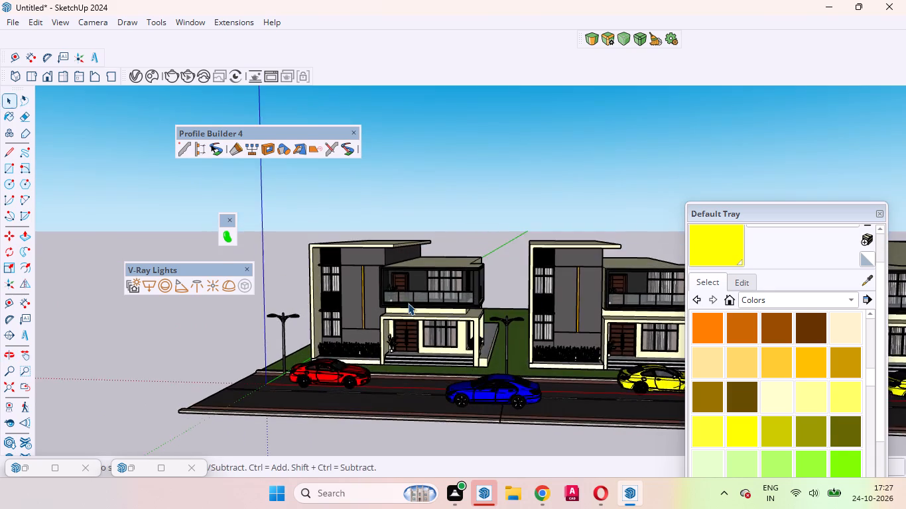
{"action": "scroll", "coordinate": [411, 302], "scroll_direction": "up", "scroll_amount": 3}
{"action": "scroll", "coordinate": [430, 299], "scroll_direction": "down", "scroll_amount": 2}
{"action": "middle_click_drag", "start_coordinate": [430, 302], "coordinate": [434, 302]}
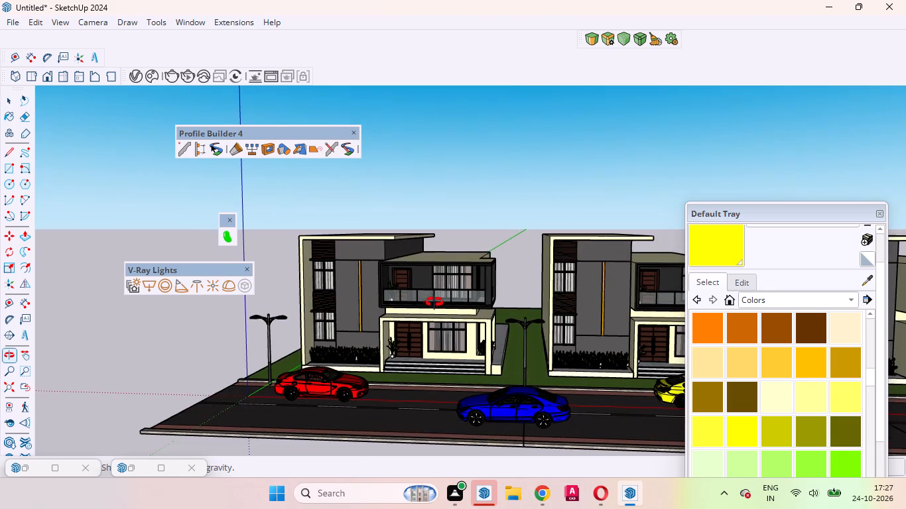
{"action": "middle_click_drag", "start_coordinate": [434, 302], "coordinate": [447, 300]}
{"action": "scroll", "coordinate": [447, 300], "scroll_direction": "up", "scroll_amount": 2}
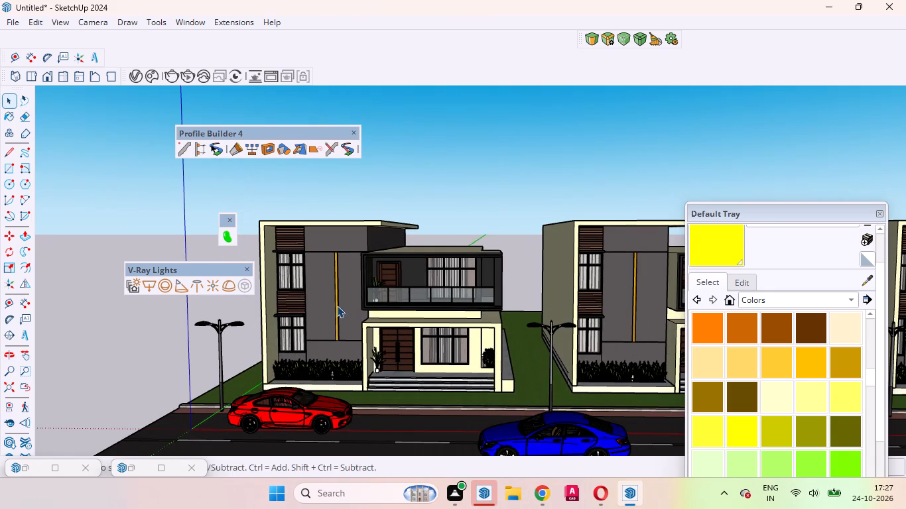
Move the Default Tray lower so it covers less of the houses.
{"action": "left_click_drag", "start_coordinate": [758, 215], "coordinate": [756, 287]}
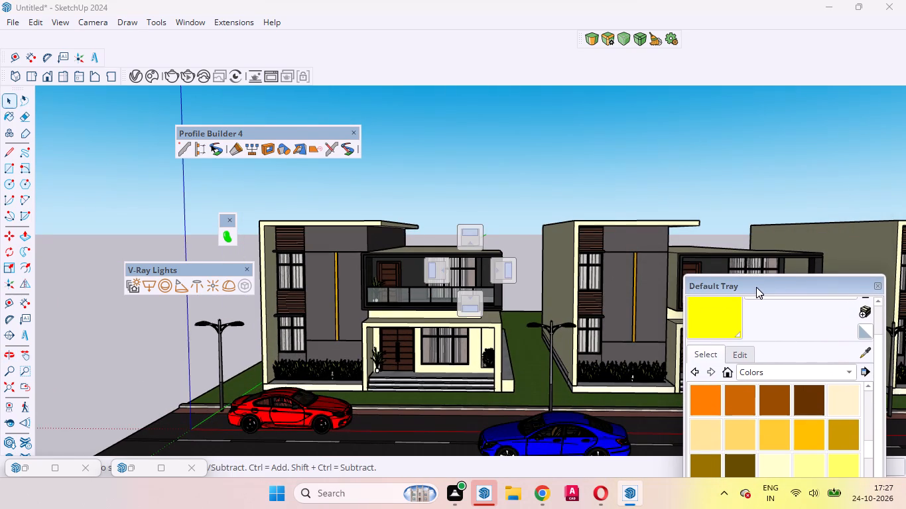
{"action": "left_click_drag", "start_coordinate": [756, 287], "coordinate": [756, 286]}
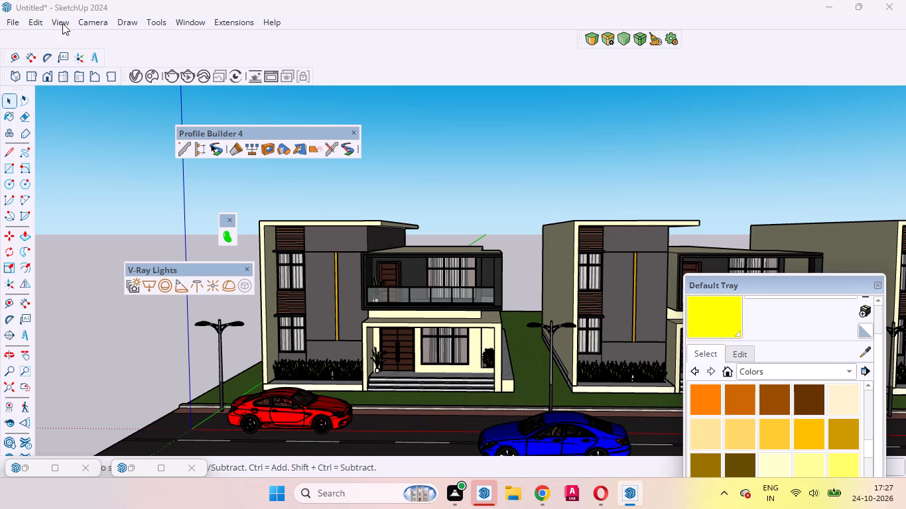
Browse the cars results in 3D Warehouse and download the 4.4 MB red sports car model named cars directly into the scene.
{"action": "left_click", "coordinate": [192, 17]}
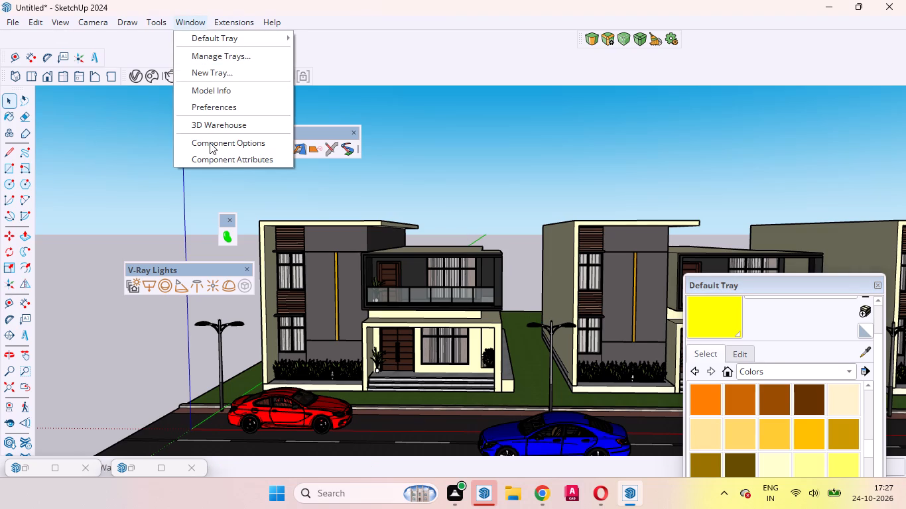
{"action": "left_click", "coordinate": [212, 130]}
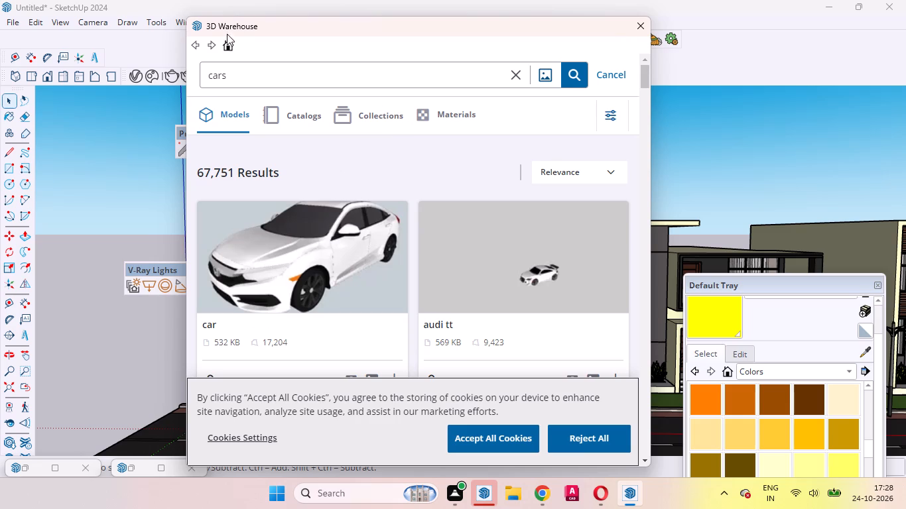
{"action": "left_click_drag", "start_coordinate": [238, 74], "coordinate": [204, 82]}
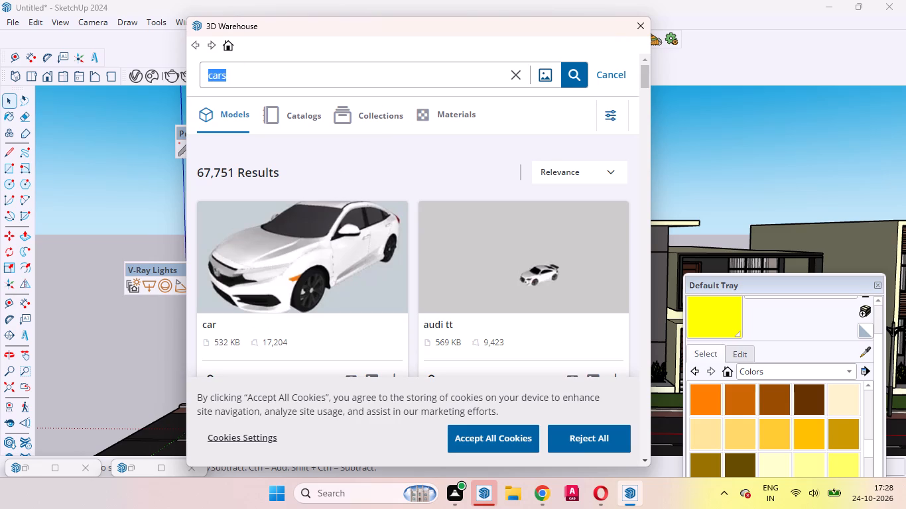
{"action": "left_click", "coordinate": [266, 78]}
{"action": "scroll", "coordinate": [283, 105], "scroll_direction": "down", "scroll_amount": 6}
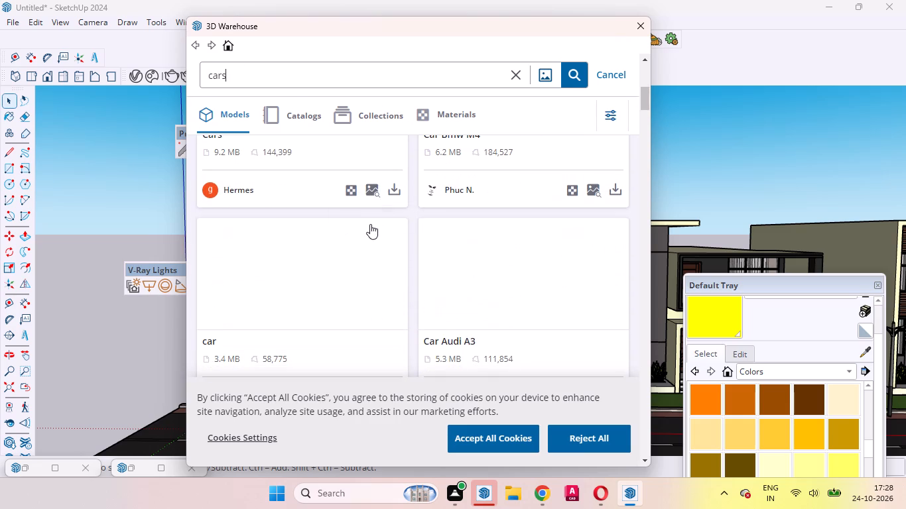
{"action": "scroll", "coordinate": [388, 226], "scroll_direction": "down", "scroll_amount": 1}
{"action": "scroll", "coordinate": [438, 244], "scroll_direction": "down", "scroll_amount": 5}
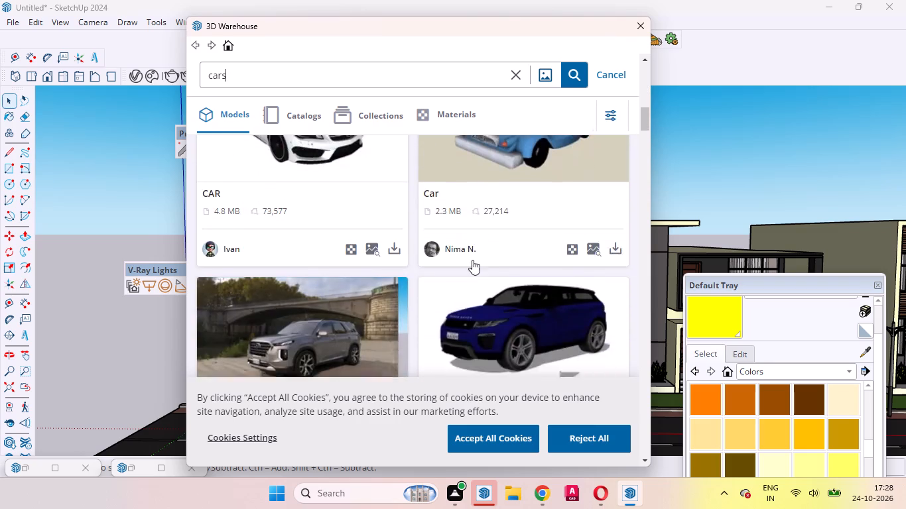
{"action": "scroll", "coordinate": [470, 260], "scroll_direction": "down", "scroll_amount": 5}
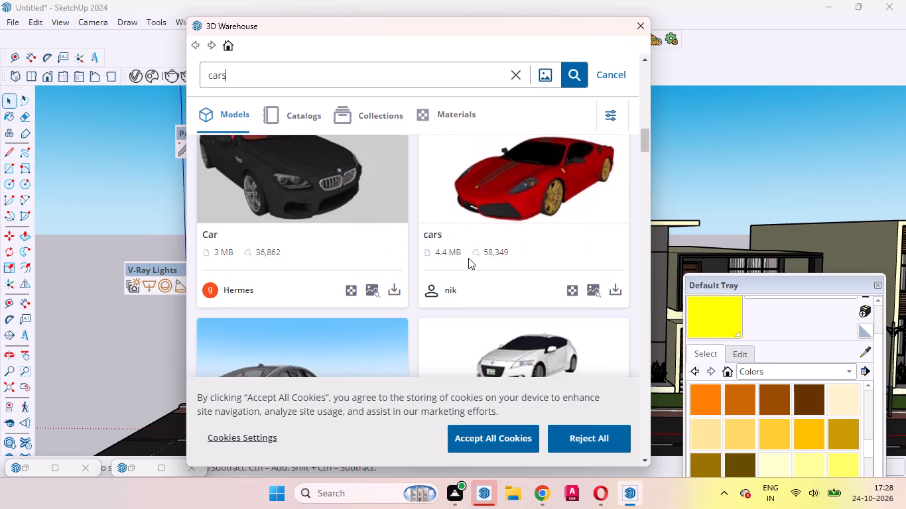
{"action": "left_click", "coordinate": [615, 284]}
{"action": "left_click", "coordinate": [357, 253]}
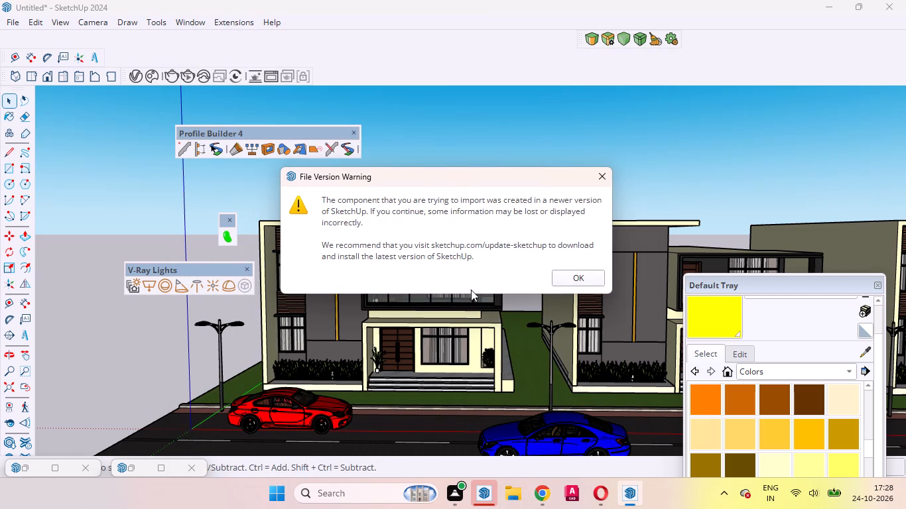
{"action": "left_click", "coordinate": [563, 274]}
Place the downloaded cars model on the empty ground beyond the last house, clear of the road and plots.
{"action": "scroll", "coordinate": [442, 243], "scroll_direction": "down", "scroll_amount": 11}
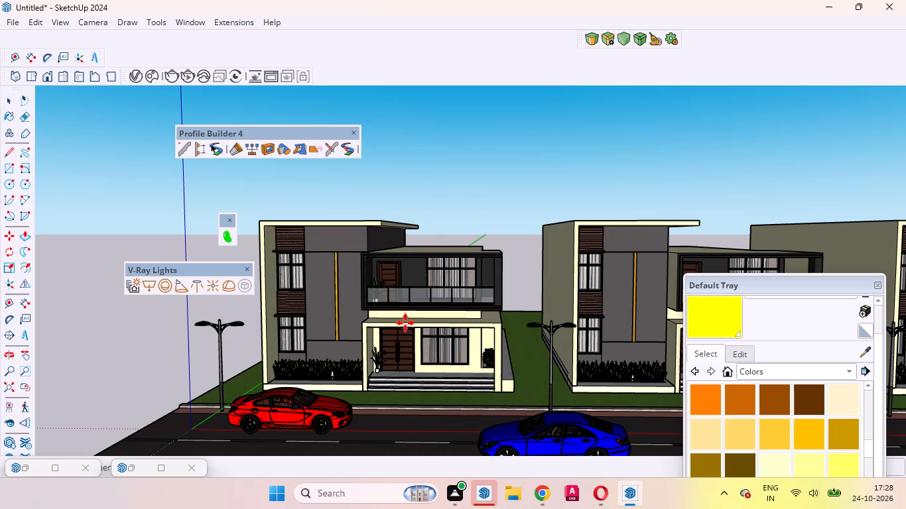
{"action": "scroll", "coordinate": [405, 323], "scroll_direction": "down", "scroll_amount": 20}
{"action": "scroll", "coordinate": [405, 323], "scroll_direction": "down", "scroll_amount": 12}
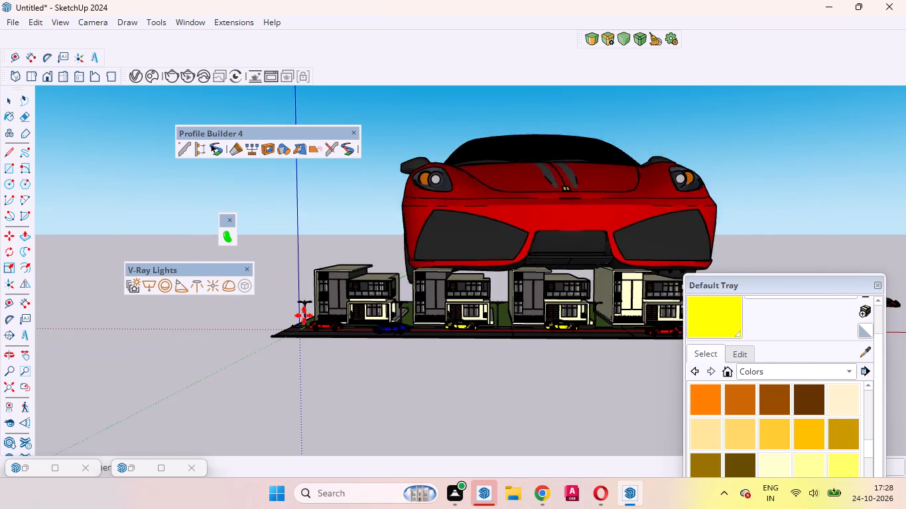
{"action": "scroll", "coordinate": [400, 363], "scroll_direction": "down", "scroll_amount": 20}
{"action": "scroll", "coordinate": [400, 363], "scroll_direction": "down", "scroll_amount": 13}
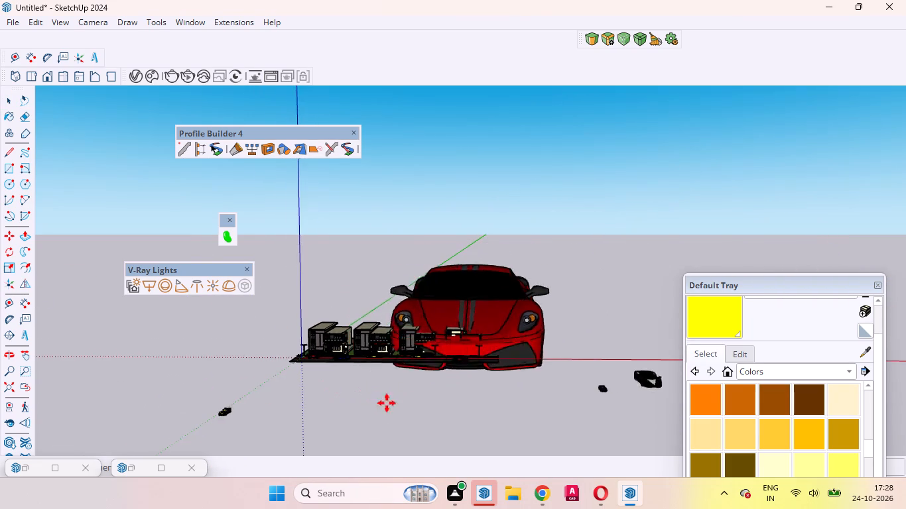
{"action": "middle_click_drag", "start_coordinate": [550, 393], "coordinate": [539, 496]}
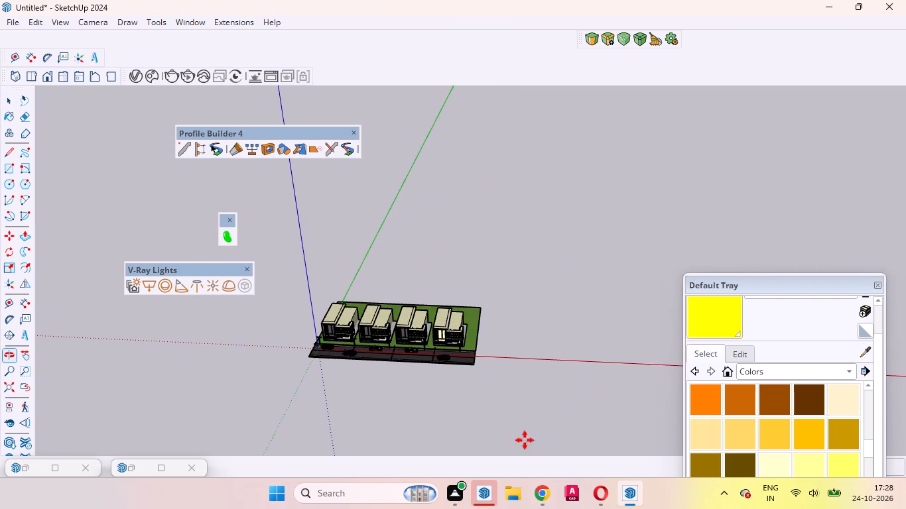
{"action": "scroll", "coordinate": [478, 348], "scroll_direction": "down", "scroll_amount": 20}
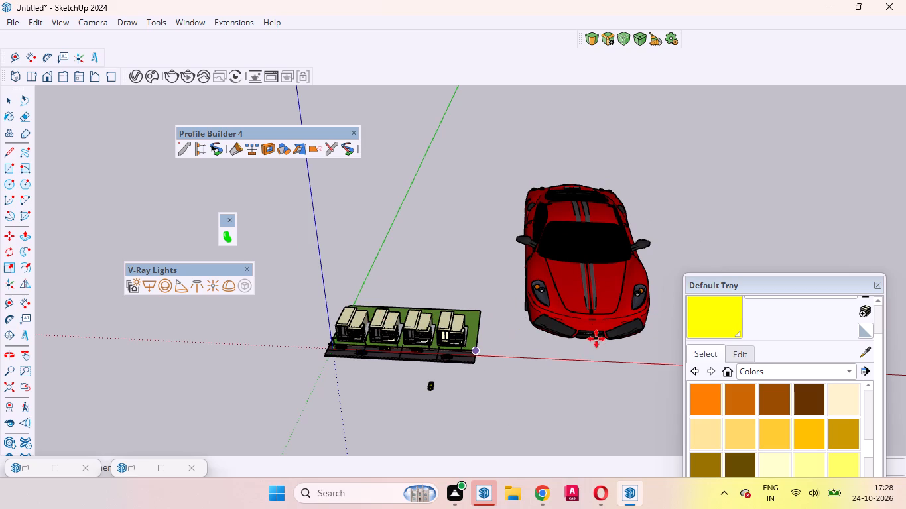
{"action": "left_click", "coordinate": [584, 374]}
{"action": "key", "text": "space"}
{"action": "key", "text": "space"}
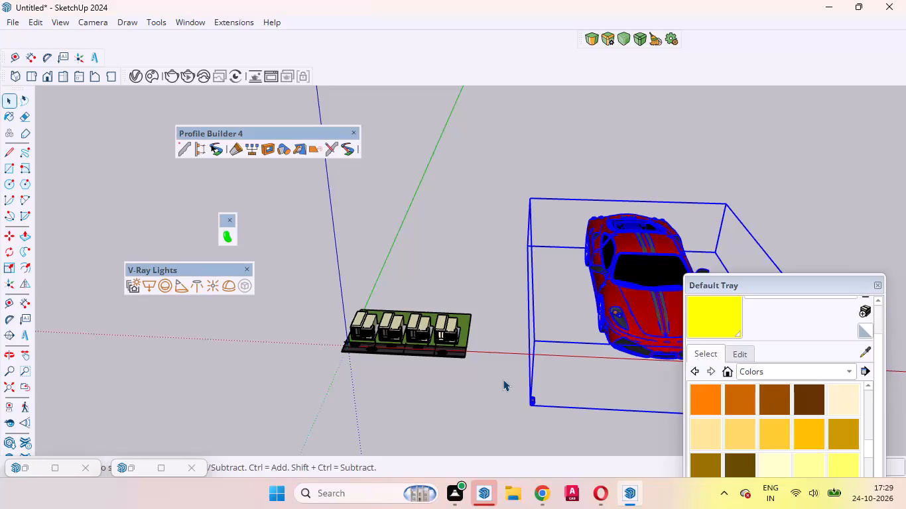
Examine the imported cars model, including the small yellow, red and black cars around the oversized red one.
{"action": "scroll", "coordinate": [478, 372], "scroll_direction": "down", "scroll_amount": 6}
{"action": "scroll", "coordinate": [277, 350], "scroll_direction": "down", "scroll_amount": 4}
{"action": "scroll", "coordinate": [458, 352], "scroll_direction": "up", "scroll_amount": 17}
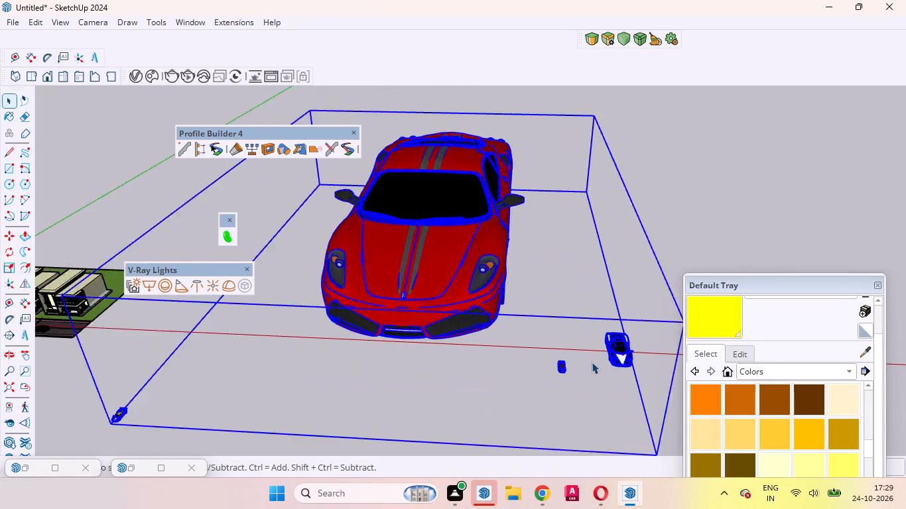
{"action": "scroll", "coordinate": [592, 362], "scroll_direction": "up", "scroll_amount": 3}
{"action": "left_click", "coordinate": [474, 383]}
{"action": "scroll", "coordinate": [421, 228], "scroll_direction": "down", "scroll_amount": 5}
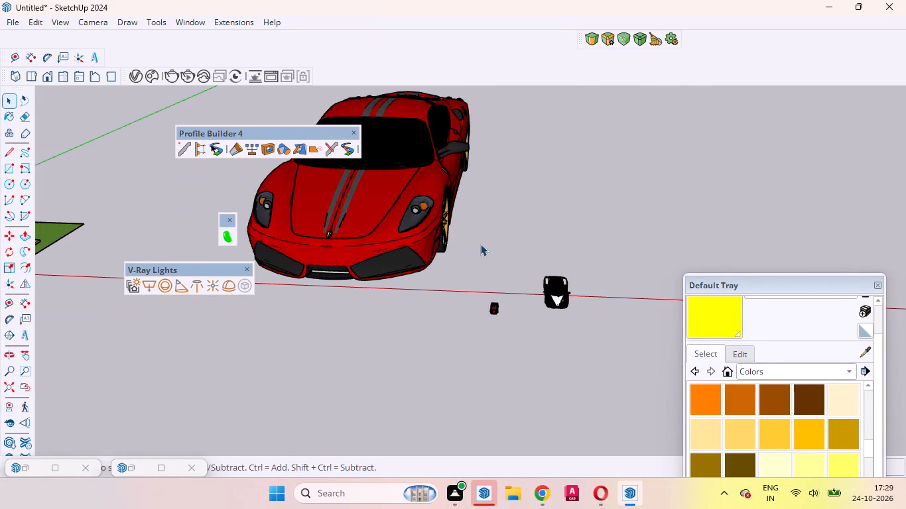
{"action": "middle_click_drag", "start_coordinate": [493, 307], "coordinate": [489, 362]}
{"action": "scroll", "coordinate": [489, 361], "scroll_direction": "up", "scroll_amount": 9}
{"action": "scroll", "coordinate": [492, 341], "scroll_direction": "down", "scroll_amount": 13}
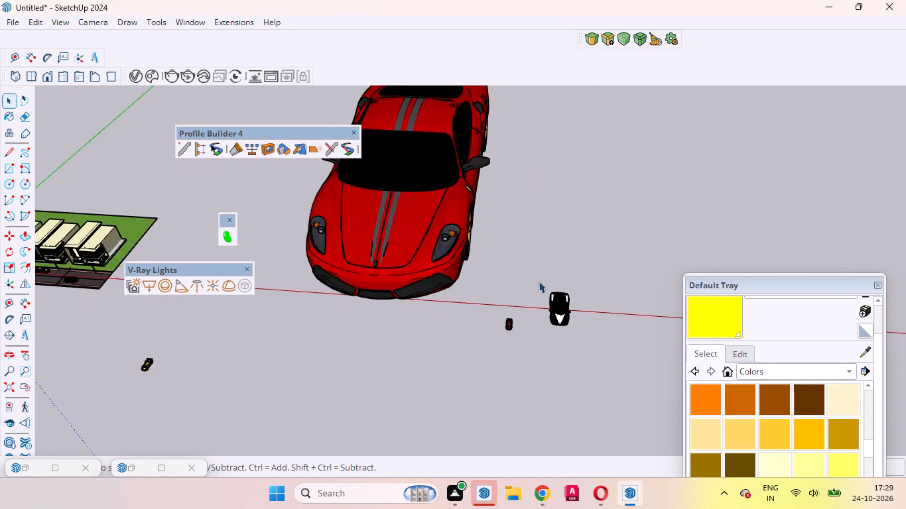
{"action": "scroll", "coordinate": [539, 281], "scroll_direction": "down", "scroll_amount": 2}
{"action": "scroll", "coordinate": [233, 349], "scroll_direction": "up", "scroll_amount": 20}
{"action": "scroll", "coordinate": [251, 357], "scroll_direction": "down", "scroll_amount": 9}
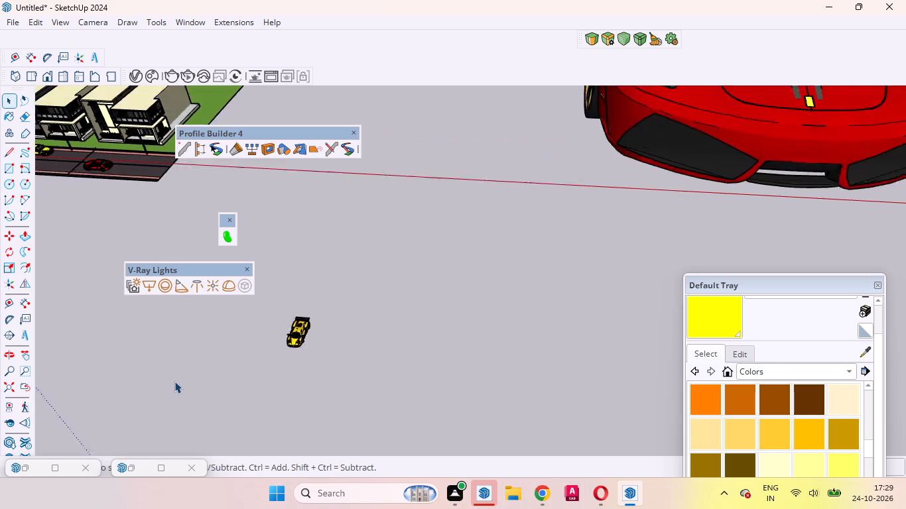
{"action": "scroll", "coordinate": [174, 381], "scroll_direction": "down", "scroll_amount": 15}
Move the small red sports car out of the imported cars model into the grass gap between the first two houses.
{"action": "scroll", "coordinate": [466, 375], "scroll_direction": "up", "scroll_amount": 14}
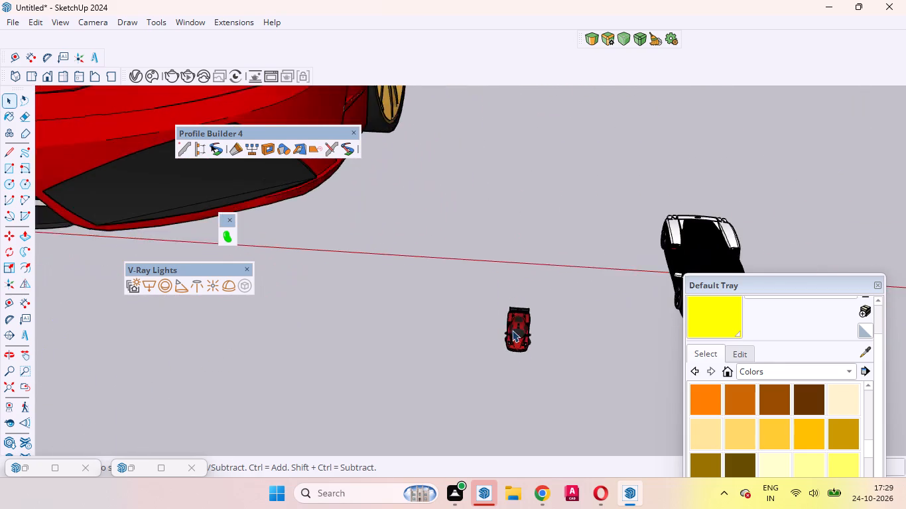
{"action": "scroll", "coordinate": [512, 330], "scroll_direction": "up", "scroll_amount": 16}
{"action": "middle_click_drag", "start_coordinate": [509, 361], "coordinate": [545, 223]}
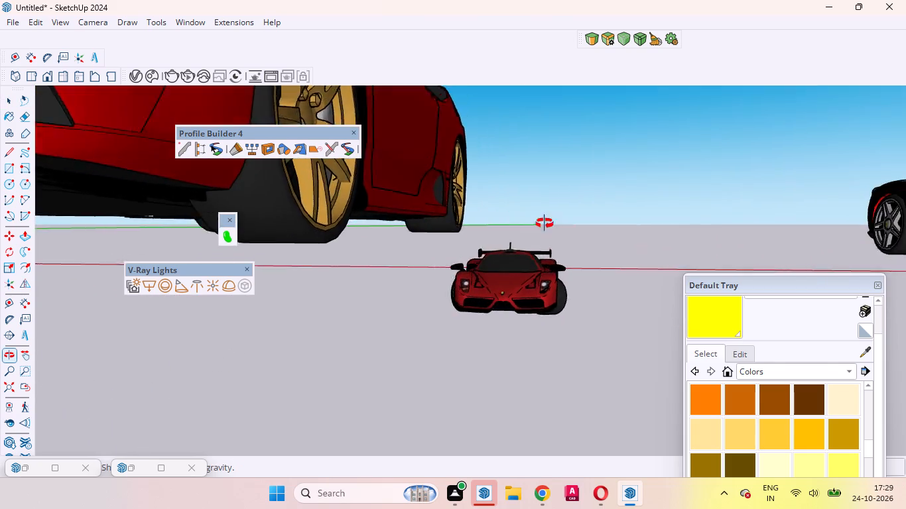
{"action": "middle_click_drag", "start_coordinate": [545, 223], "coordinate": [557, 258]}
{"action": "scroll", "coordinate": [499, 289], "scroll_direction": "up", "scroll_amount": 4}
{"action": "triple_click", "coordinate": [499, 288]}
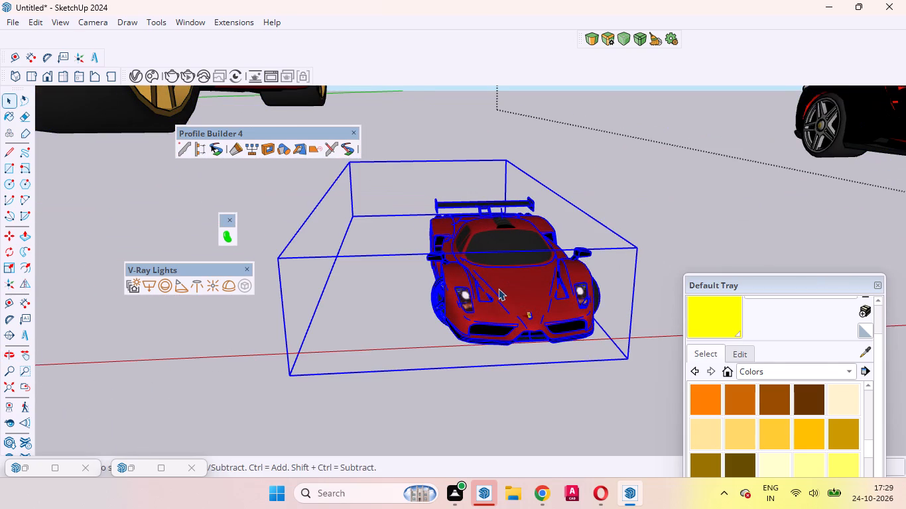
{"action": "key", "text": "m"}
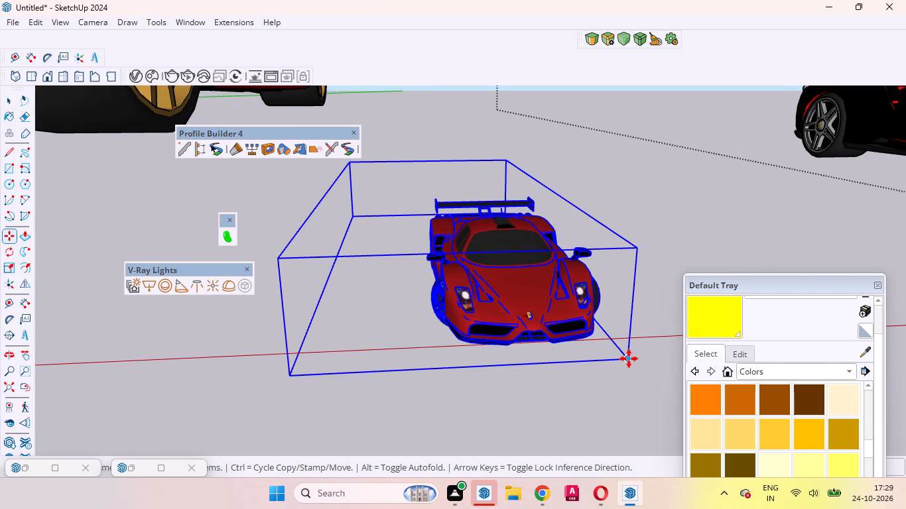
{"action": "left_click", "coordinate": [629, 358]}
{"action": "scroll", "coordinate": [410, 338], "scroll_direction": "down", "scroll_amount": 20}
{"action": "scroll", "coordinate": [410, 338], "scroll_direction": "down", "scroll_amount": 16}
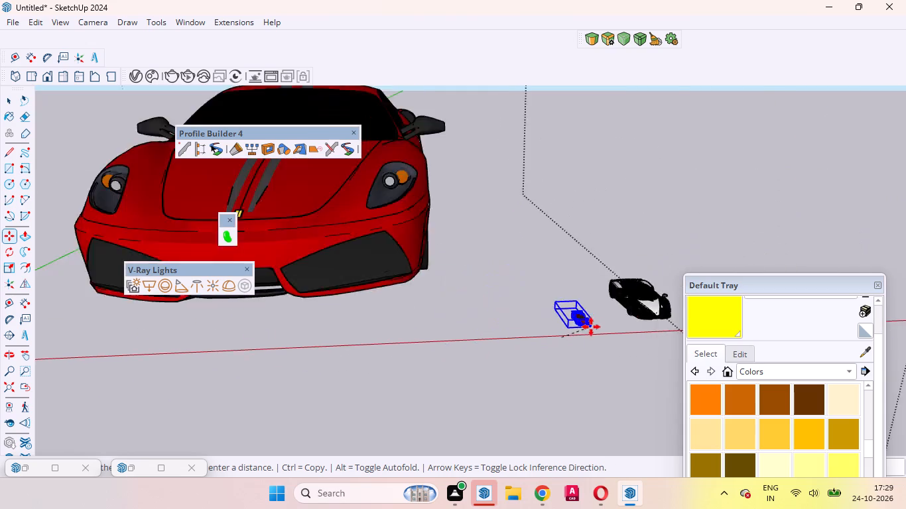
{"action": "scroll", "coordinate": [591, 327], "scroll_direction": "down", "scroll_amount": 2}
{"action": "scroll", "coordinate": [591, 327], "scroll_direction": "up", "scroll_amount": 1}
{"action": "scroll", "coordinate": [591, 327], "scroll_direction": "down", "scroll_amount": 20}
{"action": "scroll", "coordinate": [591, 327], "scroll_direction": "down", "scroll_amount": 9}
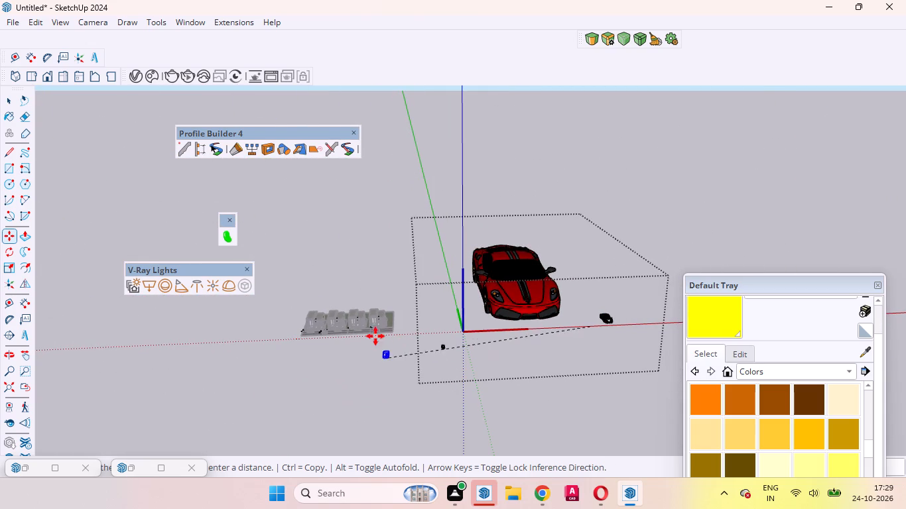
{"action": "scroll", "coordinate": [373, 336], "scroll_direction": "up", "scroll_amount": 20}
{"action": "scroll", "coordinate": [373, 336], "scroll_direction": "up", "scroll_amount": 6}
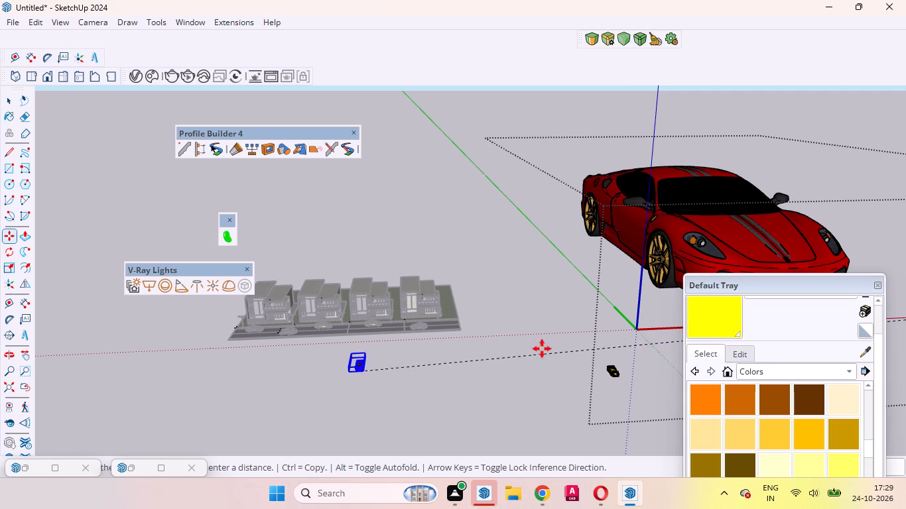
{"action": "scroll", "coordinate": [299, 325], "scroll_direction": "up", "scroll_amount": 3}
{"action": "scroll", "coordinate": [313, 313], "scroll_direction": "down", "scroll_amount": 1}
{"action": "scroll", "coordinate": [313, 312], "scroll_direction": "up", "scroll_amount": 9}
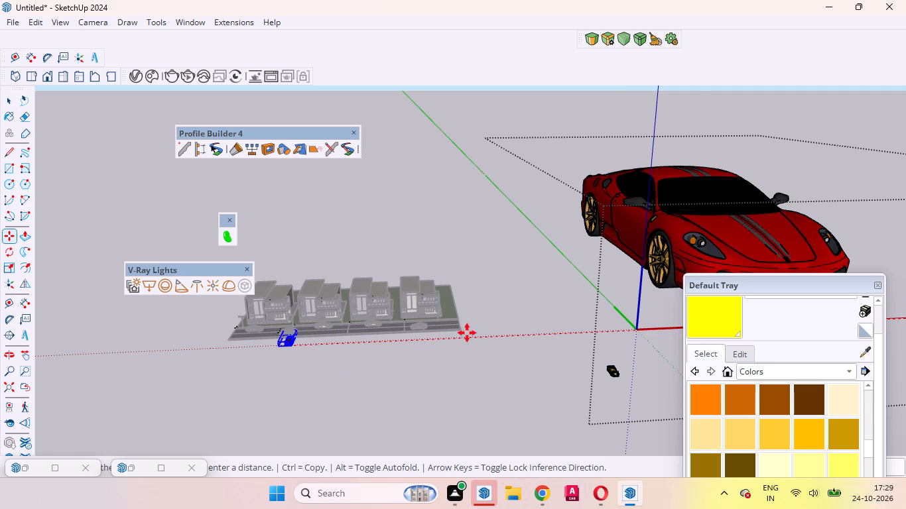
{"action": "scroll", "coordinate": [426, 329], "scroll_direction": "up", "scroll_amount": 15}
{"action": "scroll", "coordinate": [314, 327], "scroll_direction": "down", "scroll_amount": 1}
{"action": "scroll", "coordinate": [314, 327], "scroll_direction": "up", "scroll_amount": 2}
{"action": "middle_click_drag", "start_coordinate": [327, 340], "coordinate": [353, 408]}
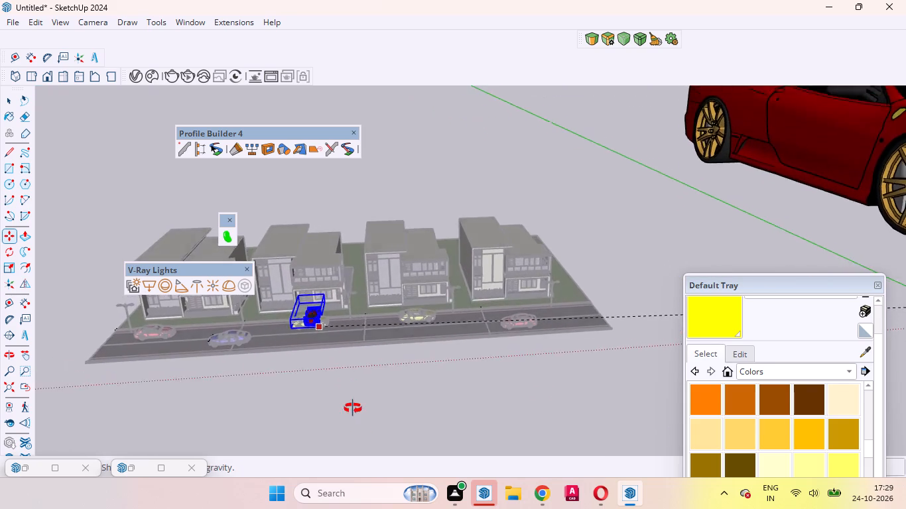
{"action": "middle_click_drag", "start_coordinate": [353, 408], "coordinate": [383, 508]}
{"action": "scroll", "coordinate": [266, 398], "scroll_direction": "up", "scroll_amount": 9}
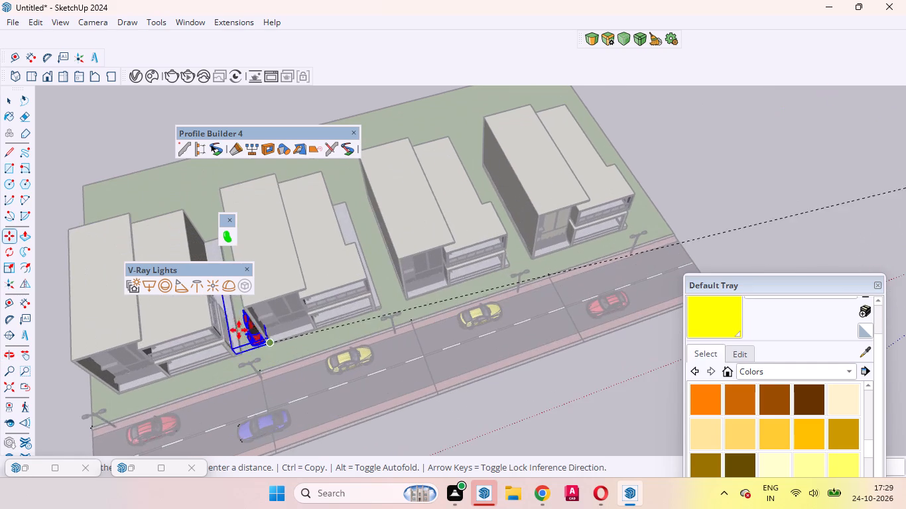
{"action": "scroll", "coordinate": [231, 331], "scroll_direction": "up", "scroll_amount": 8}
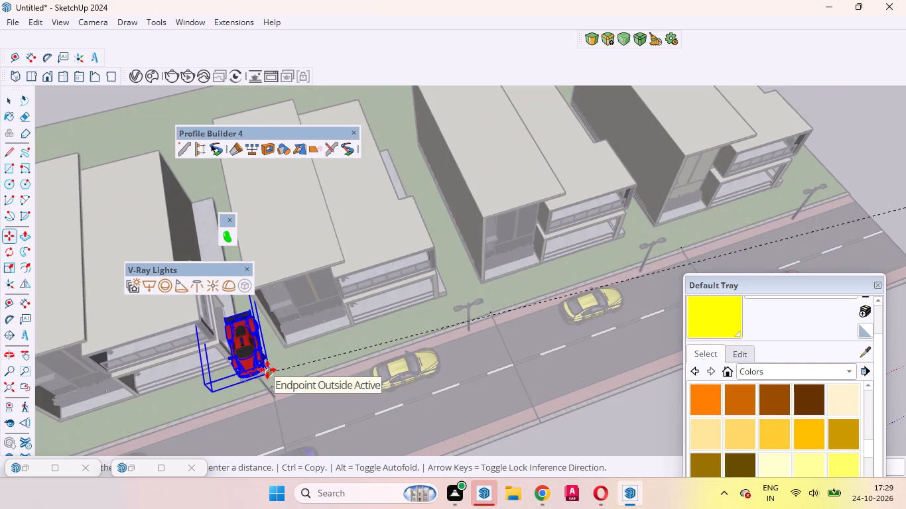
{"action": "left_click", "coordinate": [274, 367]}
Lower the red sports car vertically along the blue axis to bring it down to the grass between the houses.
{"action": "middle_click_drag", "start_coordinate": [277, 367], "coordinate": [177, 350]}
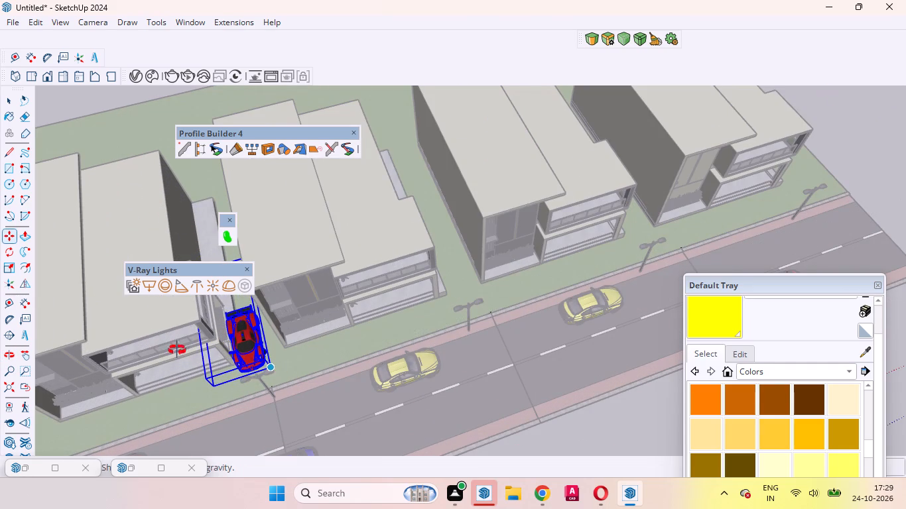
{"action": "middle_click_drag", "start_coordinate": [177, 350], "coordinate": [17, 283]}
{"action": "scroll", "coordinate": [287, 186], "scroll_direction": "up", "scroll_amount": 3}
{"action": "scroll", "coordinate": [290, 184], "scroll_direction": "down", "scroll_amount": 1}
{"action": "scroll", "coordinate": [291, 184], "scroll_direction": "up", "scroll_amount": 8}
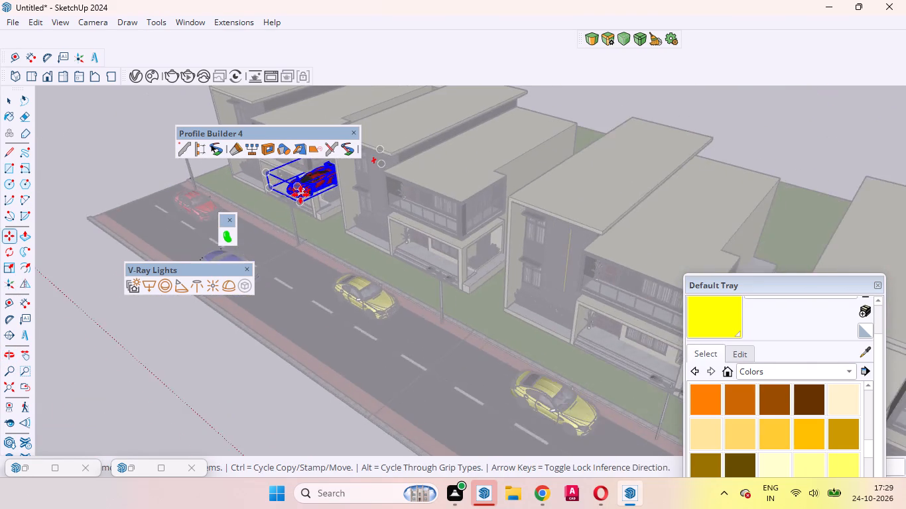
{"action": "scroll", "coordinate": [300, 195], "scroll_direction": "up", "scroll_amount": 5}
{"action": "left_click", "coordinate": [298, 201]}
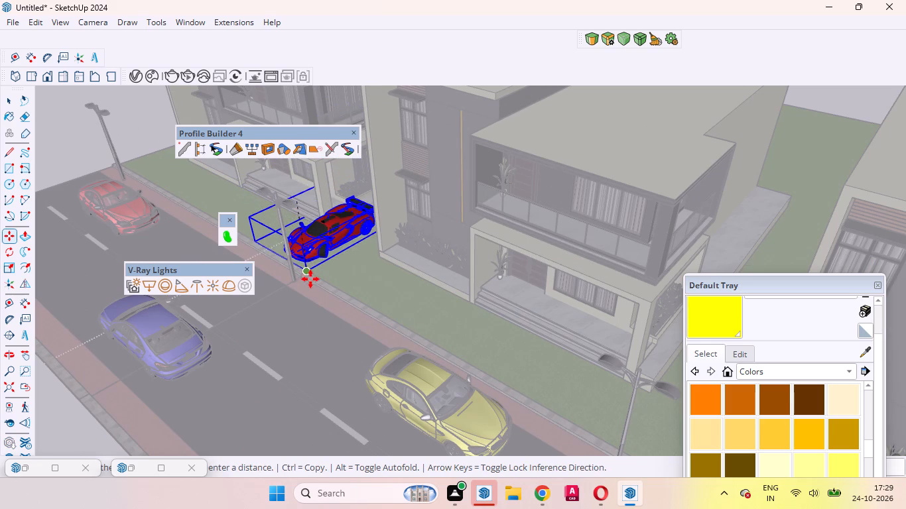
{"action": "key", "text": "Up"}
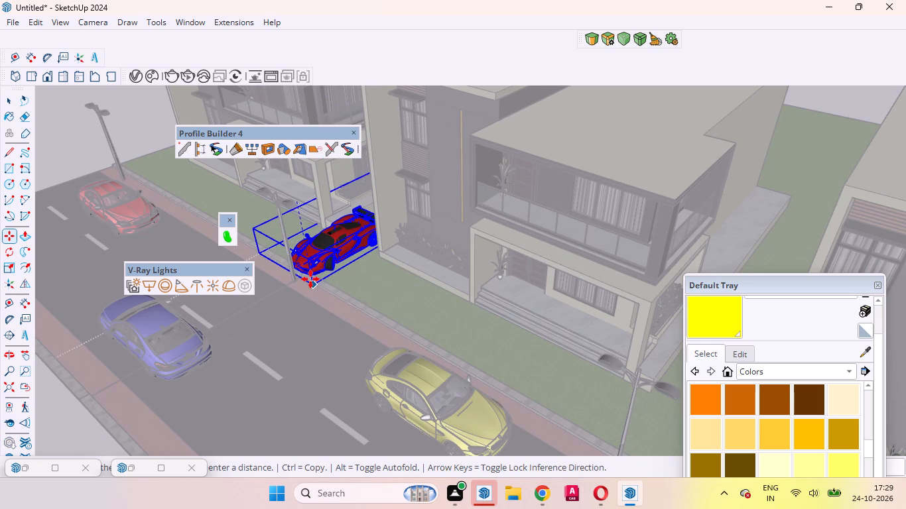
{"action": "left_click", "coordinate": [310, 279]}
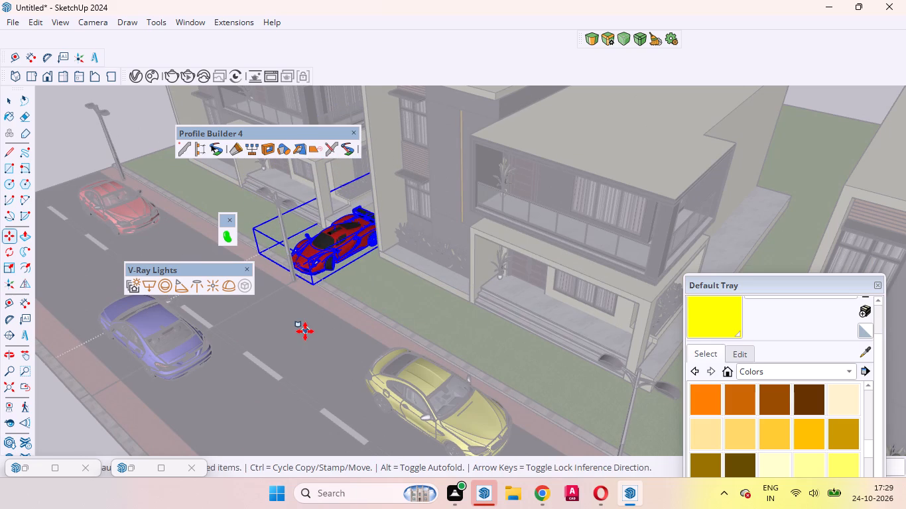
{"action": "key", "text": "space"}
{"action": "left_click", "coordinate": [133, 122]}
Shift the red sports car back from the sidewalk and street lamp, deeper between the houses, and exit the cars component.
{"action": "scroll", "coordinate": [350, 246], "scroll_direction": "down", "scroll_amount": 2}
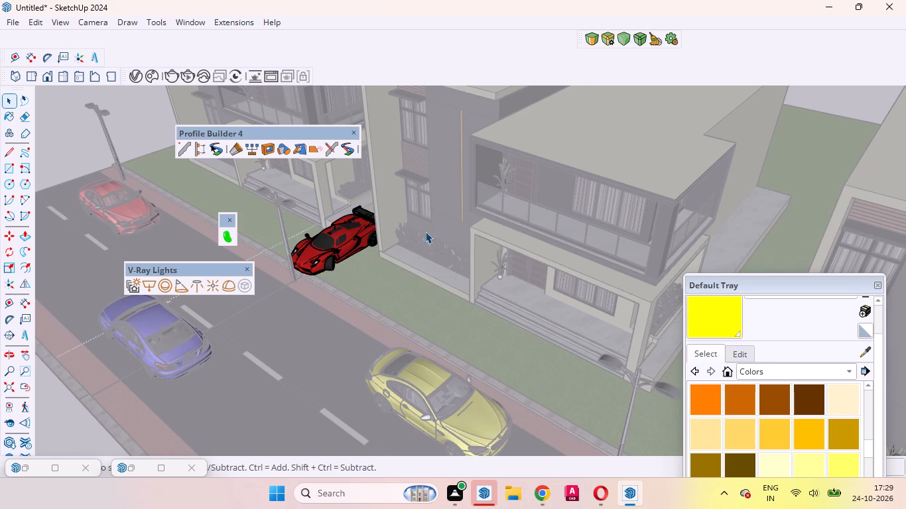
{"action": "scroll", "coordinate": [425, 231], "scroll_direction": "down", "scroll_amount": 10}
{"action": "scroll", "coordinate": [482, 243], "scroll_direction": "up", "scroll_amount": 1}
{"action": "scroll", "coordinate": [482, 243], "scroll_direction": "down", "scroll_amount": 3}
{"action": "middle_click_drag", "start_coordinate": [335, 279], "coordinate": [589, 244]}
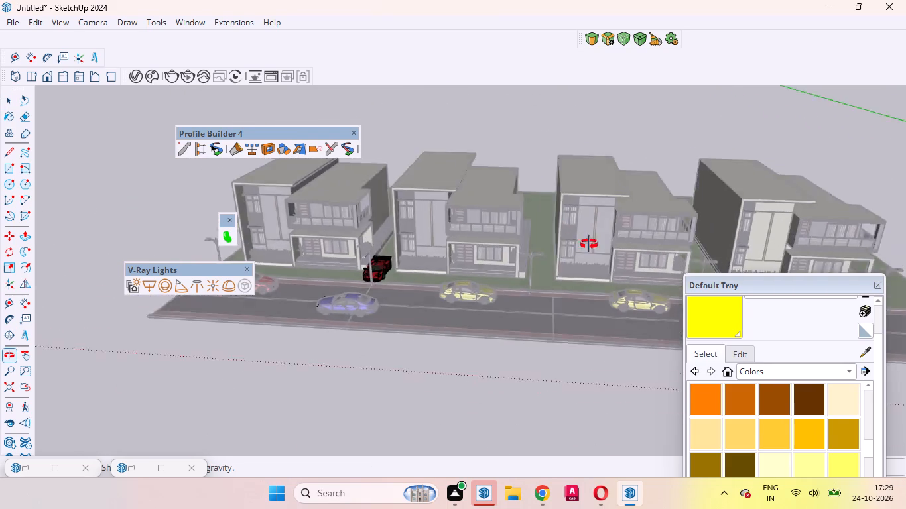
{"action": "middle_click_drag", "start_coordinate": [589, 244], "coordinate": [789, 323]}
{"action": "scroll", "coordinate": [489, 392], "scroll_direction": "up", "scroll_amount": 12}
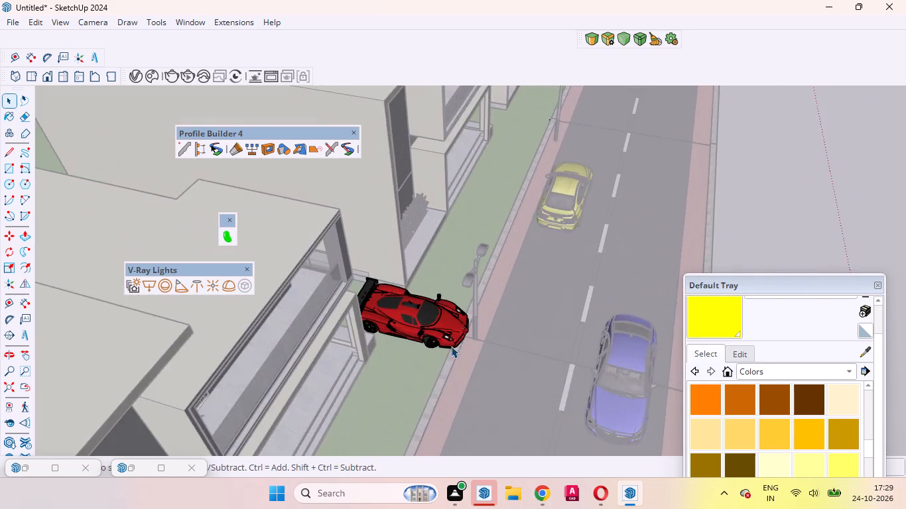
{"action": "scroll", "coordinate": [451, 346], "scroll_direction": "up", "scroll_amount": 3}
{"action": "middle_click_drag", "start_coordinate": [434, 341], "coordinate": [151, 412]}
{"action": "scroll", "coordinate": [561, 347], "scroll_direction": "down", "scroll_amount": 4}
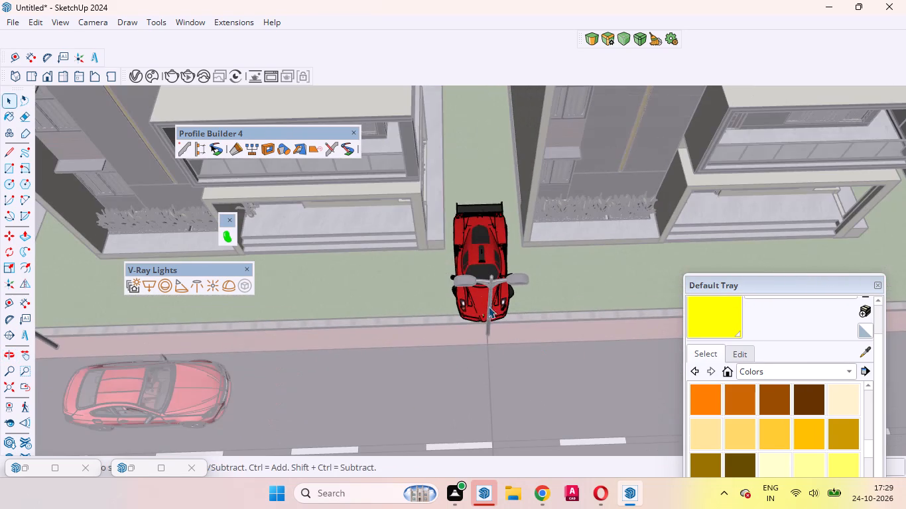
{"action": "left_click", "coordinate": [476, 253]}
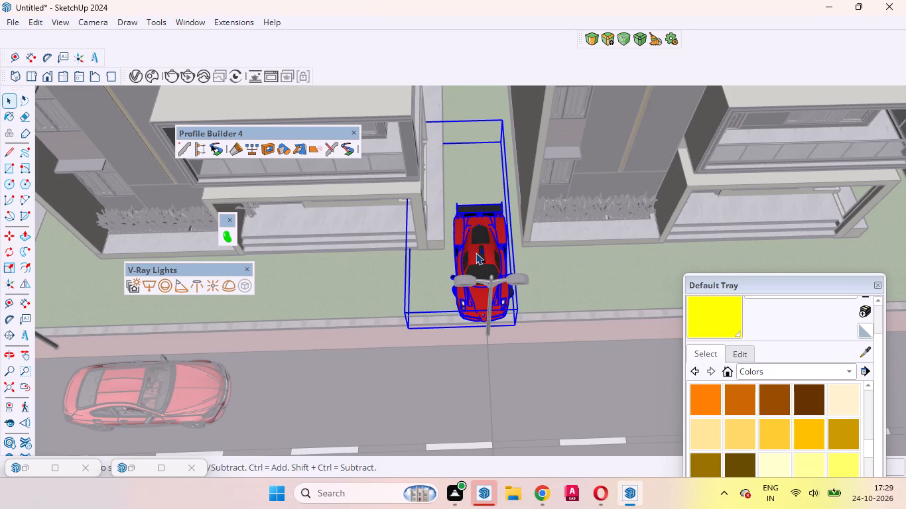
{"action": "key", "text": "m"}
{"action": "left_click", "coordinate": [479, 251]}
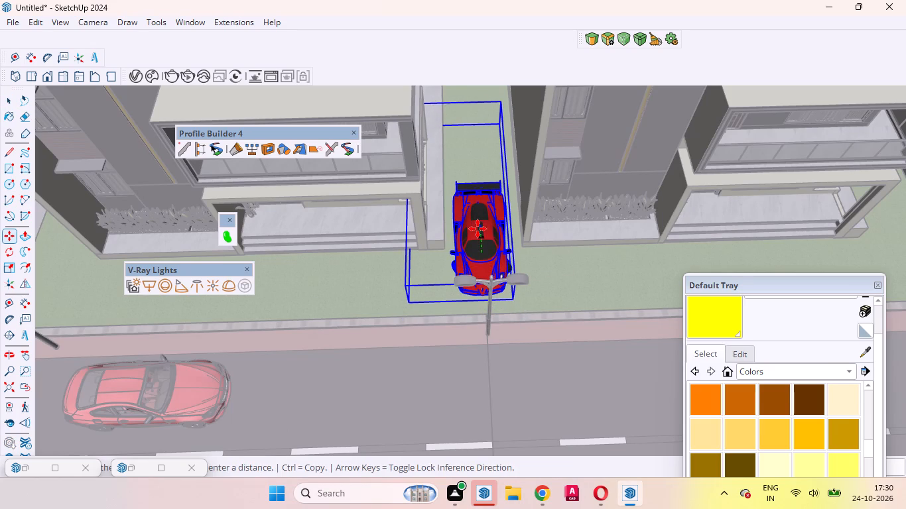
{"action": "left_click", "coordinate": [478, 226]}
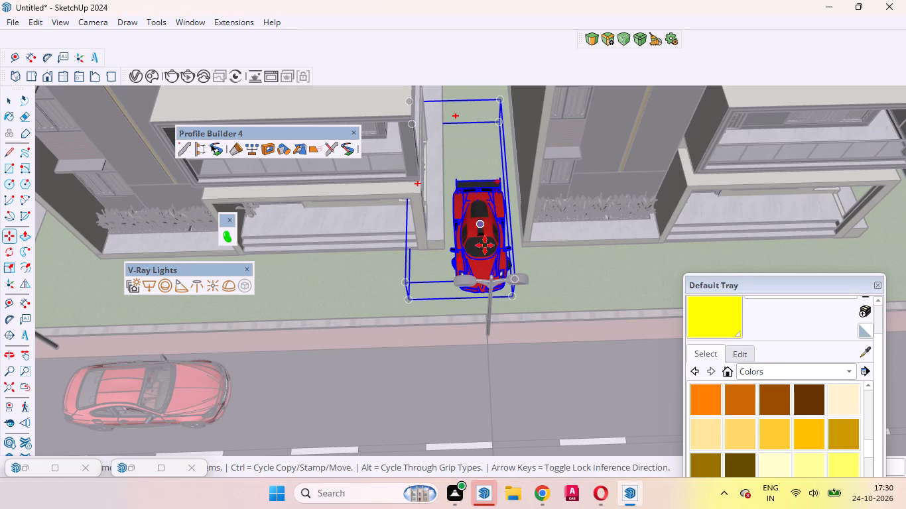
{"action": "key", "text": "space"}
{"action": "scroll", "coordinate": [482, 262], "scroll_direction": "down", "scroll_amount": 17}
{"action": "middle_click_drag", "start_coordinate": [488, 327], "coordinate": [465, 276]}
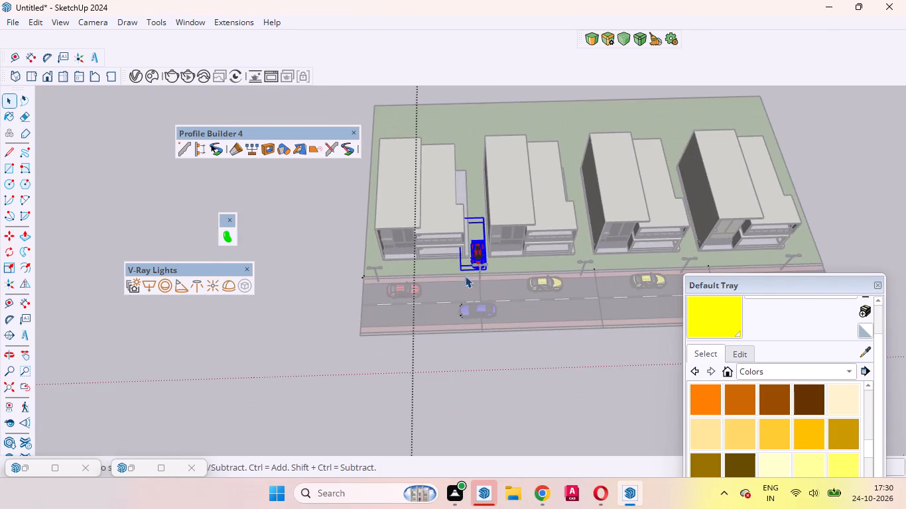
{"action": "middle_click_drag", "start_coordinate": [465, 276], "coordinate": [447, 201]}
{"action": "middle_click_drag", "start_coordinate": [525, 357], "coordinate": [446, 283]}
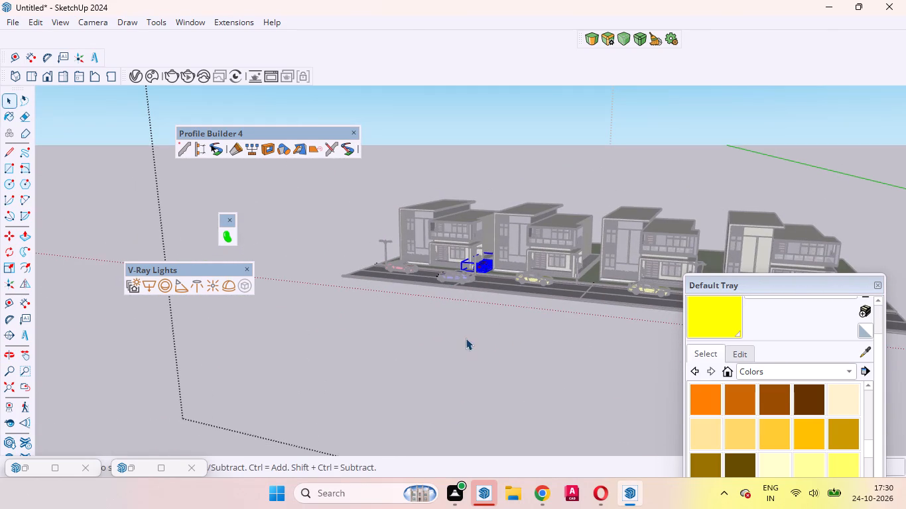
{"action": "left_click", "coordinate": [466, 338]}
{"action": "scroll", "coordinate": [472, 239], "scroll_direction": "up", "scroll_amount": 10}
{"action": "double_click", "coordinate": [419, 363]}
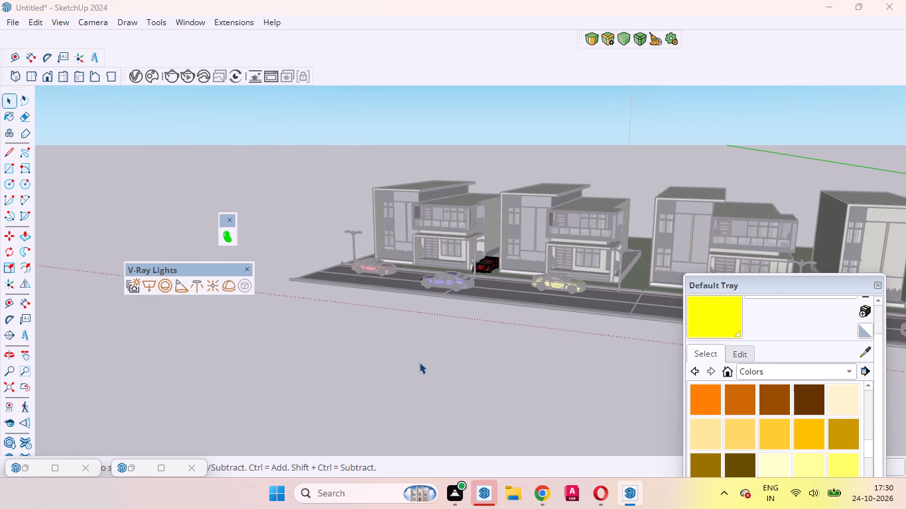
{"action": "left_click", "coordinate": [389, 327]}
Reposition the floating Default Tray closer to the middle of the street scene.
{"action": "scroll", "coordinate": [492, 229], "scroll_direction": "up", "scroll_amount": 10}
{"action": "middle_click_drag", "start_coordinate": [403, 329], "coordinate": [508, 321]}
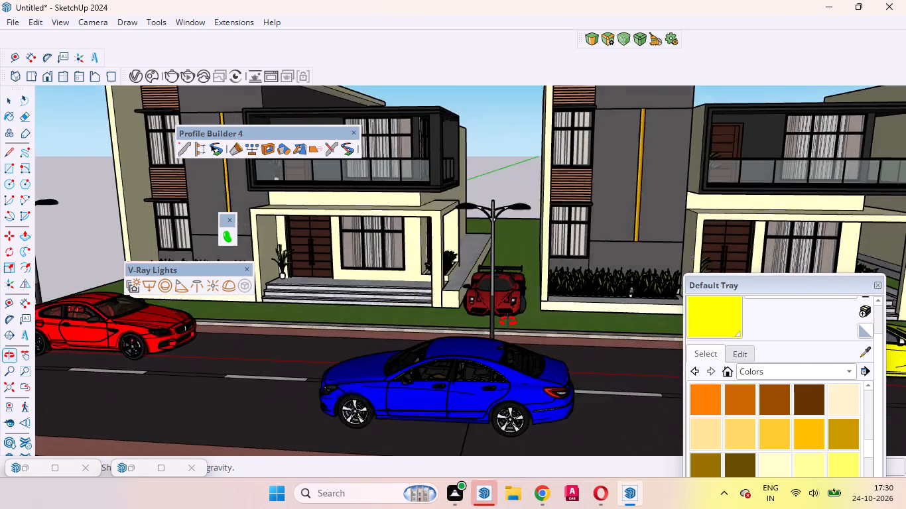
{"action": "middle_click_drag", "start_coordinate": [508, 321], "coordinate": [466, 335]}
{"action": "scroll", "coordinate": [448, 323], "scroll_direction": "down", "scroll_amount": 8}
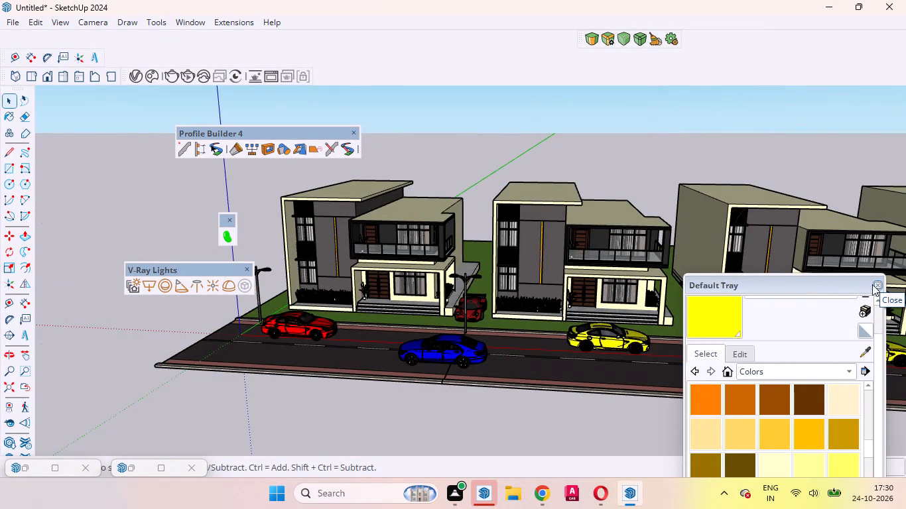
{"action": "left_click_drag", "start_coordinate": [804, 287], "coordinate": [799, 364]}
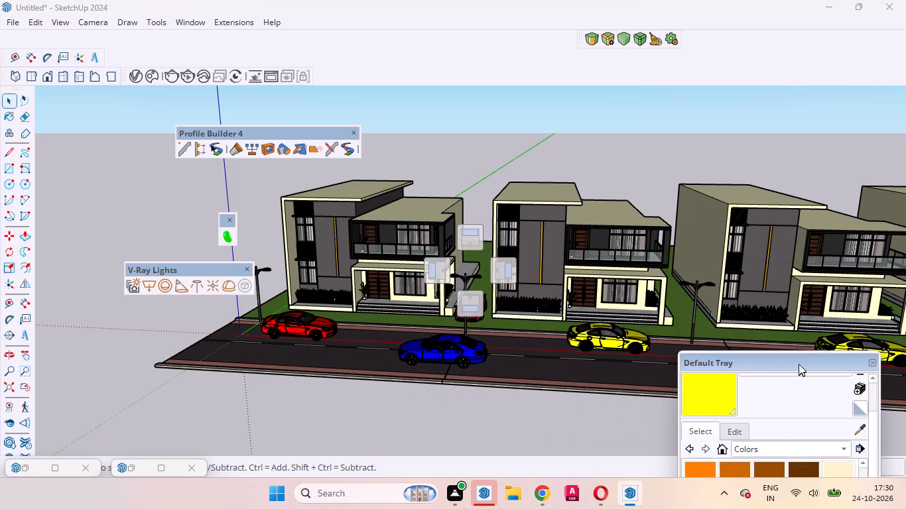
{"action": "left_click_drag", "start_coordinate": [799, 364], "coordinate": [712, 302]}
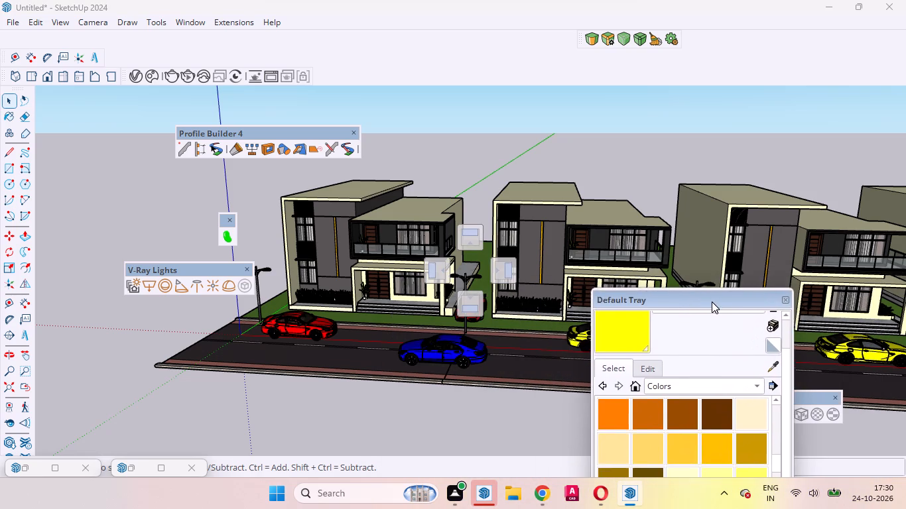
{"action": "left_click_drag", "start_coordinate": [712, 302], "coordinate": [714, 298]}
Inside the imported cars component, scale down the length and width of the oversized red sports car.
{"action": "scroll", "coordinate": [216, 340], "scroll_direction": "down", "scroll_amount": 9}
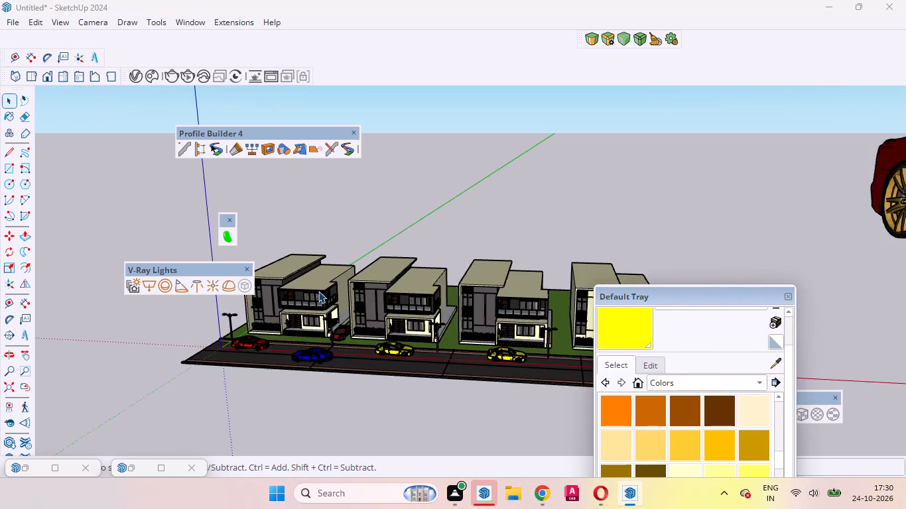
{"action": "scroll", "coordinate": [318, 290], "scroll_direction": "up", "scroll_amount": 9}
{"action": "scroll", "coordinate": [224, 345], "scroll_direction": "down", "scroll_amount": 20}
{"action": "scroll", "coordinate": [224, 345], "scroll_direction": "down", "scroll_amount": 1}
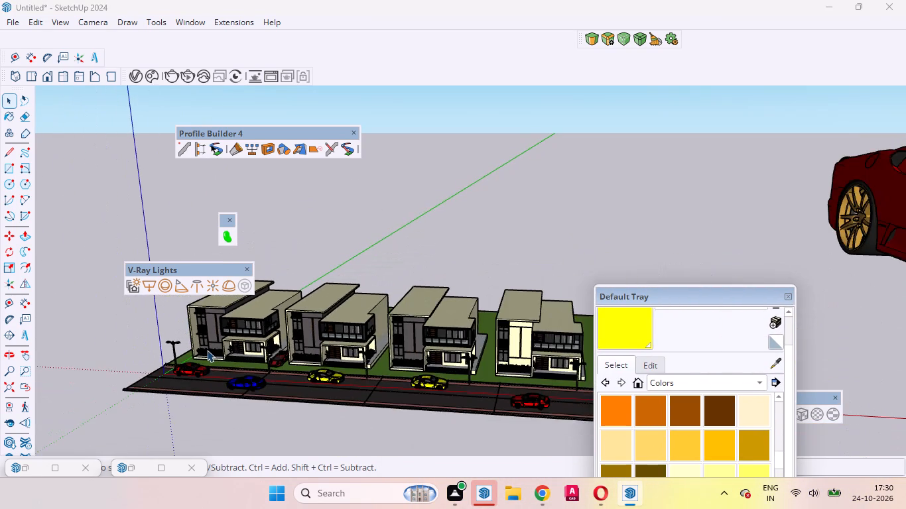
{"action": "scroll", "coordinate": [207, 350], "scroll_direction": "down", "scroll_amount": 7}
{"action": "scroll", "coordinate": [205, 351], "scroll_direction": "up", "scroll_amount": 1}
{"action": "scroll", "coordinate": [205, 351], "scroll_direction": "down", "scroll_amount": 20}
{"action": "scroll", "coordinate": [205, 351], "scroll_direction": "down", "scroll_amount": 2}
{"action": "scroll", "coordinate": [421, 383], "scroll_direction": "up", "scroll_amount": 2}
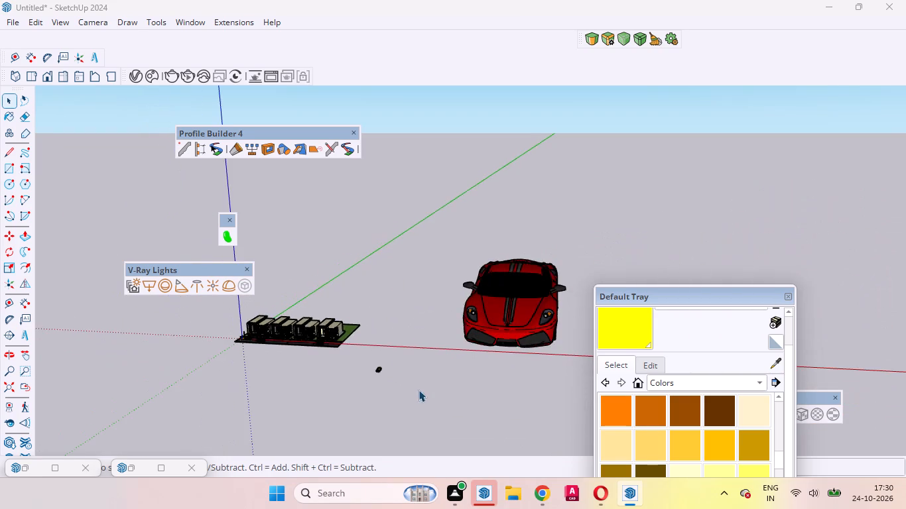
{"action": "scroll", "coordinate": [419, 390], "scroll_direction": "up", "scroll_amount": 8}
{"action": "scroll", "coordinate": [295, 377], "scroll_direction": "down", "scroll_amount": 17}
{"action": "scroll", "coordinate": [517, 374], "scroll_direction": "up", "scroll_amount": 2}
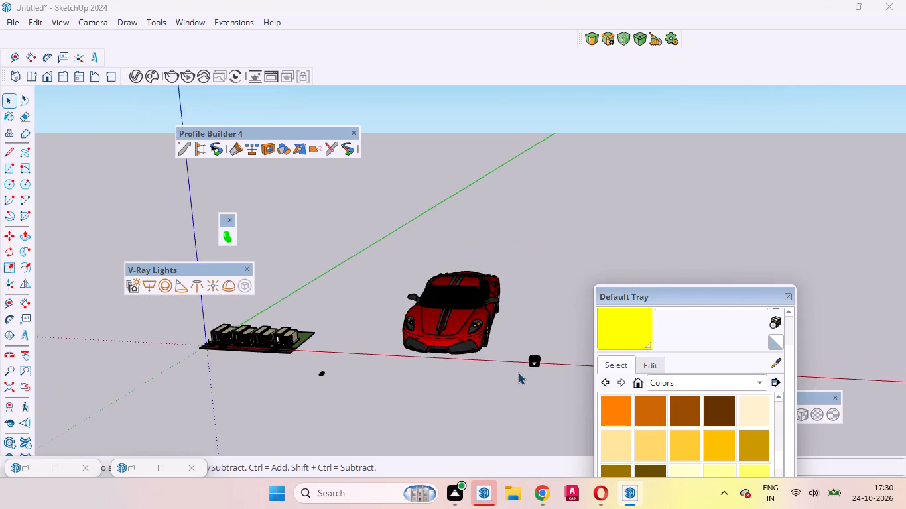
{"action": "scroll", "coordinate": [518, 372], "scroll_direction": "up", "scroll_amount": 20}
{"action": "scroll", "coordinate": [518, 372], "scroll_direction": "up", "scroll_amount": 4}
{"action": "scroll", "coordinate": [377, 371], "scroll_direction": "down", "scroll_amount": 10}
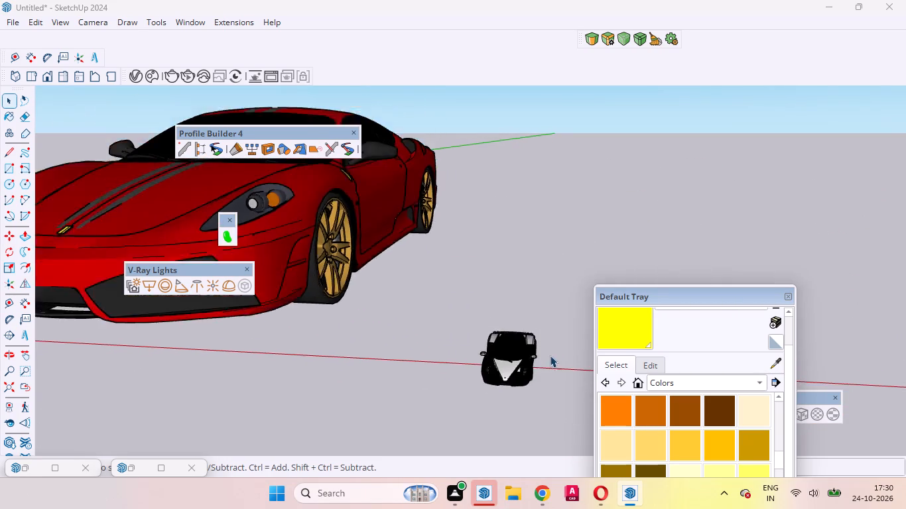
{"action": "scroll", "coordinate": [550, 355], "scroll_direction": "down", "scroll_amount": 13}
{"action": "scroll", "coordinate": [440, 327], "scroll_direction": "down", "scroll_amount": 5}
{"action": "middle_click_drag", "start_coordinate": [446, 307], "coordinate": [527, 451]}
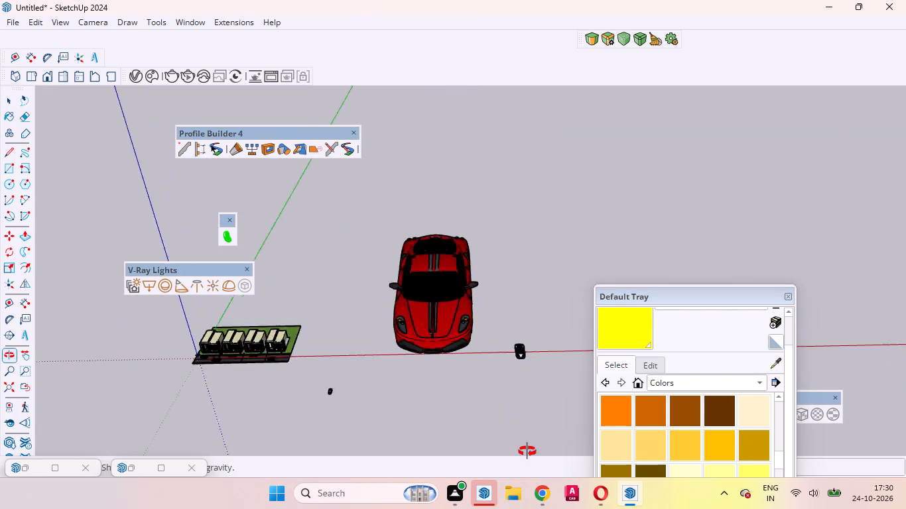
{"action": "middle_click_drag", "start_coordinate": [527, 451], "coordinate": [549, 496]}
{"action": "scroll", "coordinate": [418, 259], "scroll_direction": "up", "scroll_amount": 4}
{"action": "left_click", "coordinate": [427, 269]}
{"action": "double_click", "coordinate": [427, 269]}
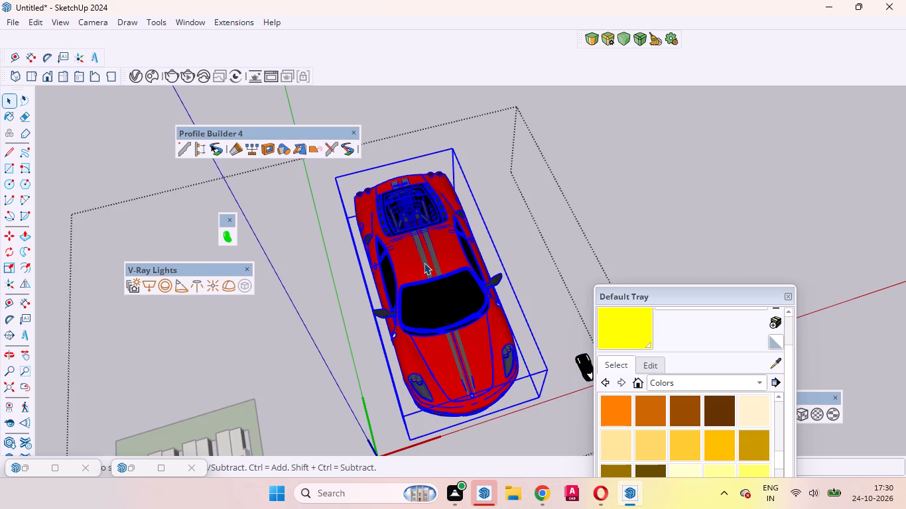
{"action": "left_click", "coordinate": [424, 256]}
{"action": "key", "text": "s"}
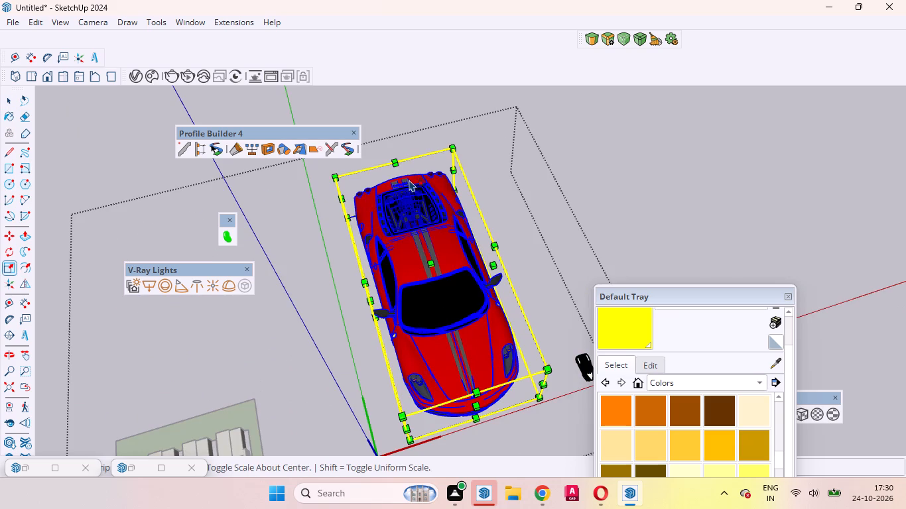
{"action": "left_click", "coordinate": [395, 184]}
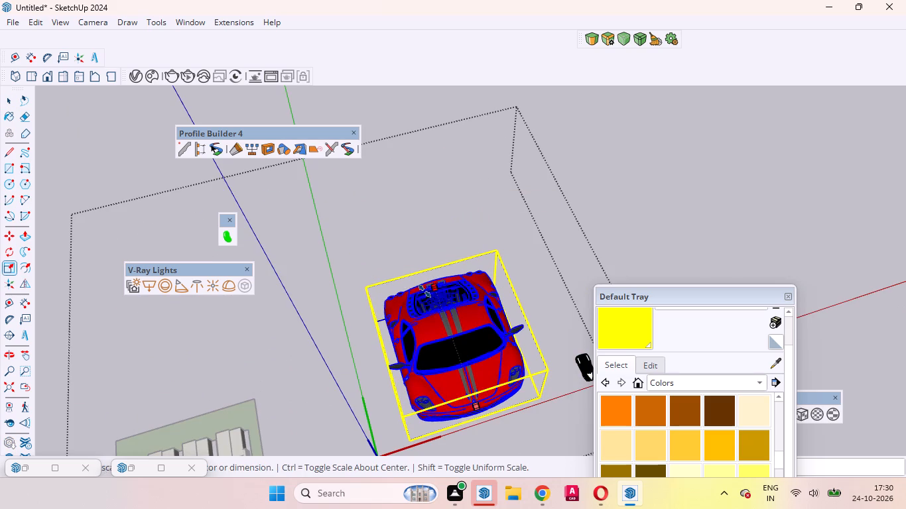
{"action": "left_click", "coordinate": [424, 291]}
{"action": "left_click", "coordinate": [392, 366]}
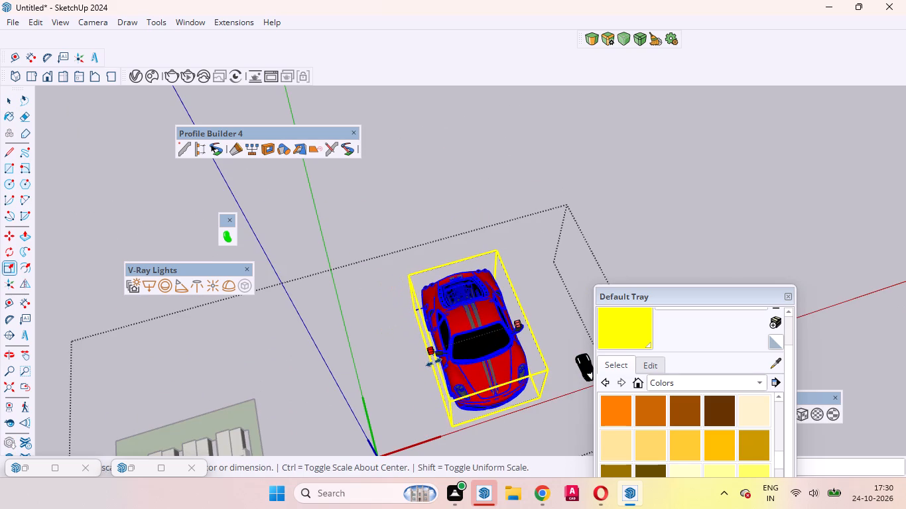
{"action": "left_click", "coordinate": [447, 361]}
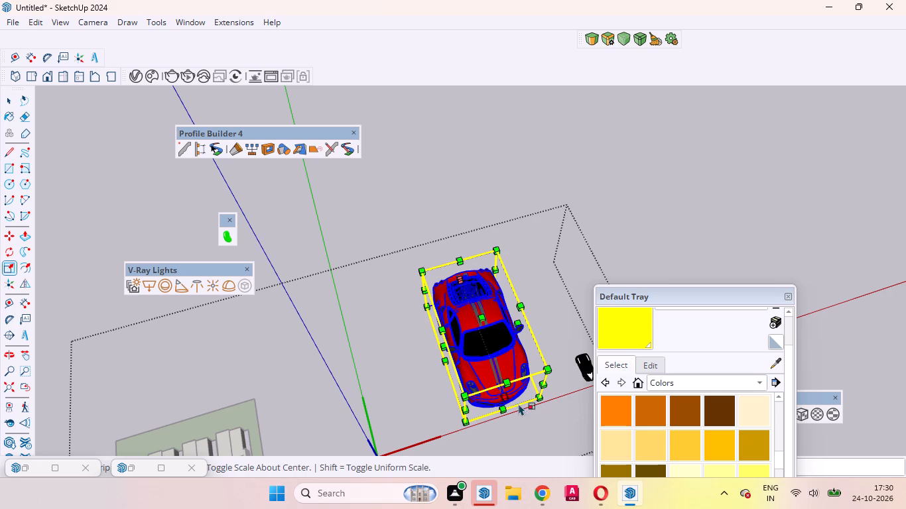
Scale the oversized red sports car down again in length, width and height.
{"action": "left_click", "coordinate": [508, 399]}
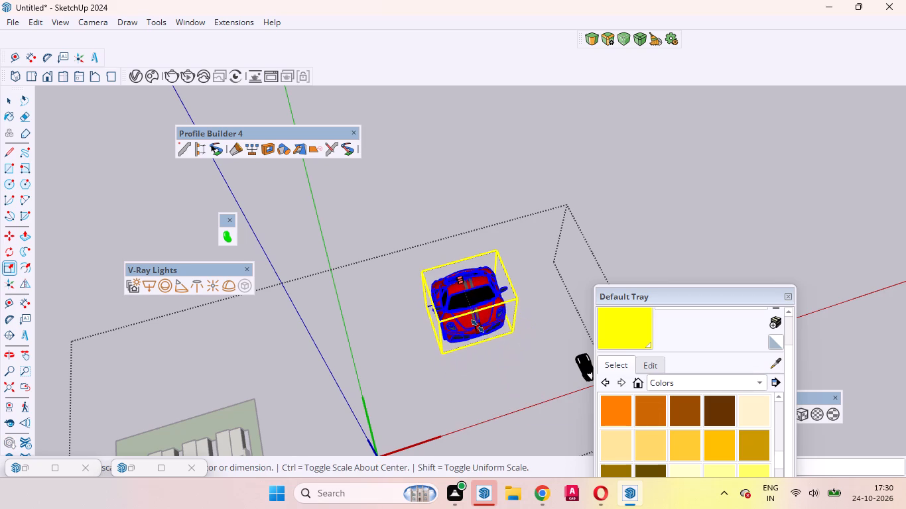
{"action": "left_click", "coordinate": [478, 326]}
{"action": "left_click", "coordinate": [427, 314]}
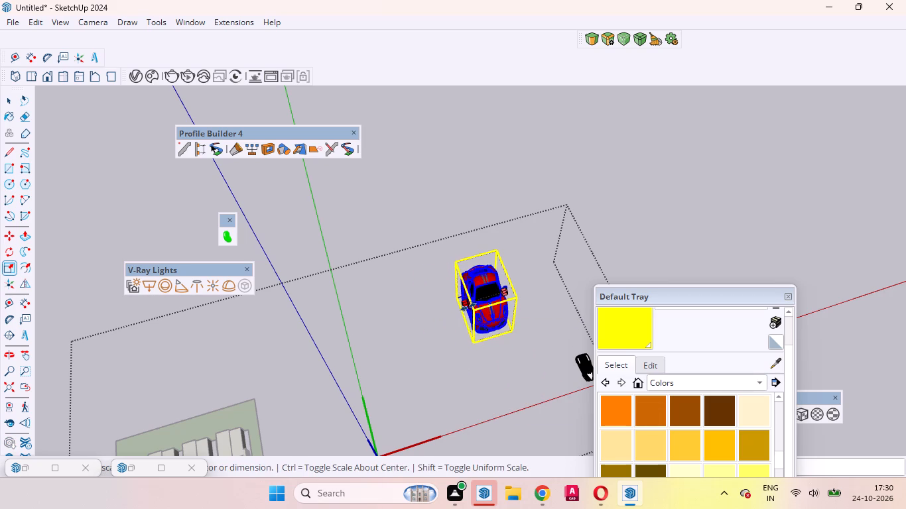
{"action": "left_click", "coordinate": [472, 306]}
{"action": "left_click", "coordinate": [493, 281]}
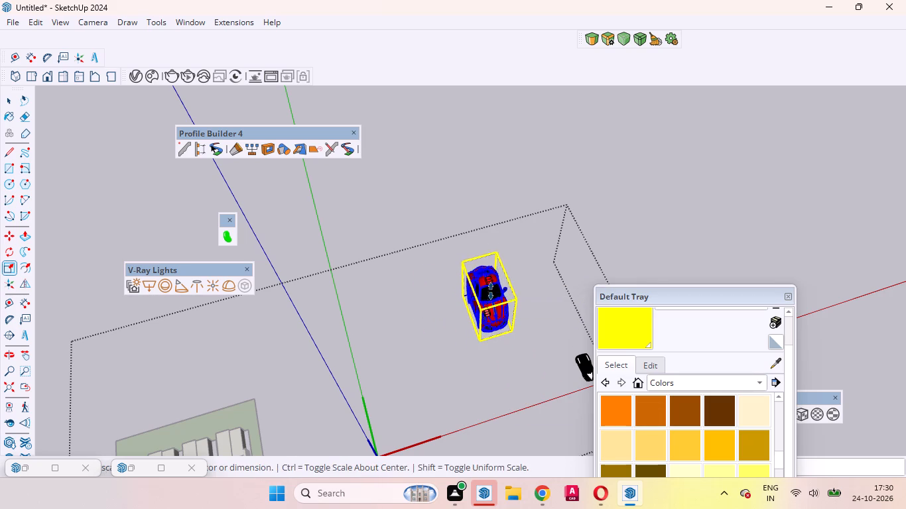
{"action": "left_click", "coordinate": [491, 302]}
{"action": "key", "text": "space"}
{"action": "left_click", "coordinate": [520, 304]}
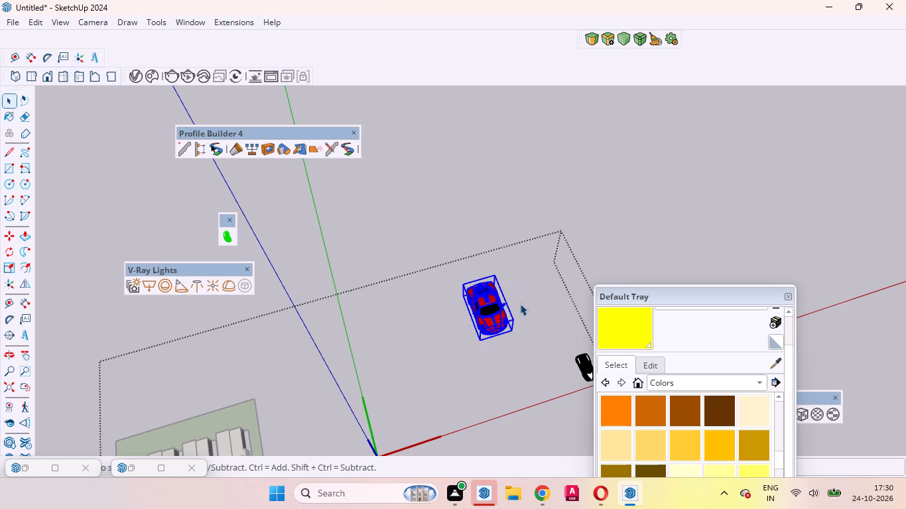
Scale the red sports car down along the blue axis to give it a lower body, and exit the component.
{"action": "scroll", "coordinate": [507, 337], "scroll_direction": "up", "scroll_amount": 1}
{"action": "middle_click_drag", "start_coordinate": [504, 337], "coordinate": [662, 253]}
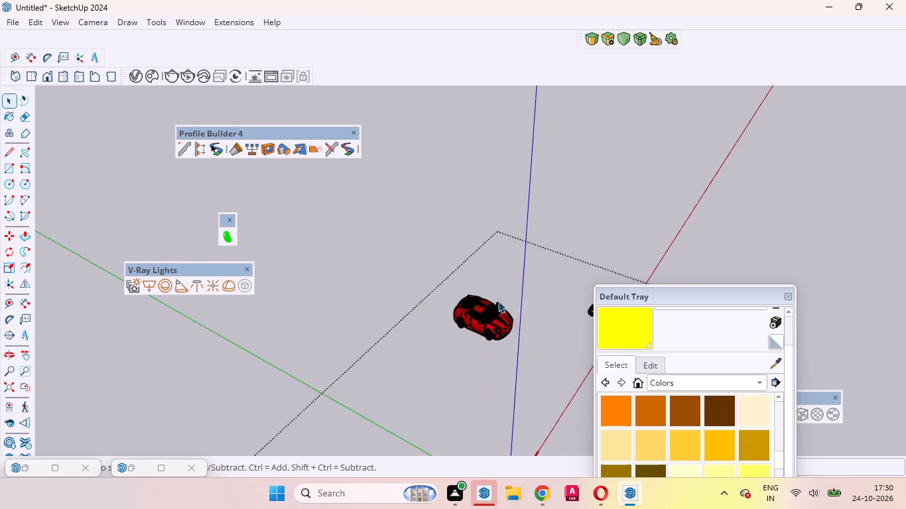
{"action": "scroll", "coordinate": [498, 301], "scroll_direction": "up", "scroll_amount": 5}
{"action": "scroll", "coordinate": [498, 301], "scroll_direction": "down", "scroll_amount": 1}
{"action": "scroll", "coordinate": [494, 325], "scroll_direction": "up", "scroll_amount": 6}
{"action": "middle_click_drag", "start_coordinate": [470, 382], "coordinate": [542, 282]}
{"action": "left_click", "coordinate": [516, 213]}
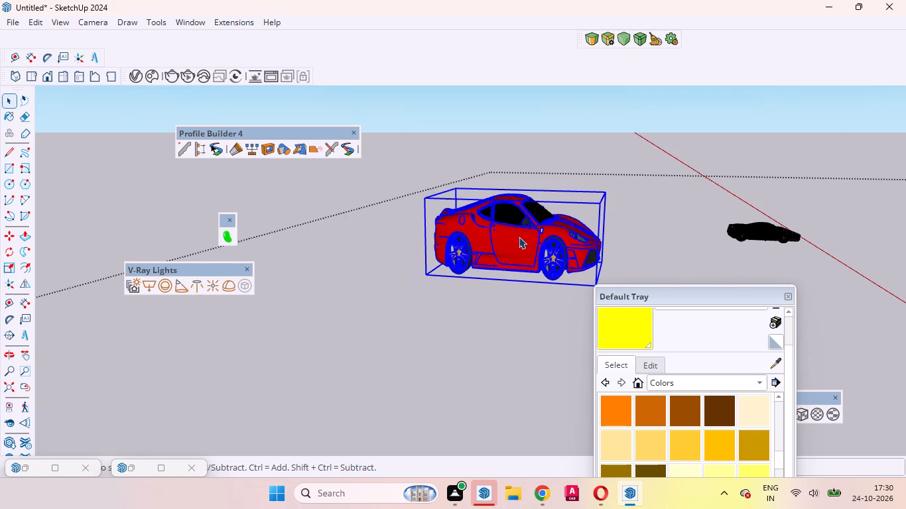
{"action": "key", "text": "s"}
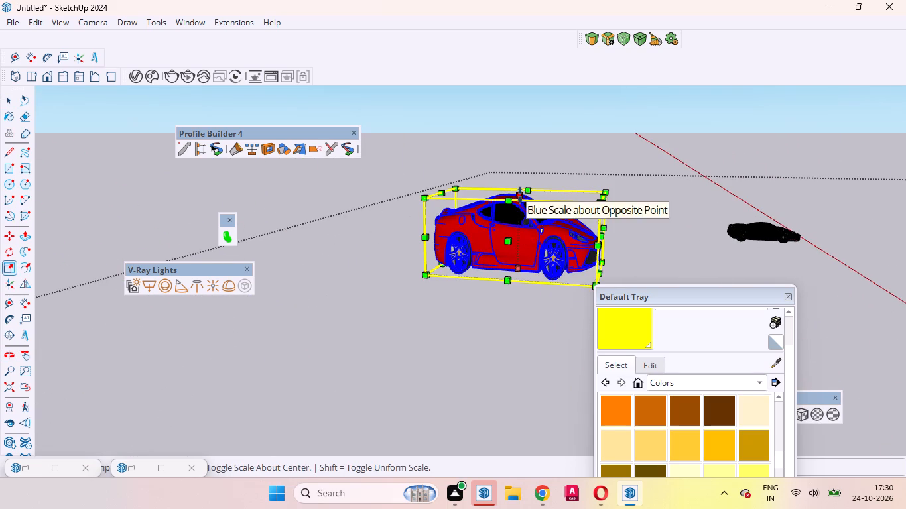
{"action": "left_click", "coordinate": [520, 195]}
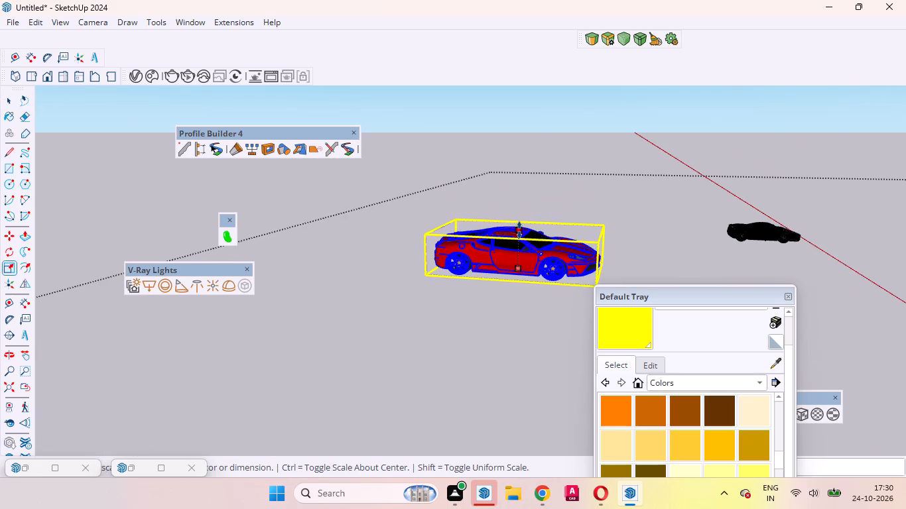
{"action": "left_click", "coordinate": [519, 230]}
{"action": "key", "text": "space"}
{"action": "left_click", "coordinate": [533, 198]}
Reopen the imported cars component and narrow the width of the red sports car slightly.
{"action": "middle_click_drag", "start_coordinate": [550, 203], "coordinate": [425, 357]}
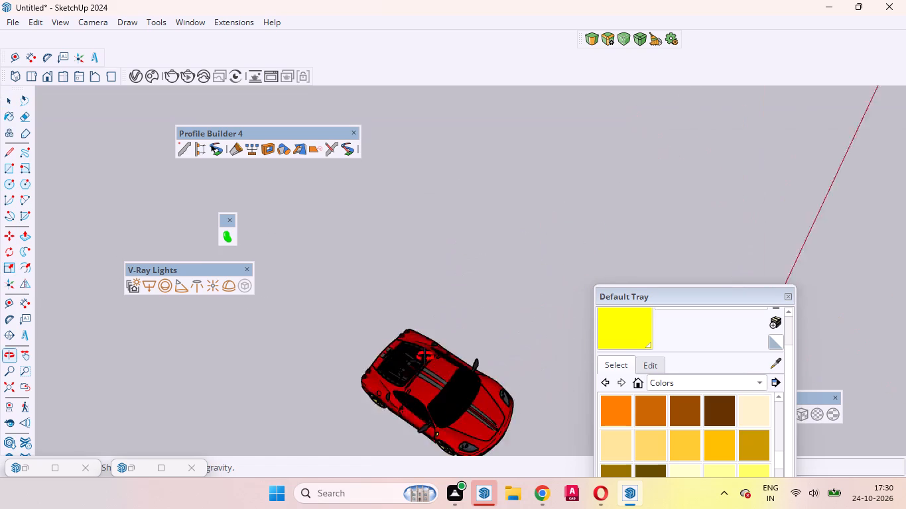
{"action": "middle_click_drag", "start_coordinate": [425, 357], "coordinate": [419, 357]}
{"action": "scroll", "coordinate": [448, 278], "scroll_direction": "down", "scroll_amount": 4}
{"action": "middle_click_drag", "start_coordinate": [458, 302], "coordinate": [322, 353]}
{"action": "left_click", "coordinate": [365, 329]}
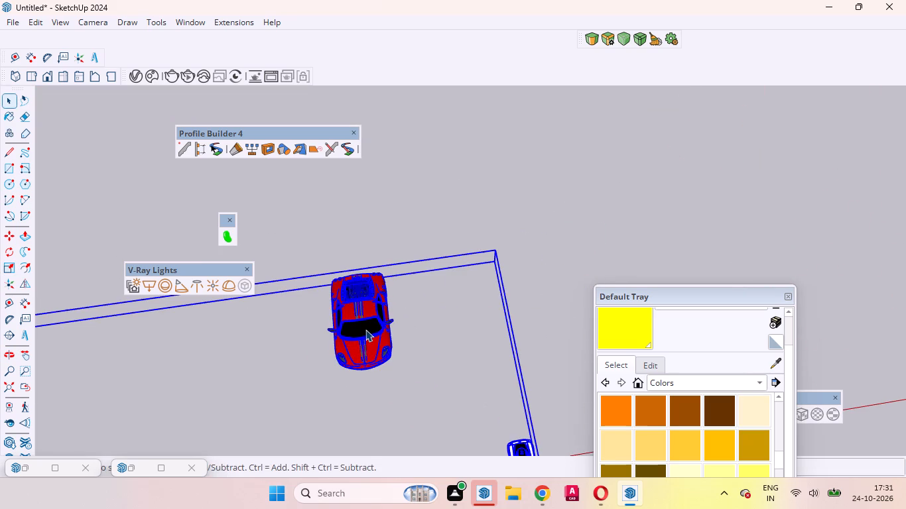
{"action": "double_click", "coordinate": [366, 330]}
{"action": "left_click", "coordinate": [358, 341]}
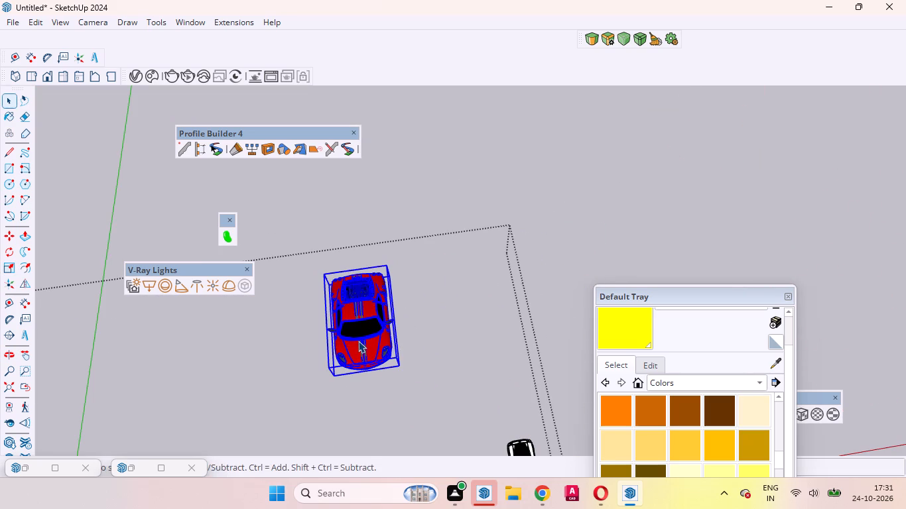
{"action": "key", "text": "s"}
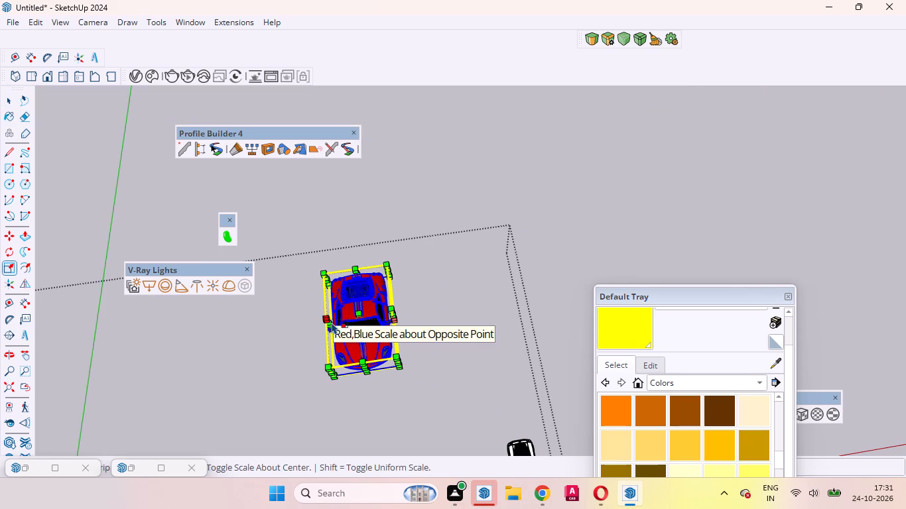
{"action": "left_click", "coordinate": [332, 327]}
{"action": "left_click", "coordinate": [344, 324]}
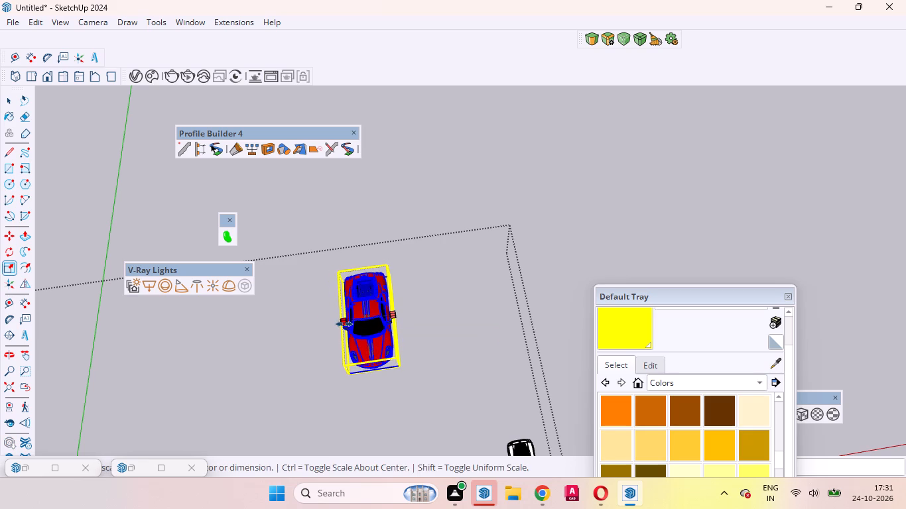
{"action": "key", "text": "space"}
{"action": "left_click", "coordinate": [452, 323]}
Move the resized red sports car from its far position to just in front of the row of houses.
{"action": "middle_click_drag", "start_coordinate": [377, 314], "coordinate": [612, 158]}
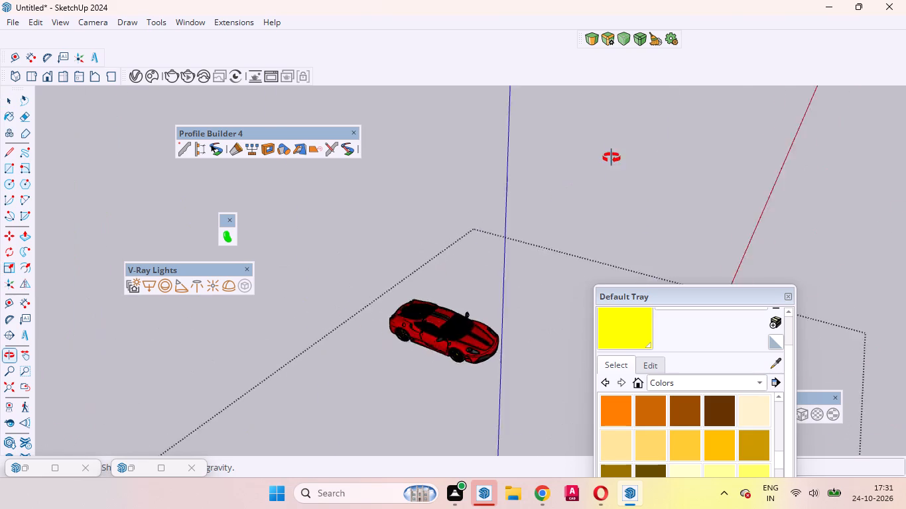
{"action": "middle_click_drag", "start_coordinate": [612, 158], "coordinate": [550, 139]}
{"action": "scroll", "coordinate": [395, 292], "scroll_direction": "down", "scroll_amount": 6}
{"action": "left_click", "coordinate": [429, 308]}
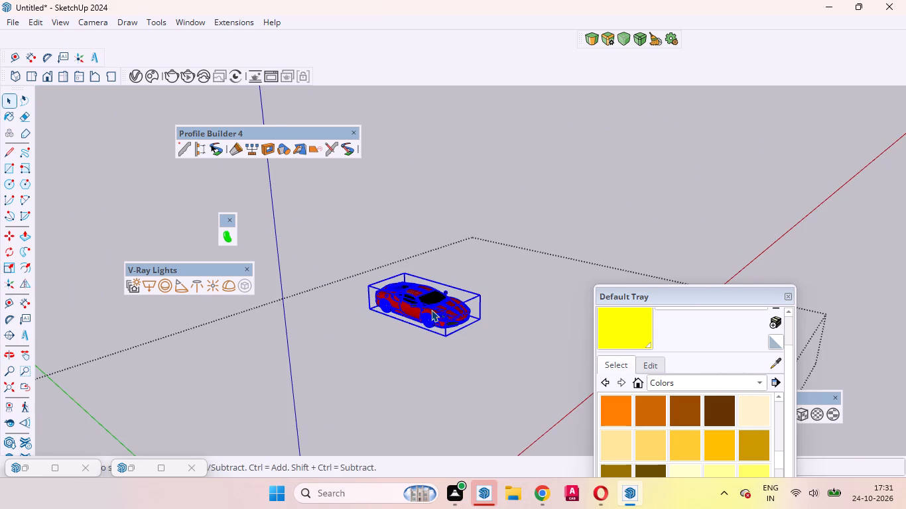
{"action": "key", "text": "m"}
{"action": "left_click", "coordinate": [437, 327]}
{"action": "scroll", "coordinate": [418, 369], "scroll_direction": "down", "scroll_amount": 17}
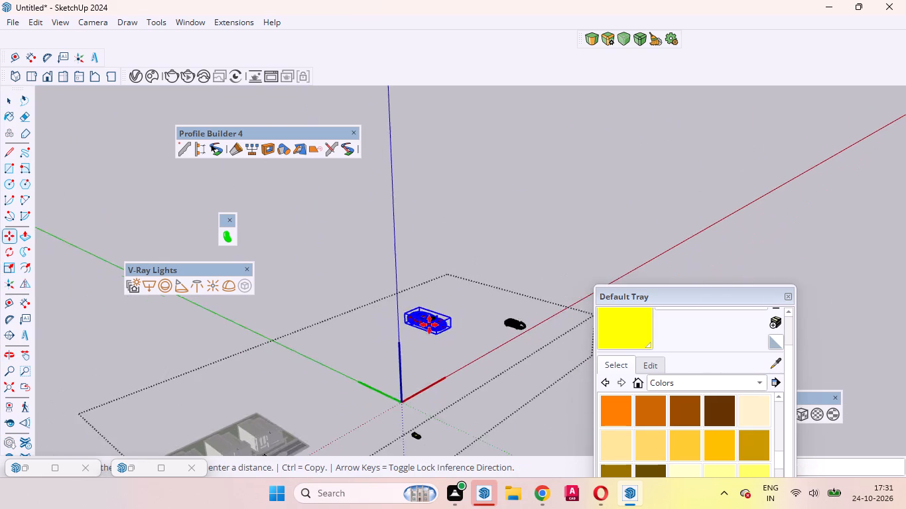
{"action": "scroll", "coordinate": [429, 325], "scroll_direction": "down", "scroll_amount": 9}
{"action": "scroll", "coordinate": [352, 400], "scroll_direction": "up", "scroll_amount": 20}
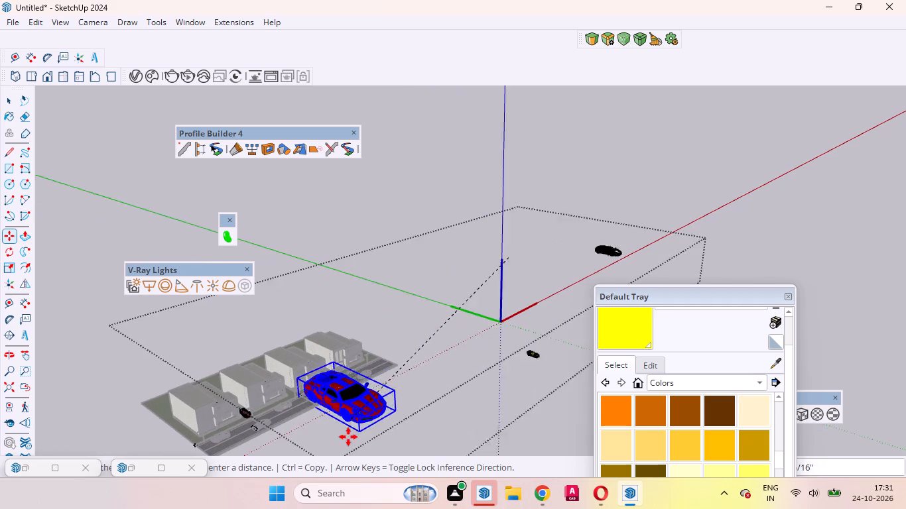
{"action": "left_click", "coordinate": [383, 437]}
{"action": "key", "text": "space"}
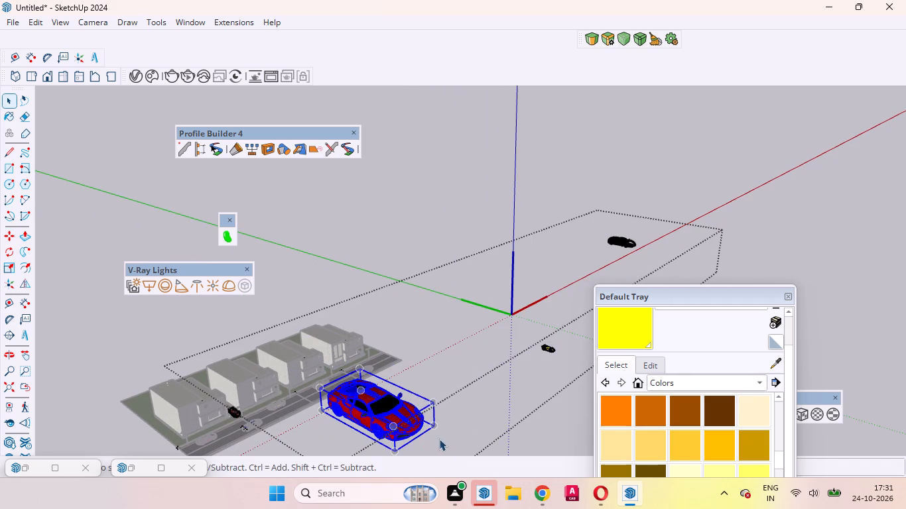
Scale the red sports car down uniformly from a corner so it approaches the size of the street cars.
{"action": "key", "text": "s"}
{"action": "left_click", "coordinate": [357, 365]}
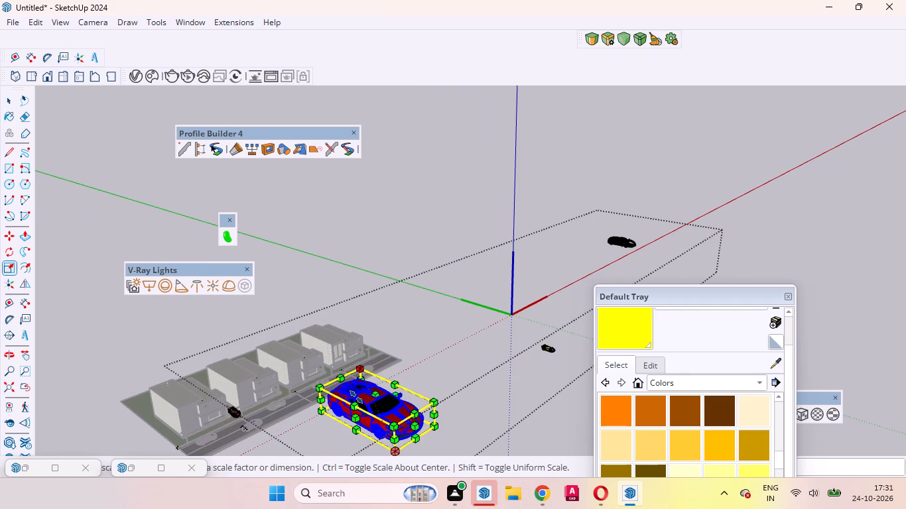
{"action": "left_click", "coordinate": [373, 433]}
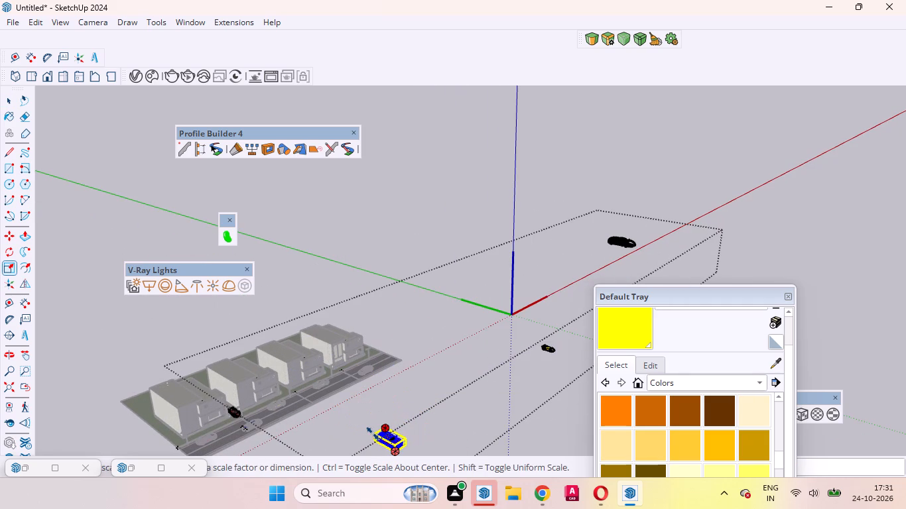
{"action": "key", "text": "space"}
{"action": "left_click", "coordinate": [432, 439]}
Move the small red sports car to the roadside in front of the gap between the second and third houses.
{"action": "scroll", "coordinate": [413, 426], "scroll_direction": "up", "scroll_amount": 6}
{"action": "middle_click_drag", "start_coordinate": [409, 424], "coordinate": [296, 441]}
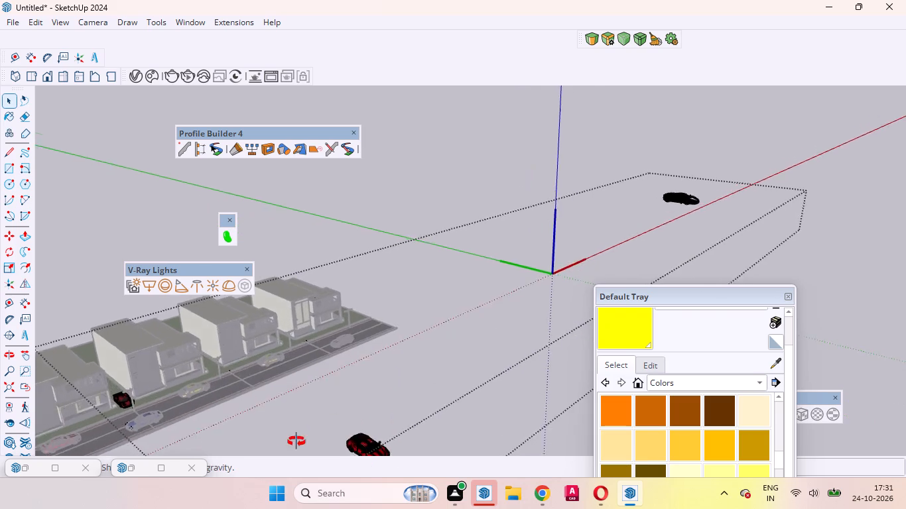
{"action": "middle_click_drag", "start_coordinate": [296, 441], "coordinate": [233, 455]}
{"action": "scroll", "coordinate": [387, 345], "scroll_direction": "down", "scroll_amount": 5}
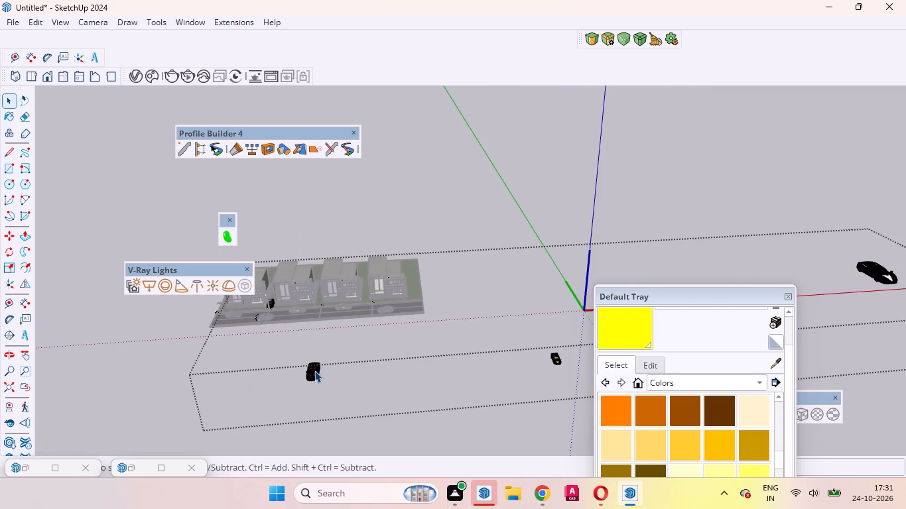
{"action": "left_click", "coordinate": [314, 370]}
{"action": "key", "text": "m"}
{"action": "left_click", "coordinate": [321, 390]}
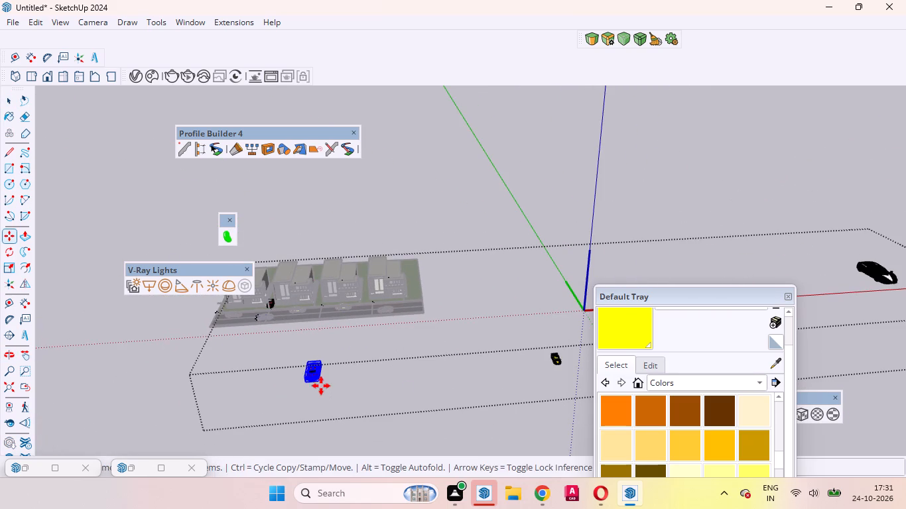
{"action": "left_click", "coordinate": [325, 325]}
{"action": "key", "text": "space"}
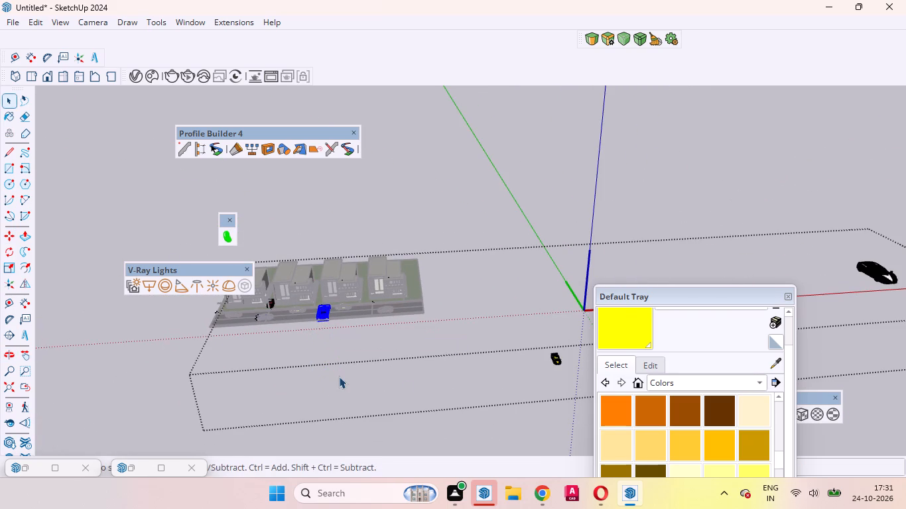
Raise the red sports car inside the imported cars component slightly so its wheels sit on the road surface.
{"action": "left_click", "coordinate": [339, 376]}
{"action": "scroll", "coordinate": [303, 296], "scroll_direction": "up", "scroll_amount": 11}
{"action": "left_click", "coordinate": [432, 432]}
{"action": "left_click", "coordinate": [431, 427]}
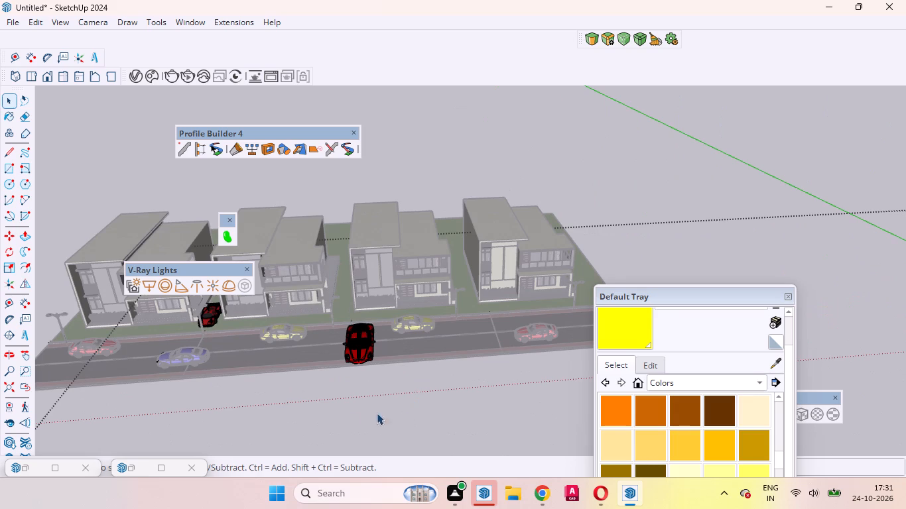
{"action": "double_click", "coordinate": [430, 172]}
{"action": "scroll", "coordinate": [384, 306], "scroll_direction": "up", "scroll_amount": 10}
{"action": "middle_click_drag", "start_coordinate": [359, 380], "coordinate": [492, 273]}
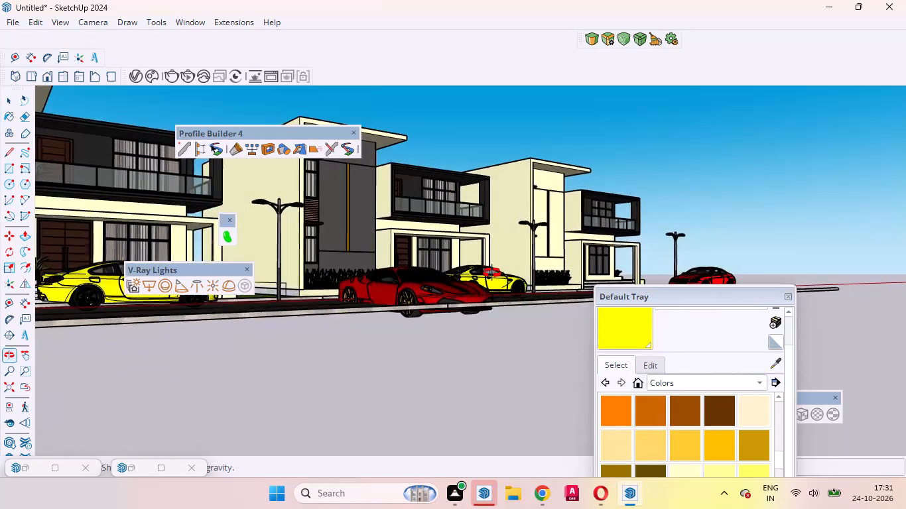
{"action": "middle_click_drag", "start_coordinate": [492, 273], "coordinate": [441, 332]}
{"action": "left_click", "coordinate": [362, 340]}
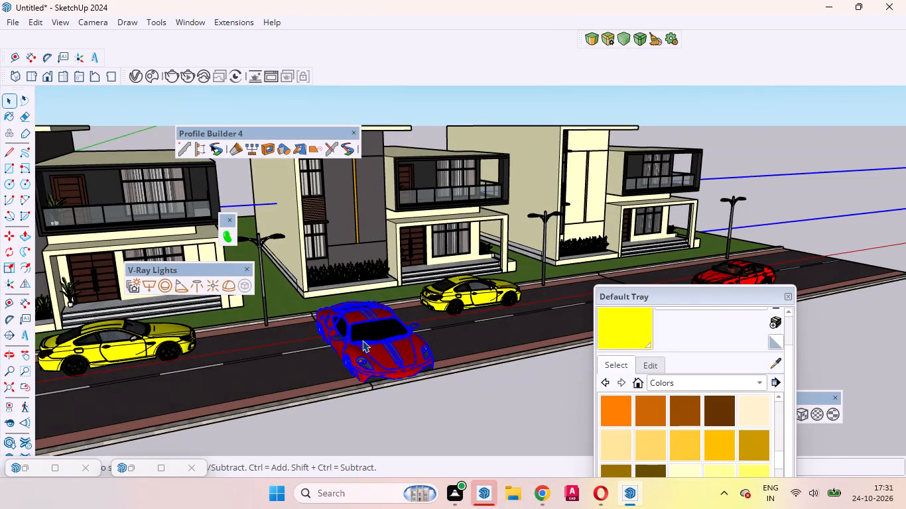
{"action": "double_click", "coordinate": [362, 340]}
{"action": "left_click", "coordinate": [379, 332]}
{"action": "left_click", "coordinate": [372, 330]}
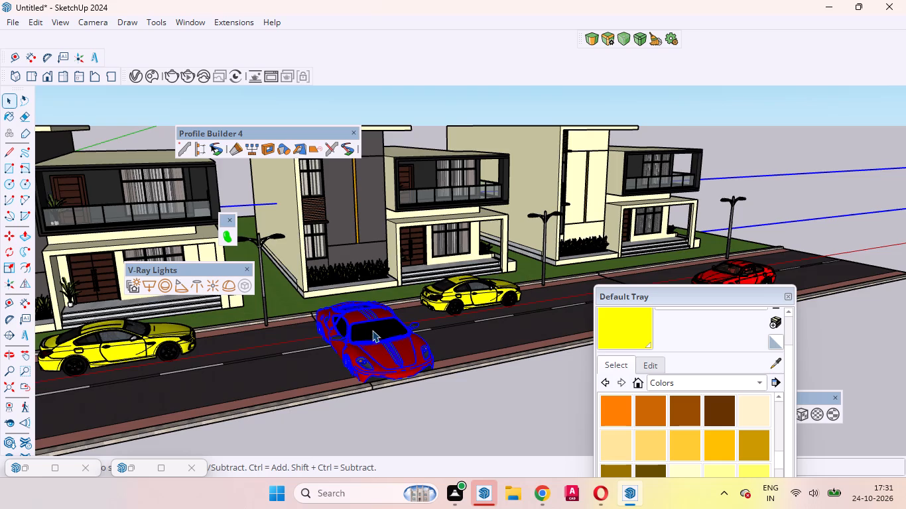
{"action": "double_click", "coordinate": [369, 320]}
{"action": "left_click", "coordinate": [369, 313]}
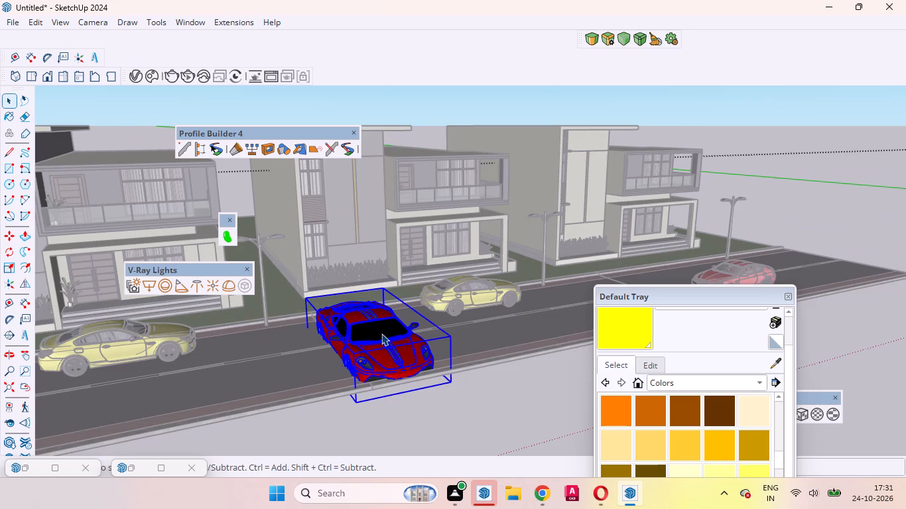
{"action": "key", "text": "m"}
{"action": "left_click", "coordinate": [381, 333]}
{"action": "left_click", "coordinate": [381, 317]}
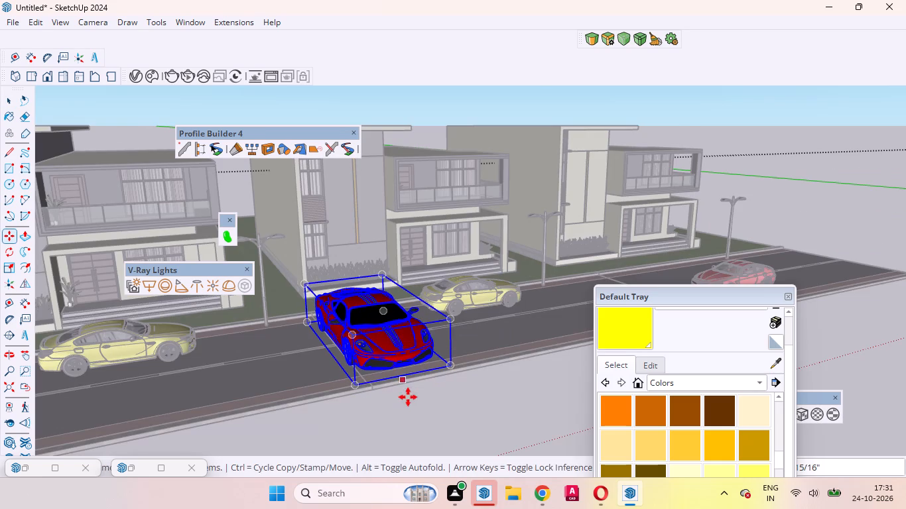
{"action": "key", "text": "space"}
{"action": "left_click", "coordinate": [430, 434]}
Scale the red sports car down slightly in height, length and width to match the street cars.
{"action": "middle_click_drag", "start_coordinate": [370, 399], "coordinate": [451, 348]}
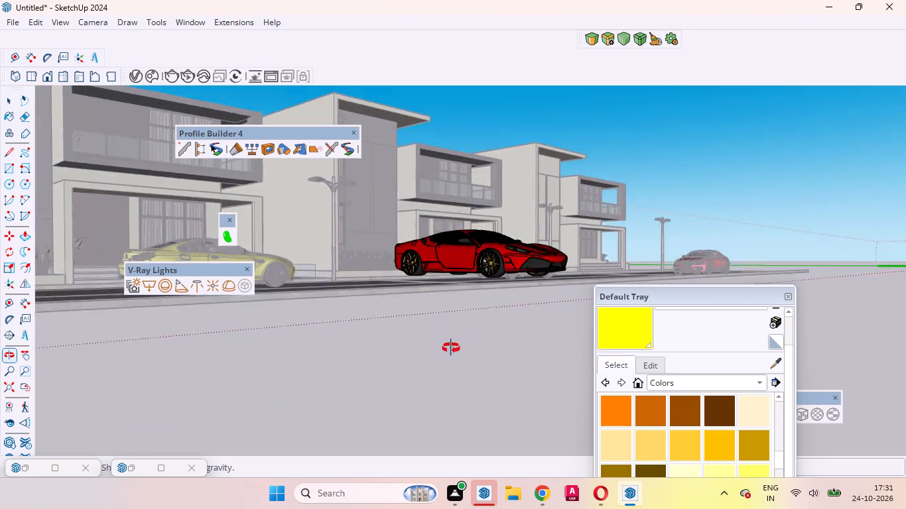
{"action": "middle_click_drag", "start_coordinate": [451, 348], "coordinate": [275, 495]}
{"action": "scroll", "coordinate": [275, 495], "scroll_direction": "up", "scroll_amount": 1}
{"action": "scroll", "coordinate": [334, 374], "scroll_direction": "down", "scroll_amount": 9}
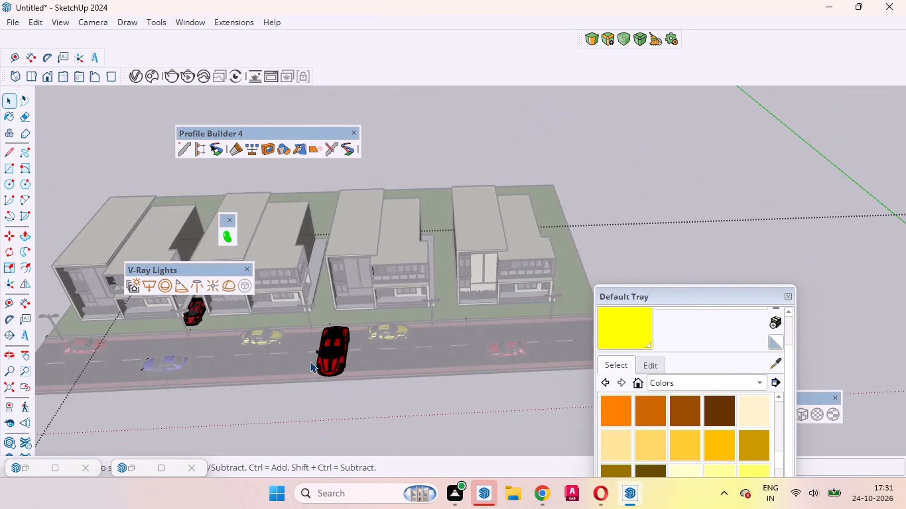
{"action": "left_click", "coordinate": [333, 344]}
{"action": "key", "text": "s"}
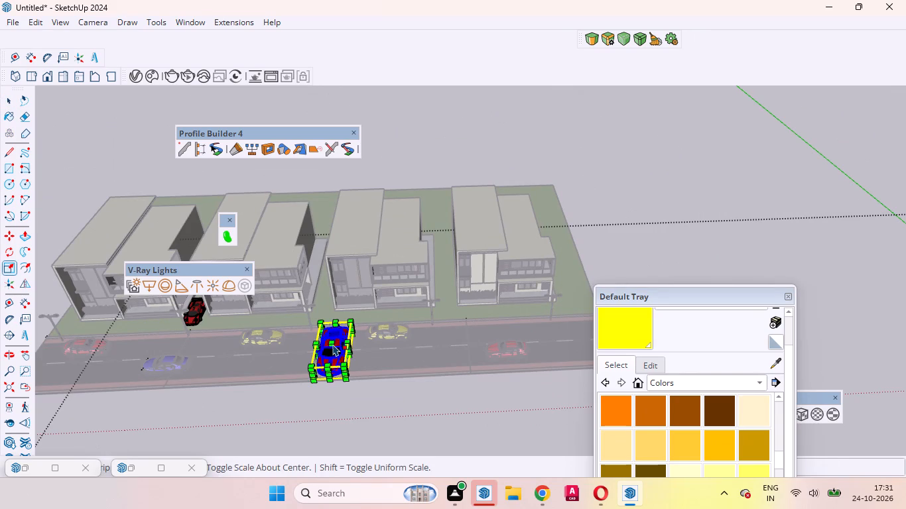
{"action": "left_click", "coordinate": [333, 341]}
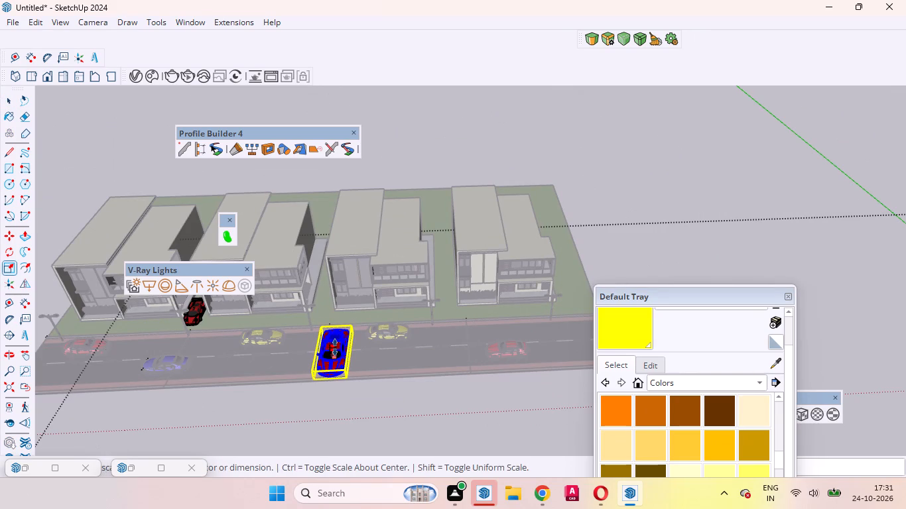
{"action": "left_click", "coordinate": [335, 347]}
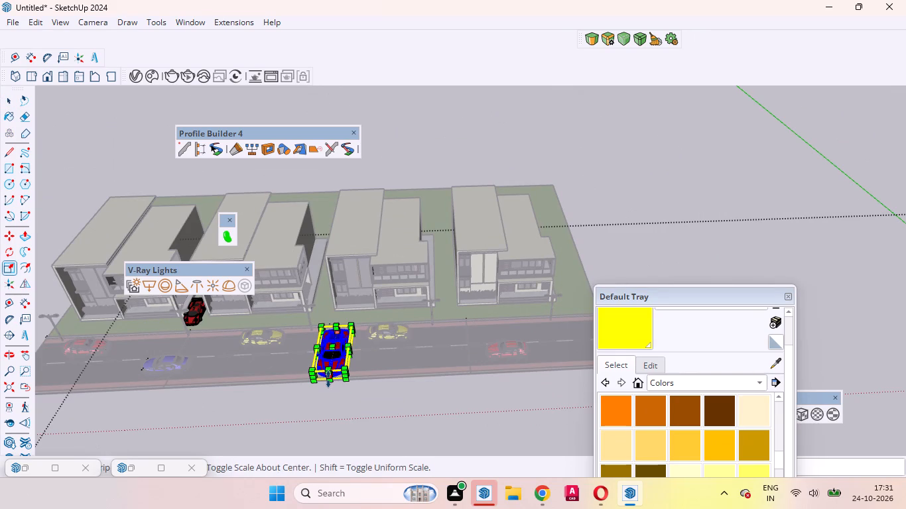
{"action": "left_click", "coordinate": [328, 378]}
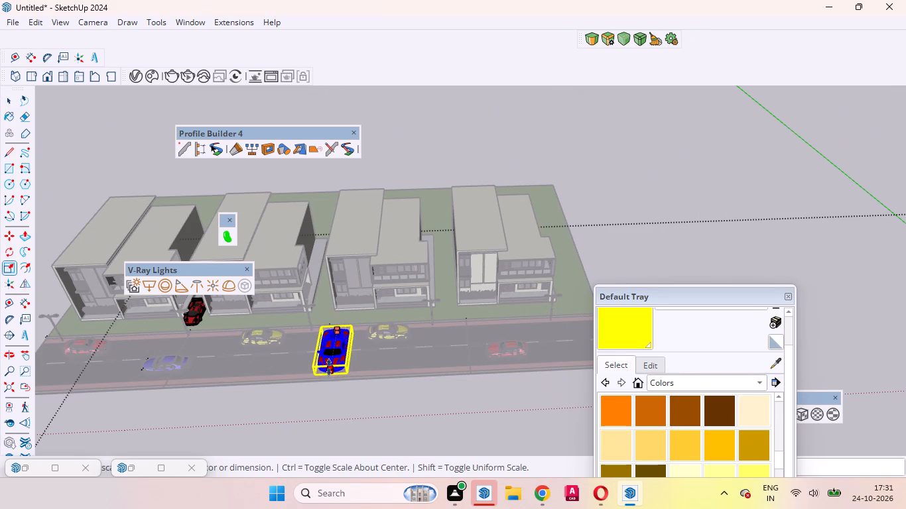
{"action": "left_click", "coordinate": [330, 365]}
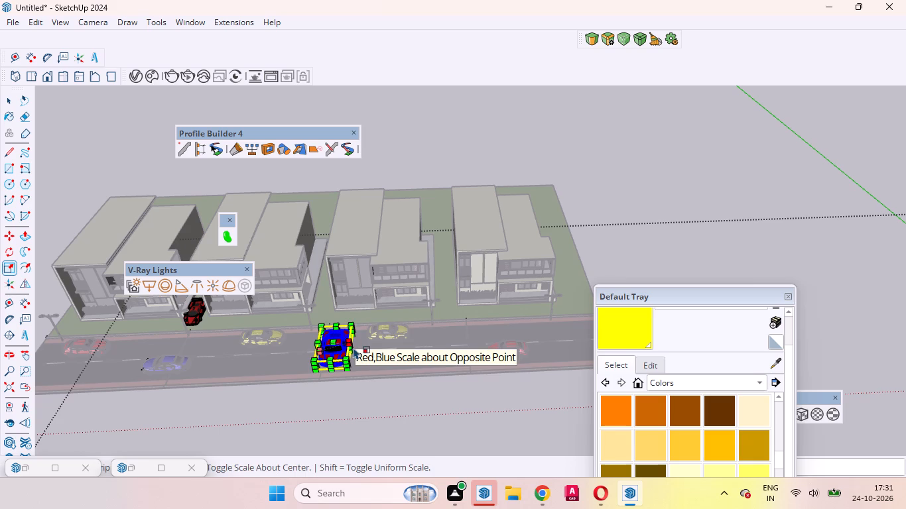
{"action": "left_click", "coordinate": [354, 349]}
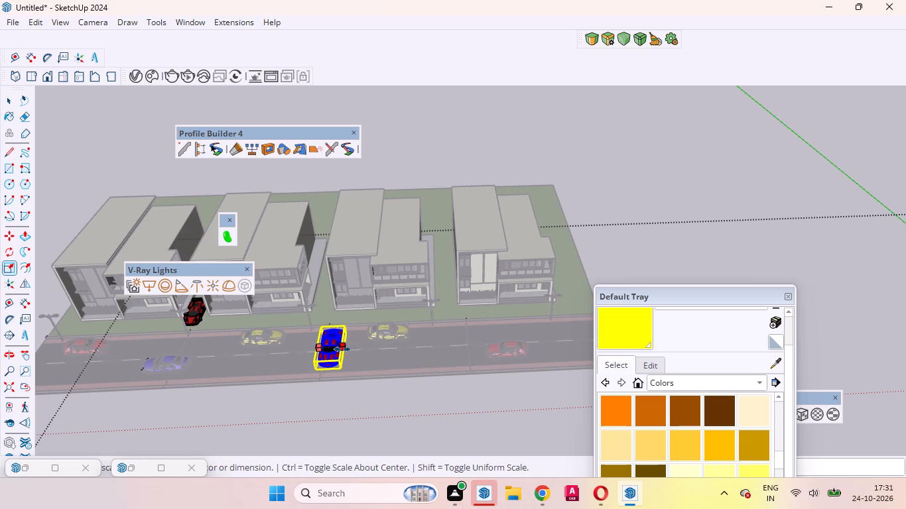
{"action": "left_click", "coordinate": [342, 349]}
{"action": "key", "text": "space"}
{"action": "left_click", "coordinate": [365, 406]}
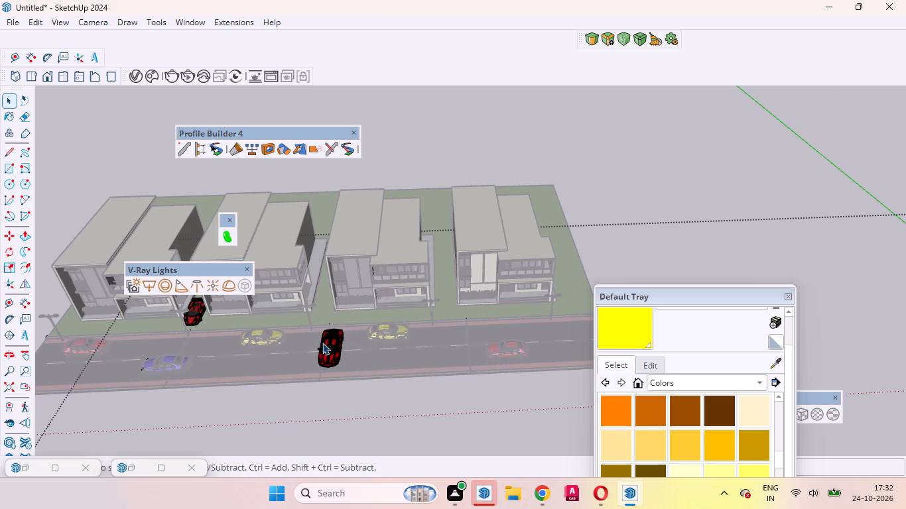
Examine the resized red sports car against the street cars and houses from several angles, closing the cars component.
{"action": "scroll", "coordinate": [324, 343], "scroll_direction": "up", "scroll_amount": 11}
{"action": "middle_click_drag", "start_coordinate": [329, 380], "coordinate": [480, 264]}
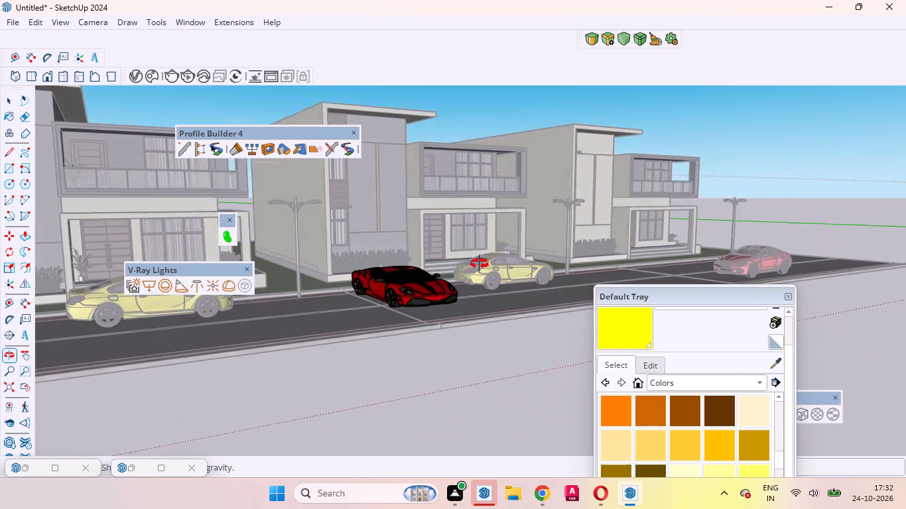
{"action": "middle_click_drag", "start_coordinate": [480, 264], "coordinate": [525, 384]}
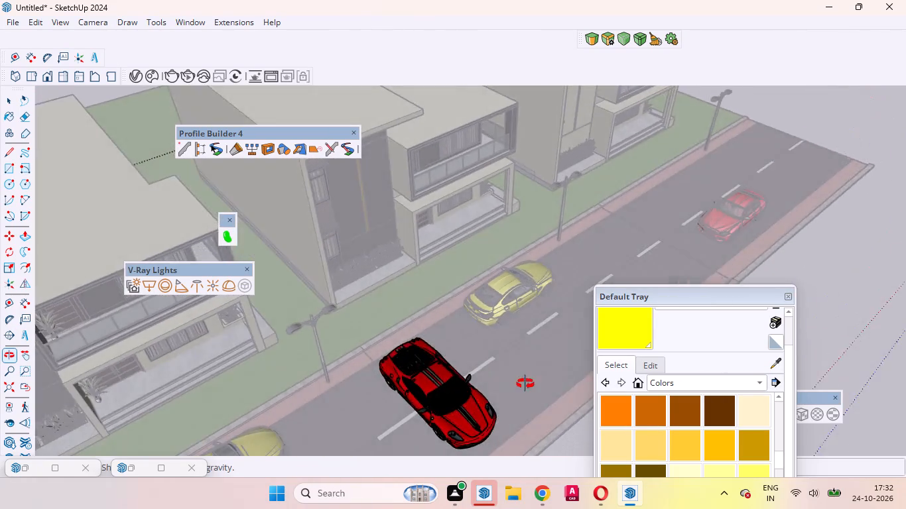
{"action": "middle_click_drag", "start_coordinate": [525, 384], "coordinate": [573, 437]}
{"action": "scroll", "coordinate": [461, 363], "scroll_direction": "down", "scroll_amount": 10}
{"action": "scroll", "coordinate": [472, 374], "scroll_direction": "up", "scroll_amount": 1}
{"action": "middle_click_drag", "start_coordinate": [480, 390], "coordinate": [518, 416]}
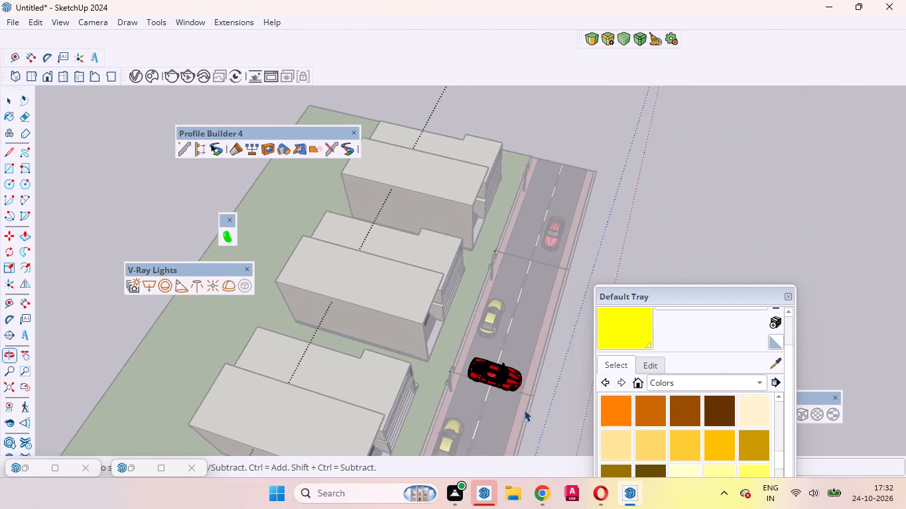
{"action": "double_click", "coordinate": [557, 376]}
{"action": "double_click", "coordinate": [675, 149]}
{"action": "left_click", "coordinate": [671, 163]}
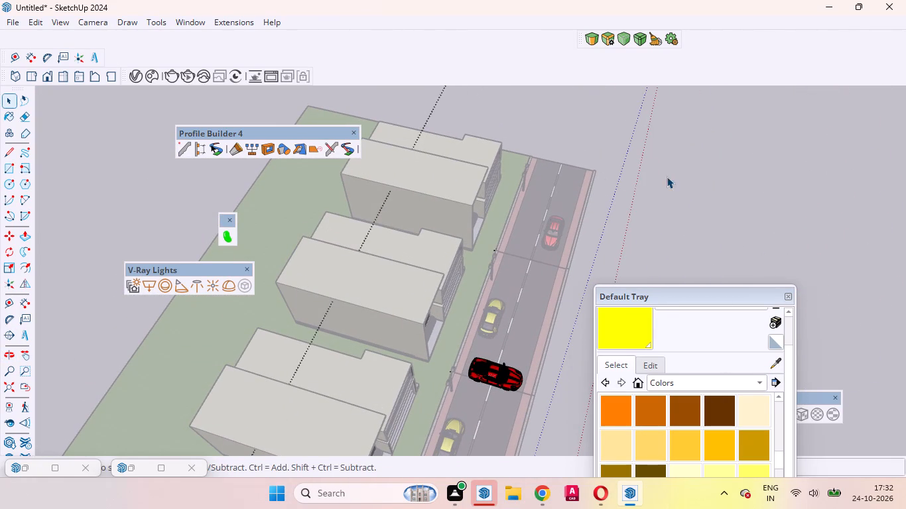
{"action": "double_click", "coordinate": [655, 220]}
{"action": "double_click", "coordinate": [657, 211]}
{"action": "left_click", "coordinate": [656, 207]}
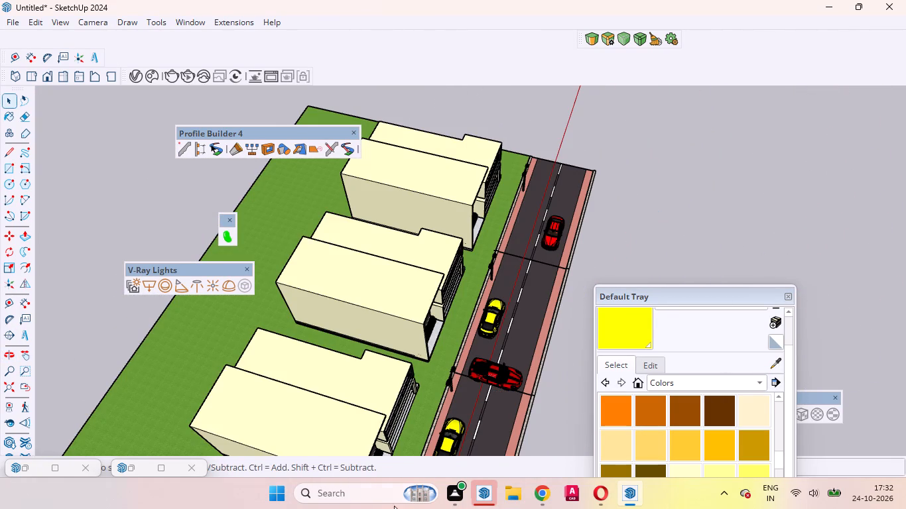
{"action": "middle_click_drag", "start_coordinate": [402, 467], "coordinate": [318, 401]}
{"action": "middle_click_drag", "start_coordinate": [385, 394], "coordinate": [112, 344]}
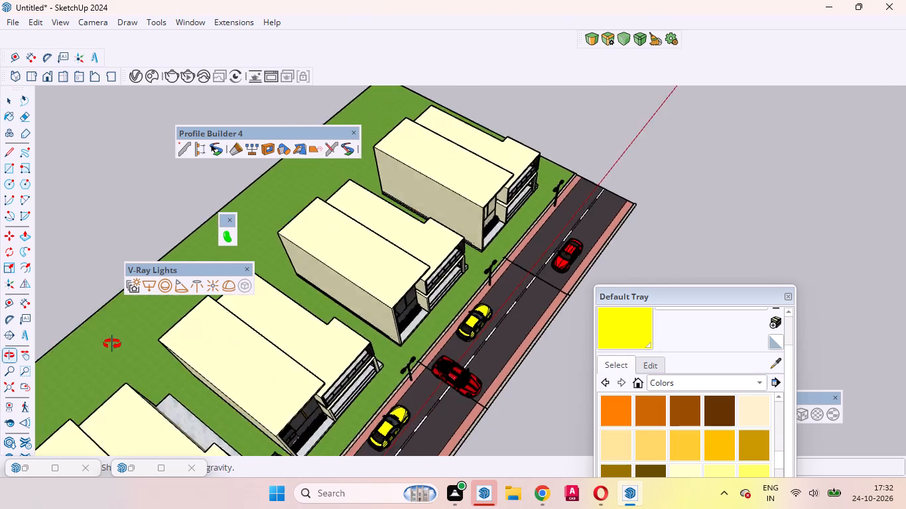
{"action": "middle_click_drag", "start_coordinate": [112, 344], "coordinate": [19, 254]}
{"action": "scroll", "coordinate": [419, 342], "scroll_direction": "down", "scroll_amount": 9}
{"action": "scroll", "coordinate": [373, 360], "scroll_direction": "up", "scroll_amount": 2}
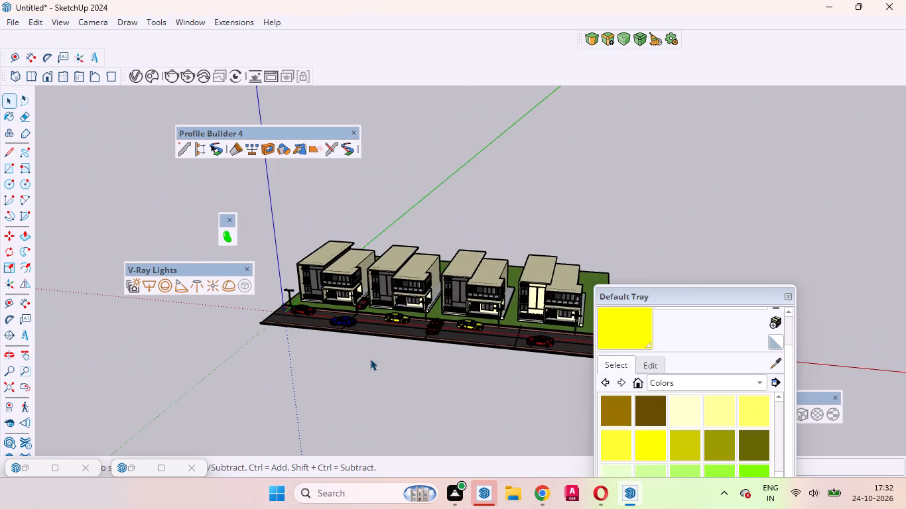
{"action": "scroll", "coordinate": [370, 359], "scroll_direction": "up", "scroll_amount": 17}
{"action": "scroll", "coordinate": [350, 298], "scroll_direction": "down", "scroll_amount": 11}
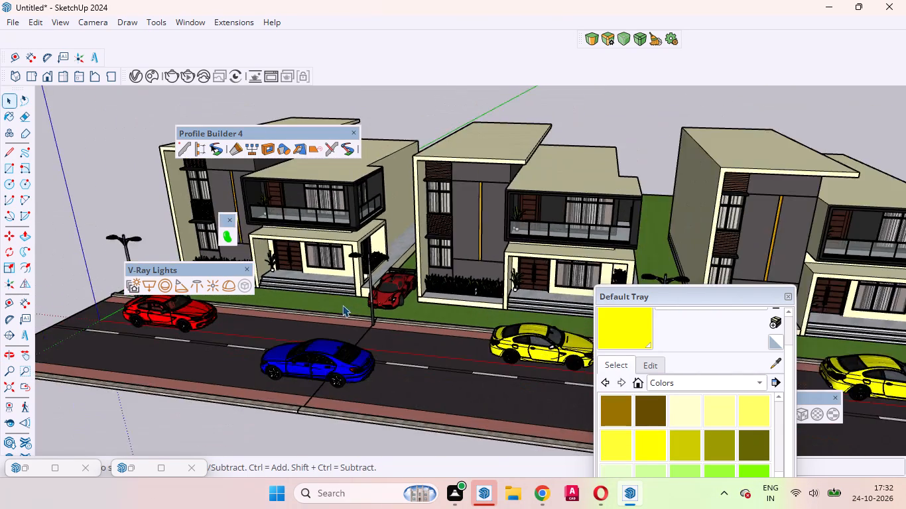
{"action": "scroll", "coordinate": [338, 308], "scroll_direction": "down", "scroll_amount": 6}
{"action": "scroll", "coordinate": [473, 321], "scroll_direction": "up", "scroll_amount": 8}
Reopen the imported cars component and delete the red sports car standing across the road between the yellow cars.
{"action": "left_click", "coordinate": [487, 343]}
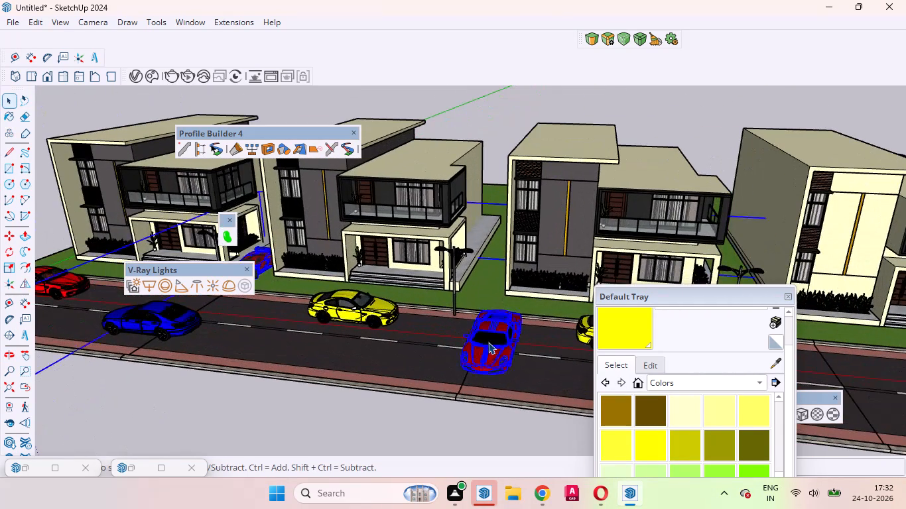
{"action": "double_click", "coordinate": [488, 342]}
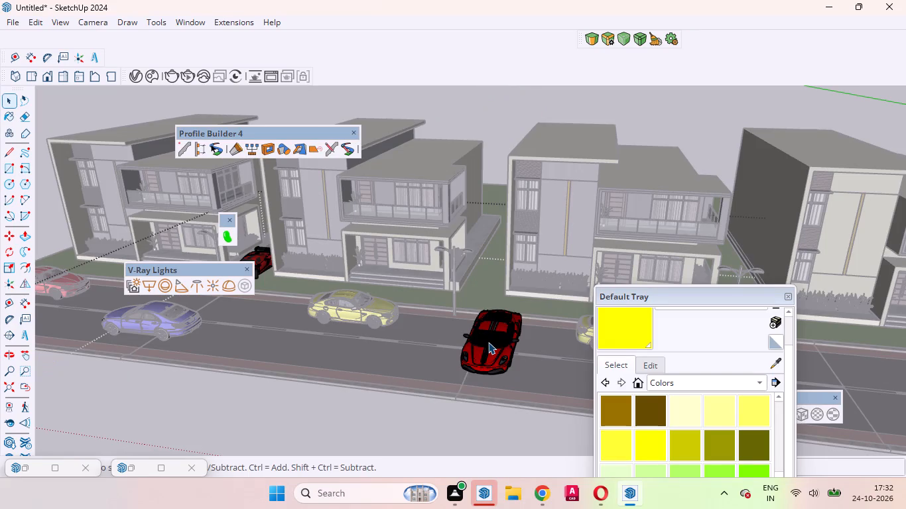
{"action": "left_click", "coordinate": [488, 342]}
{"action": "key", "text": "Delete"}
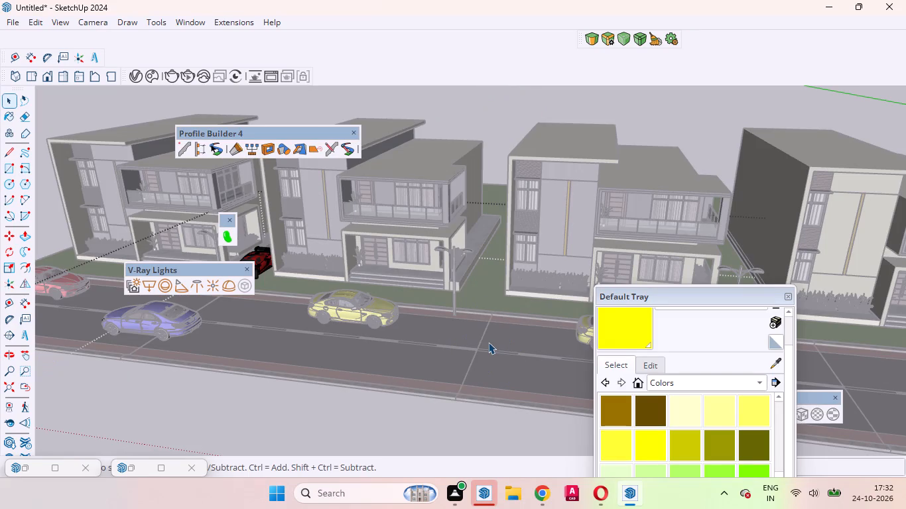
Delete the yellow sports car left standing away from the street, near the origin.
{"action": "scroll", "coordinate": [392, 443], "scroll_direction": "down", "scroll_amount": 20}
{"action": "scroll", "coordinate": [392, 443], "scroll_direction": "down", "scroll_amount": 12}
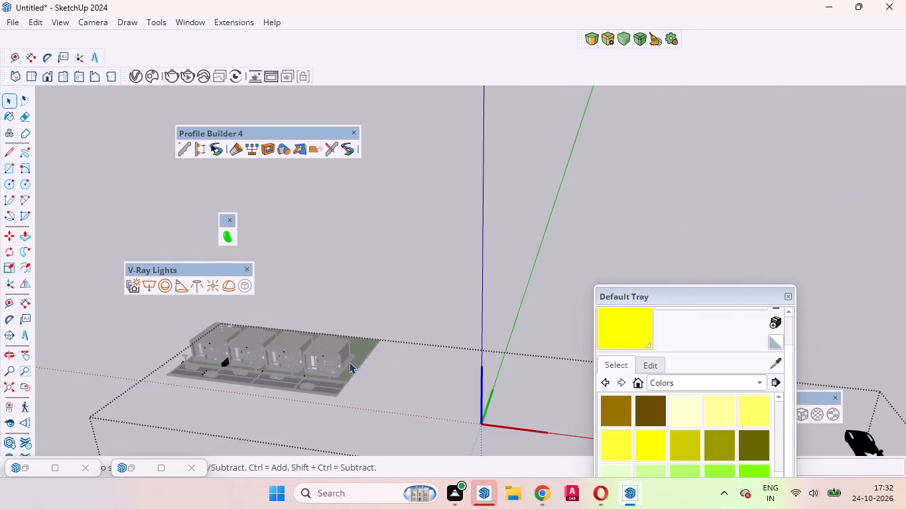
{"action": "scroll", "coordinate": [387, 373], "scroll_direction": "down", "scroll_amount": 10}
{"action": "left_click", "coordinate": [393, 442]}
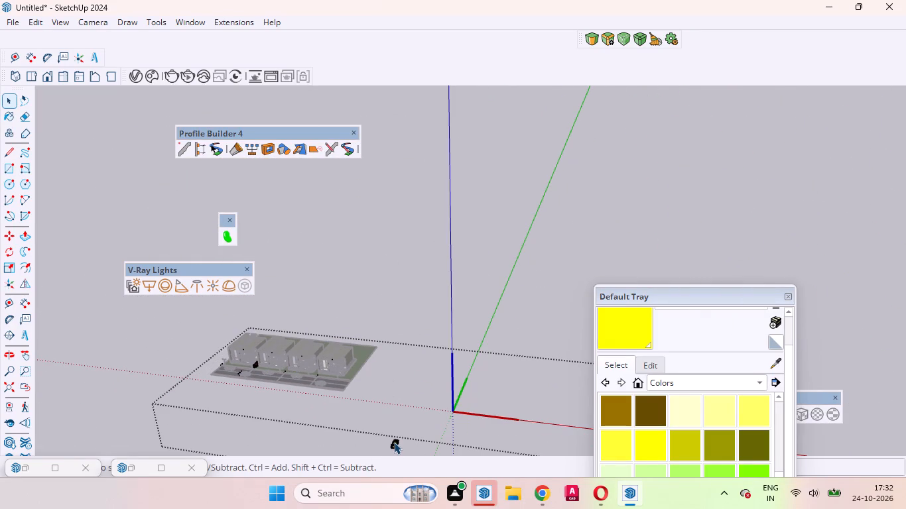
{"action": "left_click", "coordinate": [393, 443]}
{"action": "scroll", "coordinate": [403, 326], "scroll_direction": "down", "scroll_amount": 5}
{"action": "scroll", "coordinate": [385, 218], "scroll_direction": "down", "scroll_amount": 5}
{"action": "left_click", "coordinate": [396, 443]}
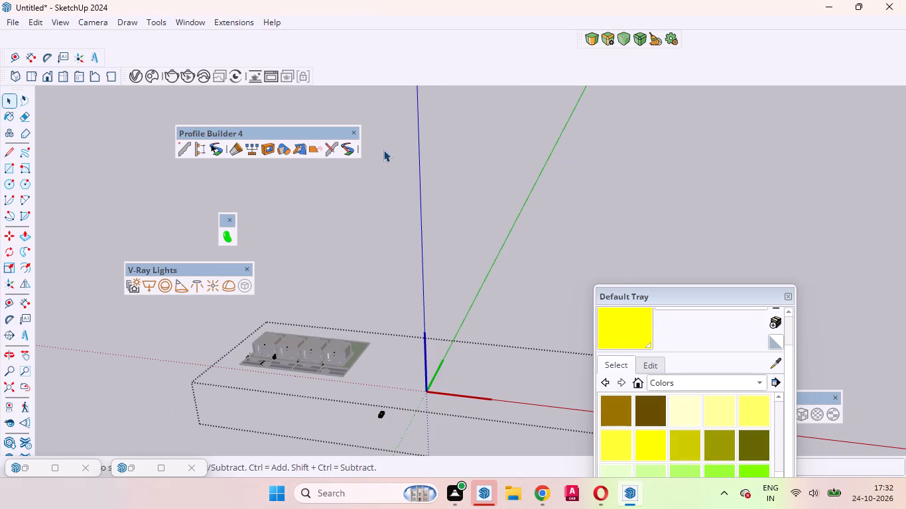
{"action": "scroll", "coordinate": [428, 383], "scroll_direction": "up", "scroll_amount": 9}
{"action": "scroll", "coordinate": [350, 418], "scroll_direction": "up", "scroll_amount": 5}
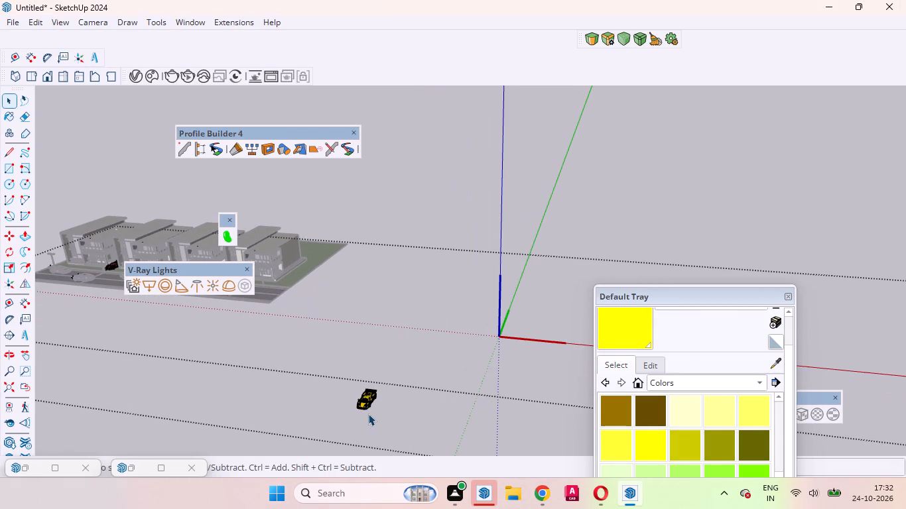
{"action": "left_click", "coordinate": [369, 400]}
{"action": "key", "text": "Delete"}
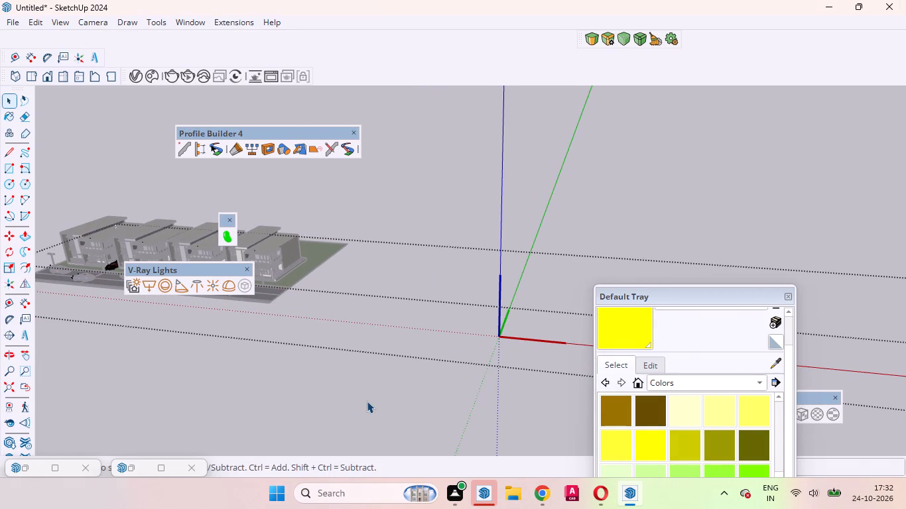
Delete the remaining imported car far from the houses along the red axis.
{"action": "scroll", "coordinate": [351, 403], "scroll_direction": "down", "scroll_amount": 20}
{"action": "scroll", "coordinate": [351, 403], "scroll_direction": "down", "scroll_amount": 2}
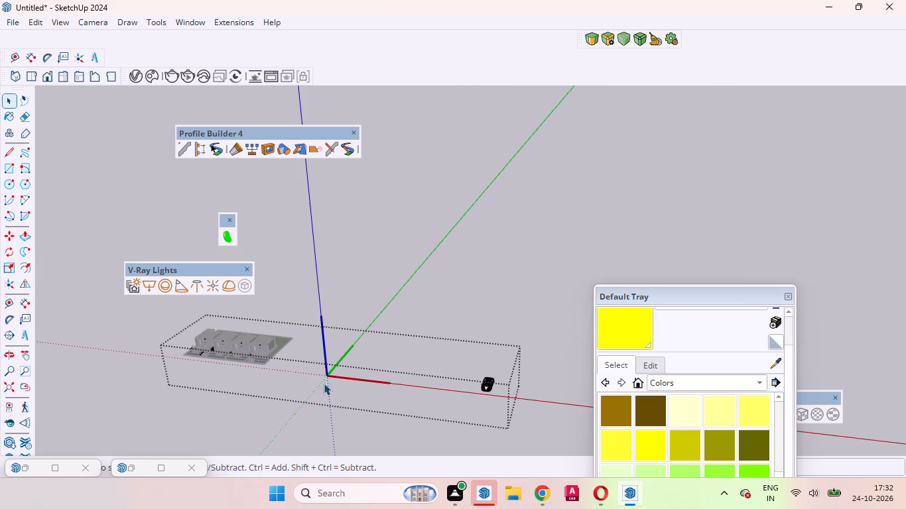
{"action": "left_click", "coordinate": [485, 388]}
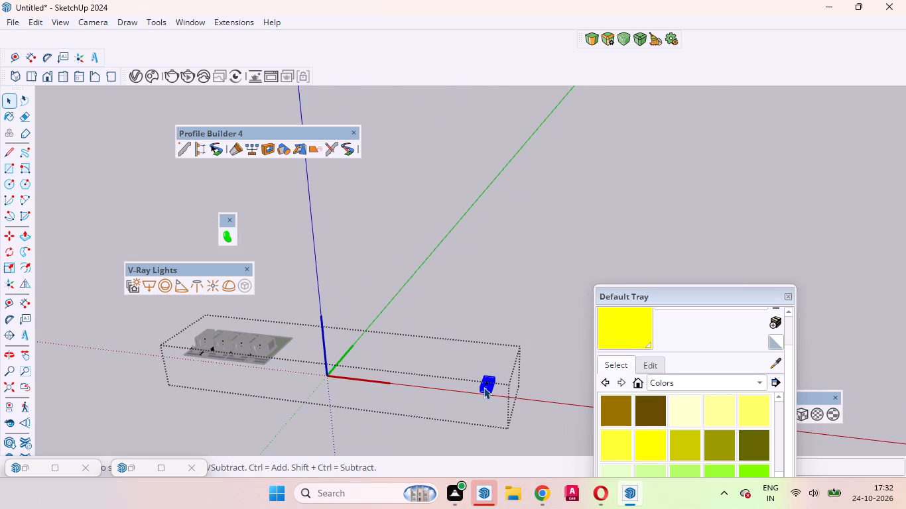
{"action": "key", "text": "Delete"}
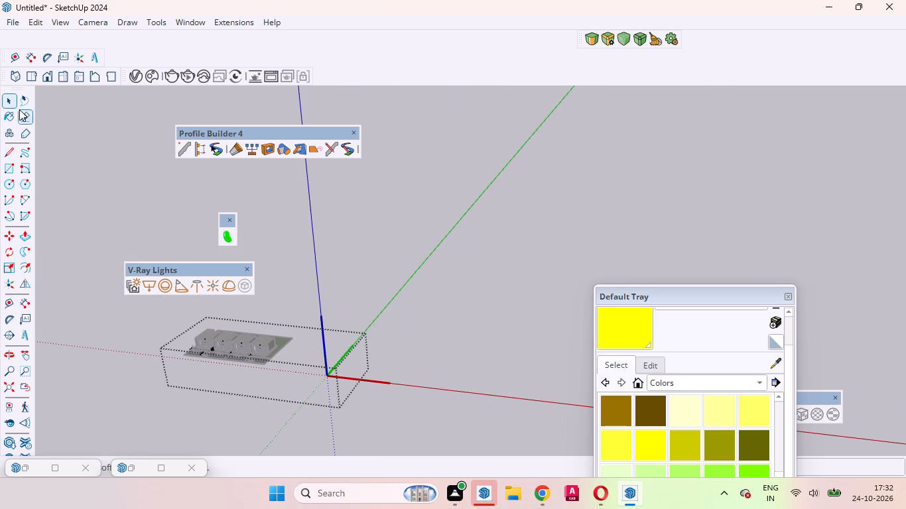
Close the cars component and bring the row of houses into a standard front view.
{"action": "left_click", "coordinate": [44, 74]}
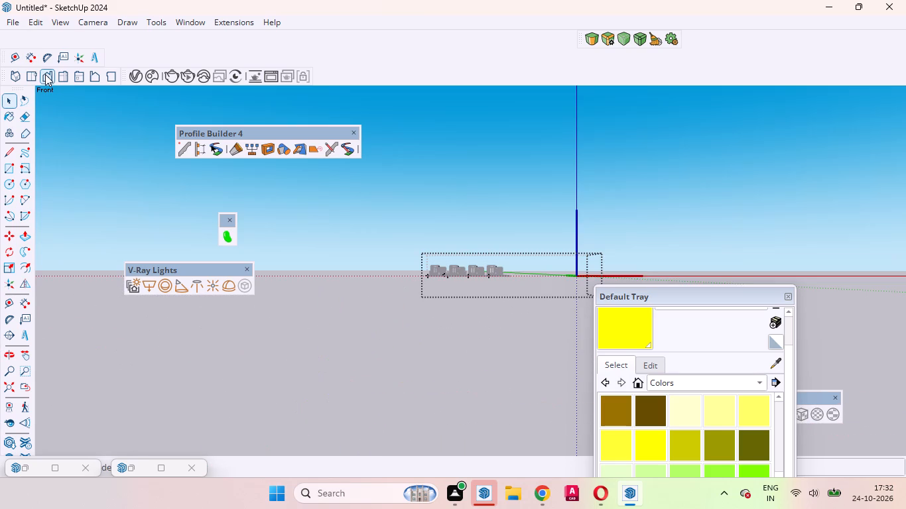
{"action": "double_click", "coordinate": [491, 328]}
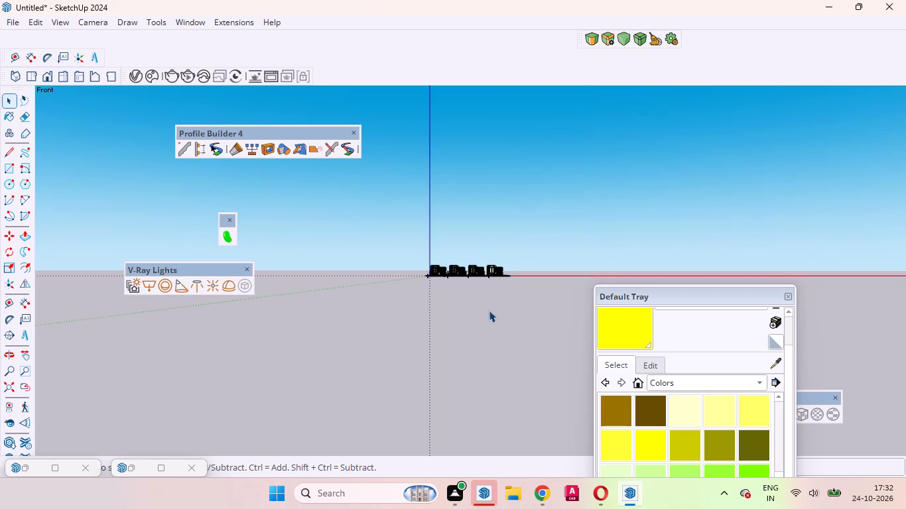
{"action": "middle_click_drag", "start_coordinate": [485, 249], "coordinate": [499, 380]}
{"action": "left_click", "coordinate": [493, 353]}
{"action": "scroll", "coordinate": [432, 249], "scroll_direction": "up", "scroll_amount": 5}
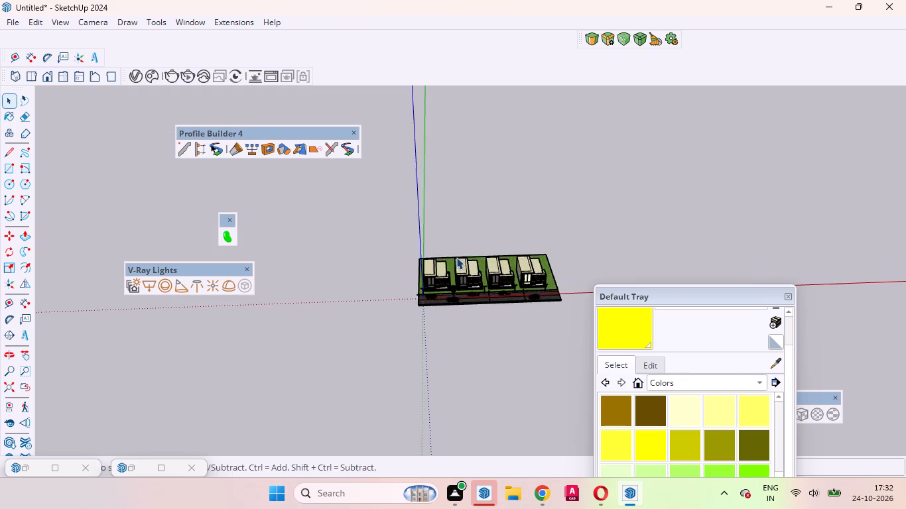
{"action": "scroll", "coordinate": [456, 257], "scroll_direction": "up", "scroll_amount": 10}
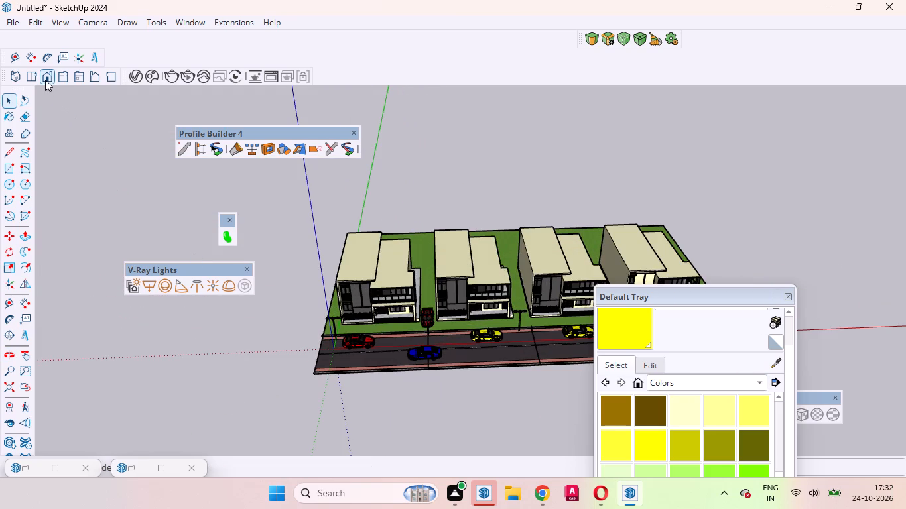
{"action": "left_click", "coordinate": [45, 79]}
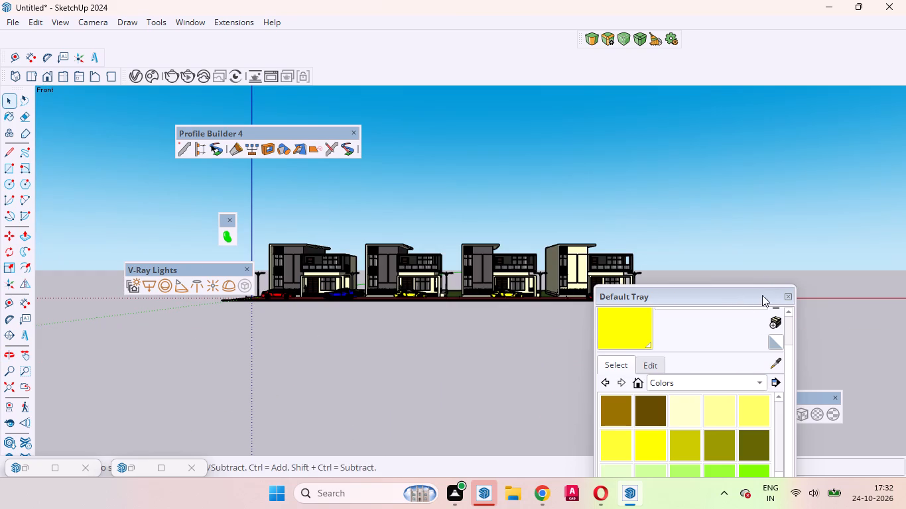
Close the Default Tray and the floating V-Ray Utilities and V-Ray Lights toolbars.
{"action": "left_click", "coordinate": [787, 295]}
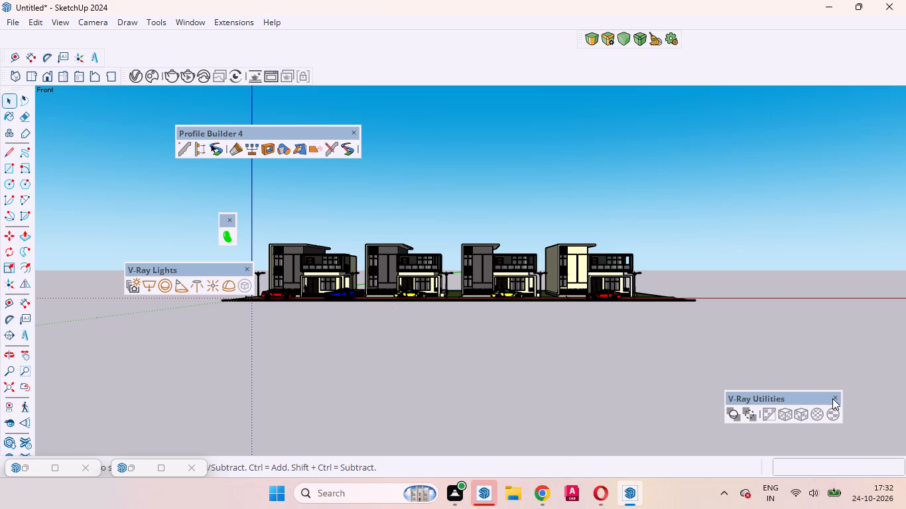
{"action": "left_click", "coordinate": [834, 396]}
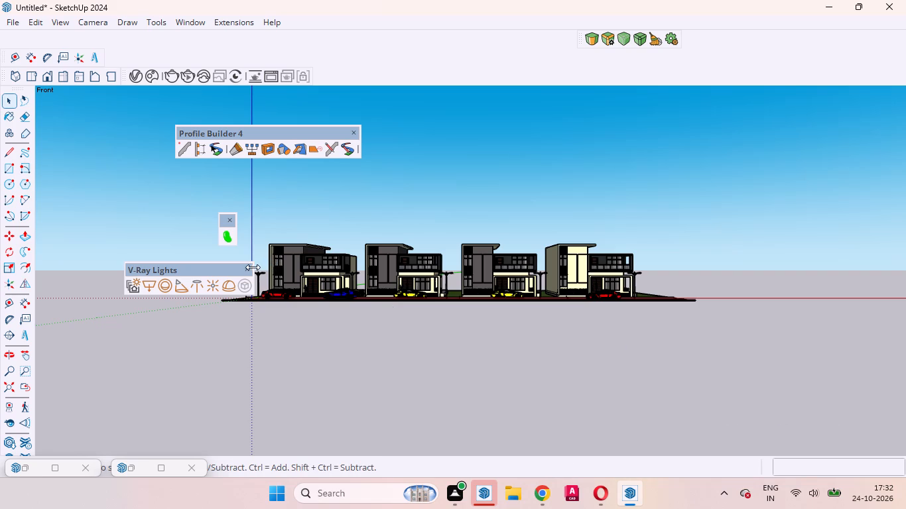
{"action": "left_click", "coordinate": [250, 268]}
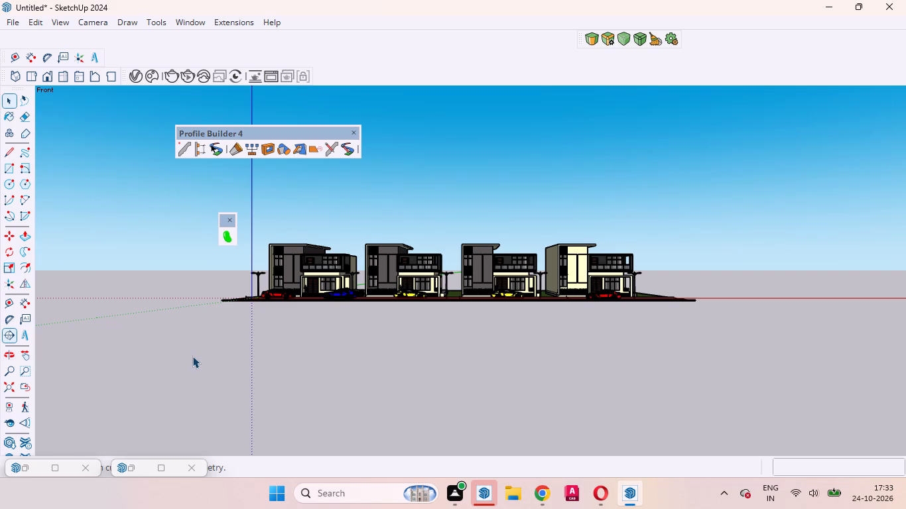
Examine the house fronts, street lamps and parked cars from close, street-level front and slightly angled views.
{"action": "scroll", "coordinate": [303, 223], "scroll_direction": "up", "scroll_amount": 4}
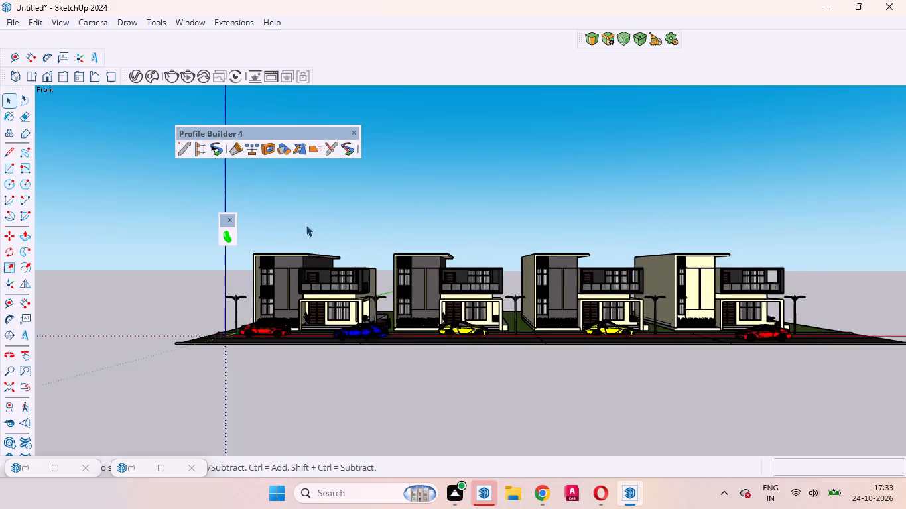
{"action": "scroll", "coordinate": [306, 225], "scroll_direction": "up", "scroll_amount": 1}
{"action": "scroll", "coordinate": [598, 283], "scroll_direction": "up", "scroll_amount": 3}
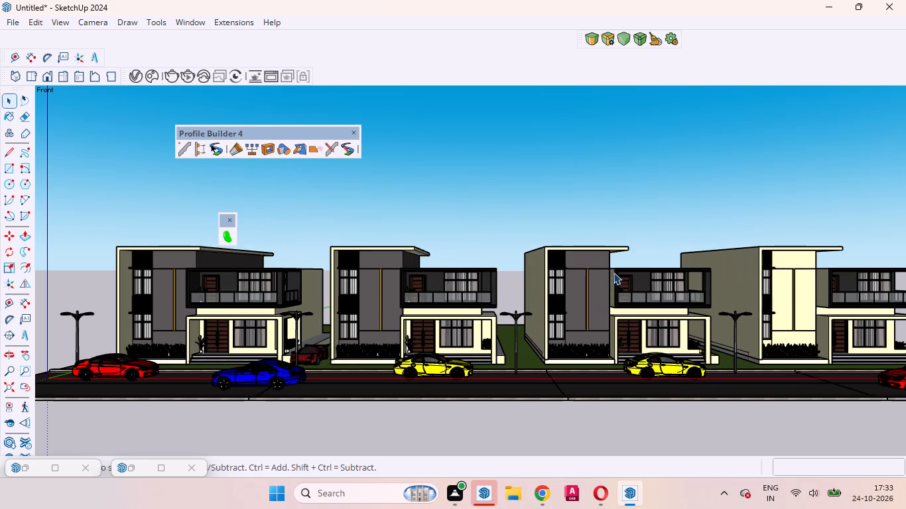
{"action": "middle_click", "coordinate": [475, 217]}
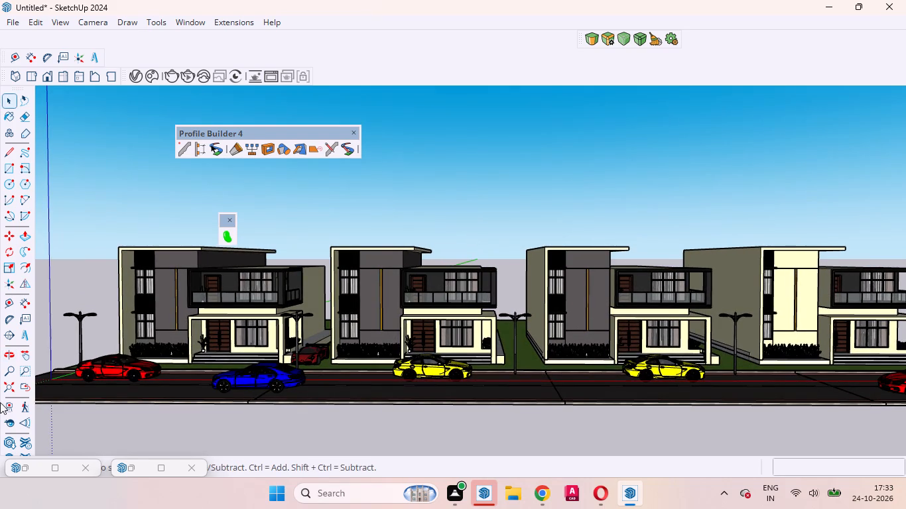
{"action": "left_click", "coordinate": [23, 357]}
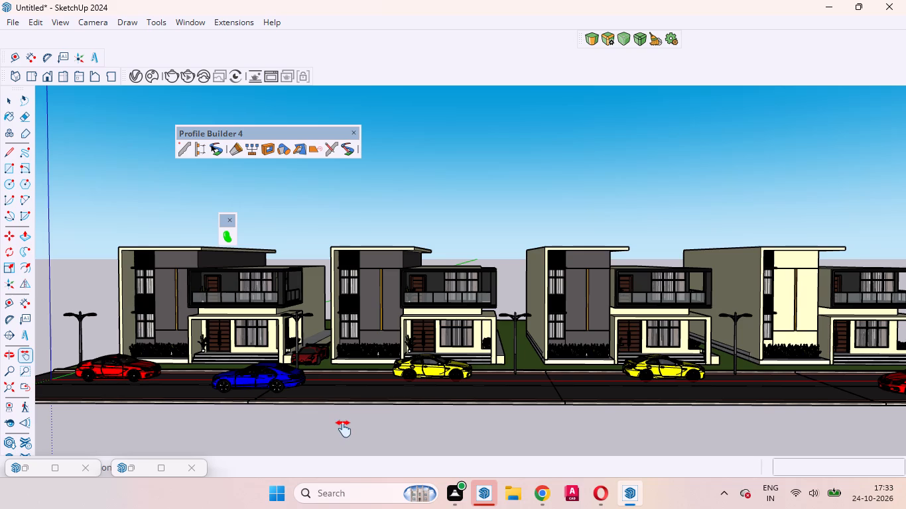
{"action": "left_click", "coordinate": [425, 217]}
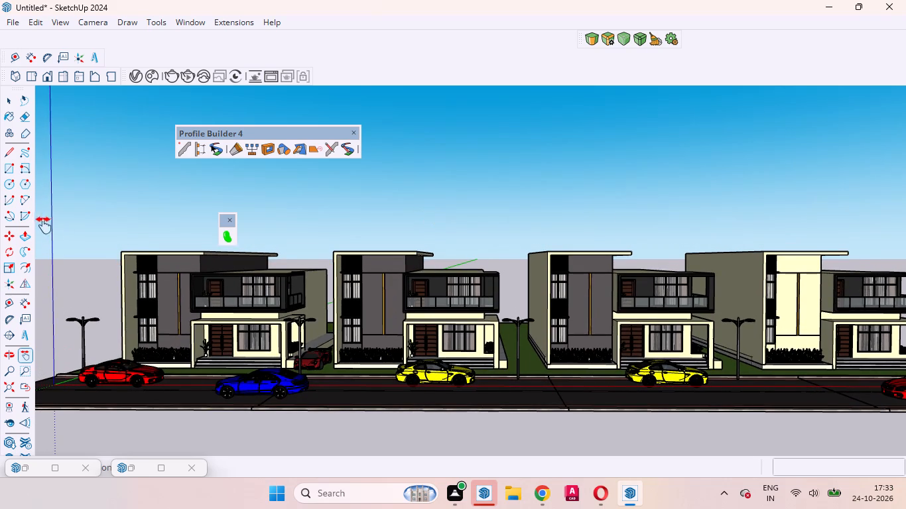
{"action": "scroll", "coordinate": [231, 314], "scroll_direction": "up", "scroll_amount": 2}
{"action": "scroll", "coordinate": [641, 327], "scroll_direction": "down", "scroll_amount": 2}
{"action": "scroll", "coordinate": [369, 266], "scroll_direction": "up", "scroll_amount": 3}
{"action": "scroll", "coordinate": [400, 256], "scroll_direction": "down", "scroll_amount": 2}
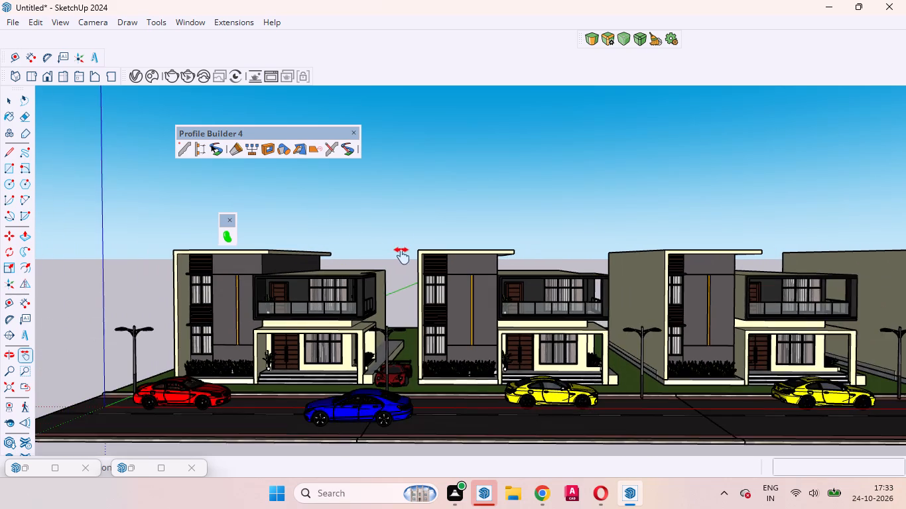
{"action": "scroll", "coordinate": [386, 296], "scroll_direction": "up", "scroll_amount": 1}
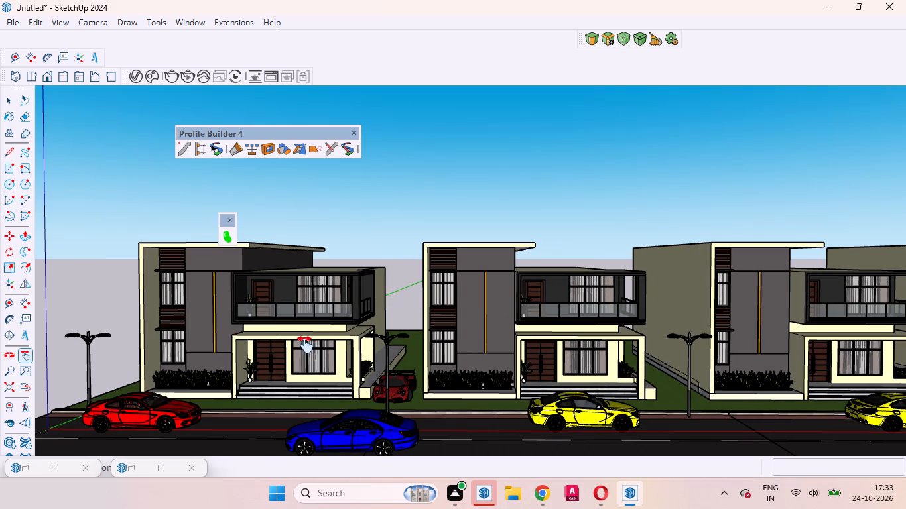
{"action": "key", "text": "space"}
{"action": "middle_click_drag", "start_coordinate": [292, 391], "coordinate": [322, 385]}
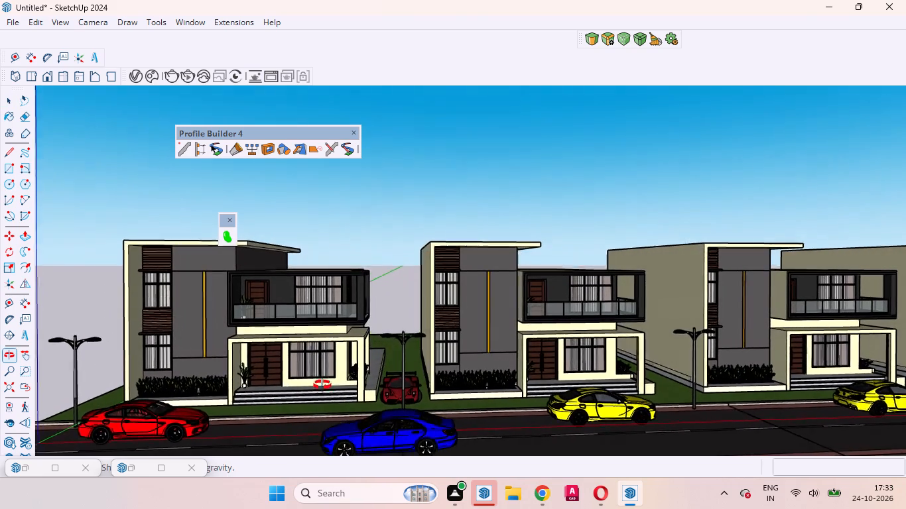
{"action": "middle_click_drag", "start_coordinate": [322, 385], "coordinate": [313, 381]}
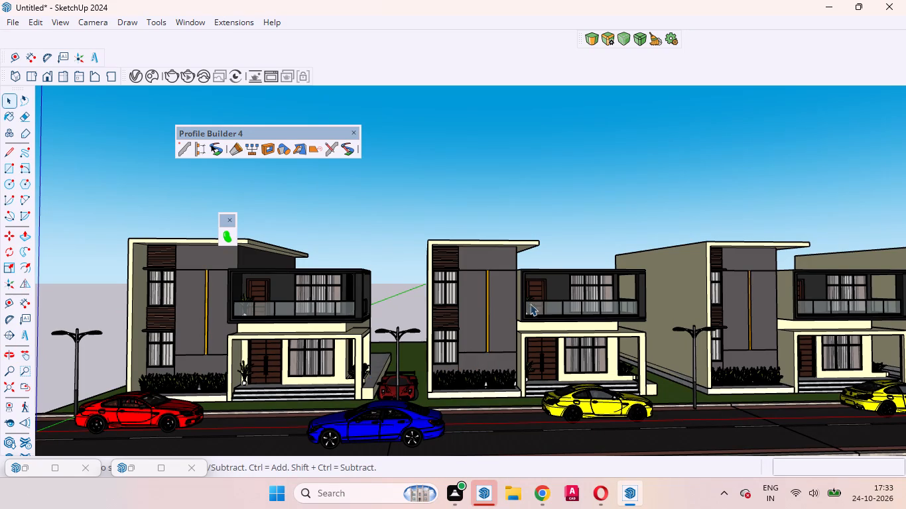
{"action": "scroll", "coordinate": [561, 301], "scroll_direction": "down", "scroll_amount": 2}
{"action": "scroll", "coordinate": [360, 286], "scroll_direction": "up", "scroll_amount": 2}
{"action": "scroll", "coordinate": [389, 278], "scroll_direction": "down", "scroll_amount": 2}
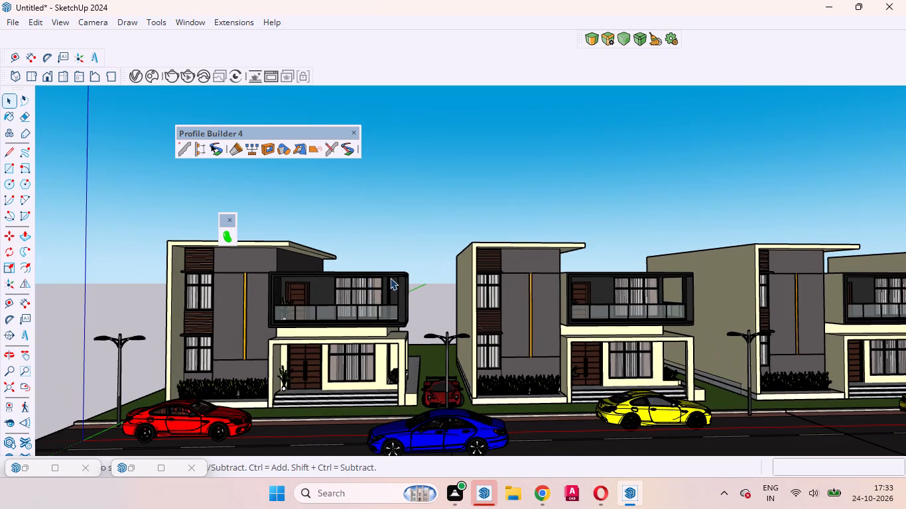
Draw a rectangle about 212' by 30' along the road's outer kerb, on the side opposite the houses.
{"action": "scroll", "coordinate": [390, 278], "scroll_direction": "down", "scroll_amount": 2}
{"action": "middle_click_drag", "start_coordinate": [378, 294], "coordinate": [609, 481]}
{"action": "scroll", "coordinate": [428, 254], "scroll_direction": "down", "scroll_amount": 7}
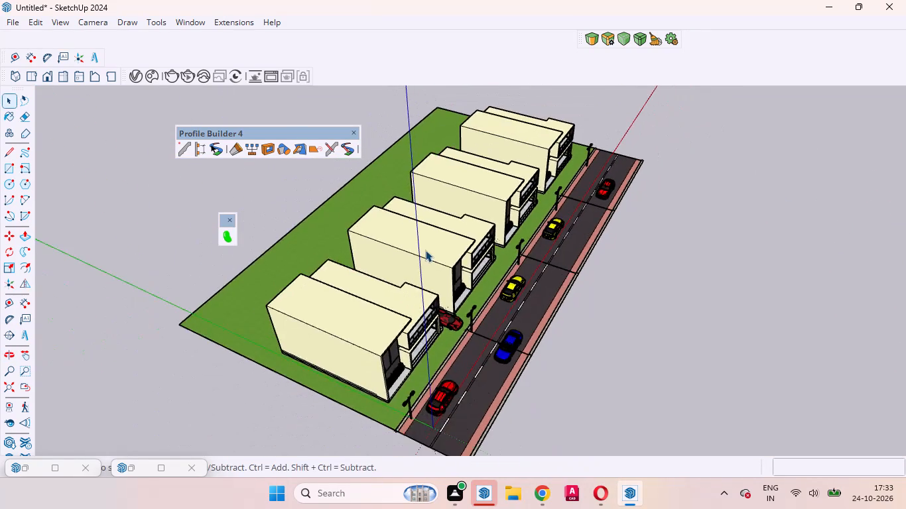
{"action": "scroll", "coordinate": [425, 250], "scroll_direction": "down", "scroll_amount": 2}
{"action": "key", "text": "r"}
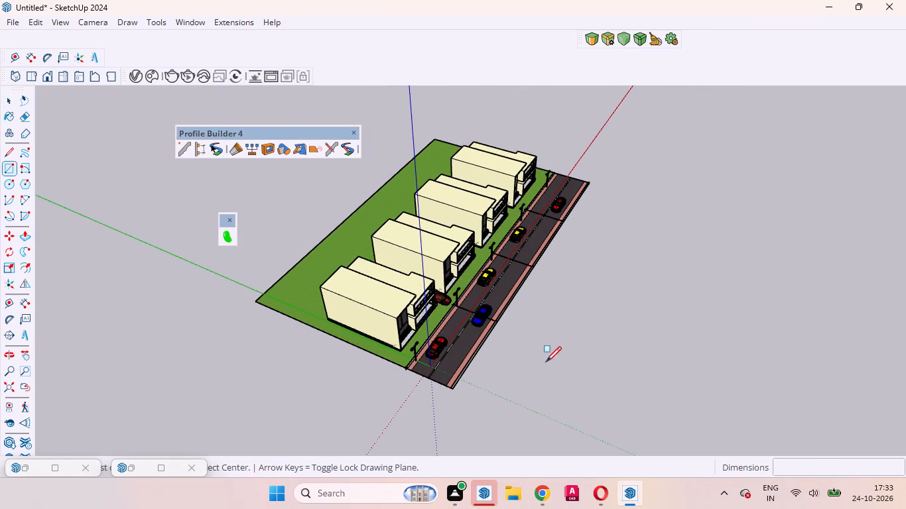
{"action": "scroll", "coordinate": [451, 404], "scroll_direction": "up", "scroll_amount": 20}
{"action": "scroll", "coordinate": [451, 404], "scroll_direction": "up", "scroll_amount": 13}
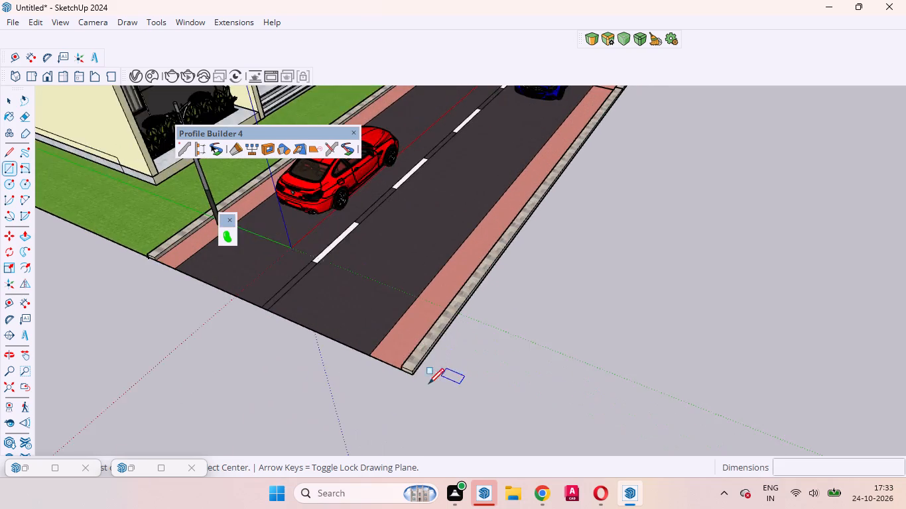
{"action": "scroll", "coordinate": [428, 384], "scroll_direction": "up", "scroll_amount": 3}
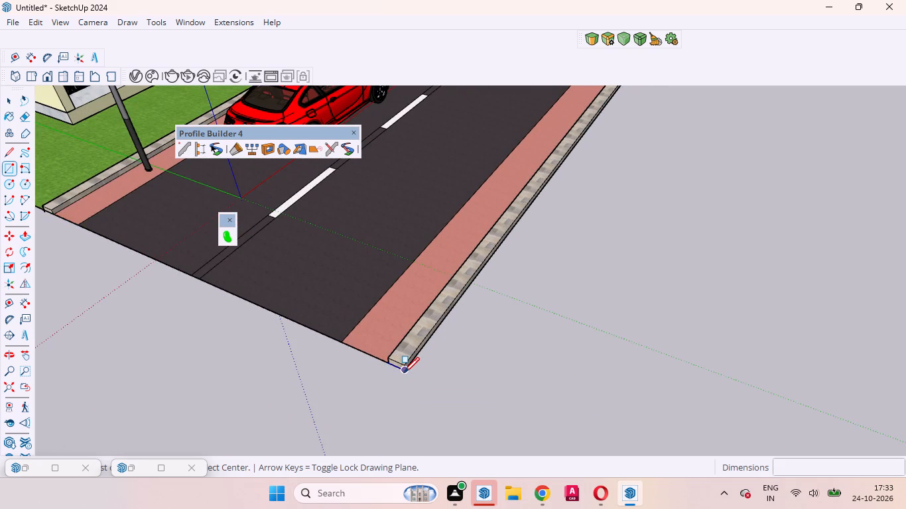
{"action": "left_click", "coordinate": [404, 372]}
{"action": "scroll", "coordinate": [432, 356], "scroll_direction": "down", "scroll_amount": 20}
{"action": "scroll", "coordinate": [432, 356], "scroll_direction": "down", "scroll_amount": 7}
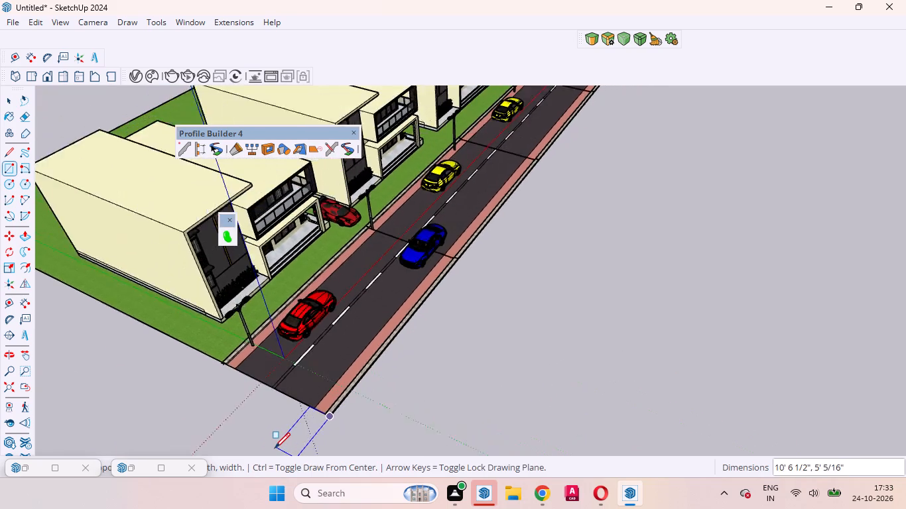
{"action": "scroll", "coordinate": [275, 448], "scroll_direction": "down", "scroll_amount": 10}
{"action": "scroll", "coordinate": [545, 162], "scroll_direction": "up", "scroll_amount": 12}
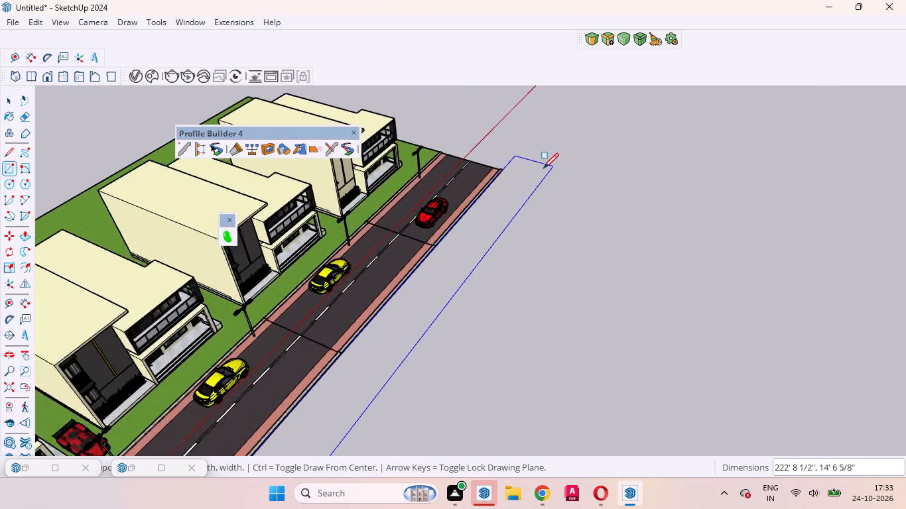
{"action": "scroll", "coordinate": [543, 168], "scroll_direction": "up", "scroll_amount": 1}
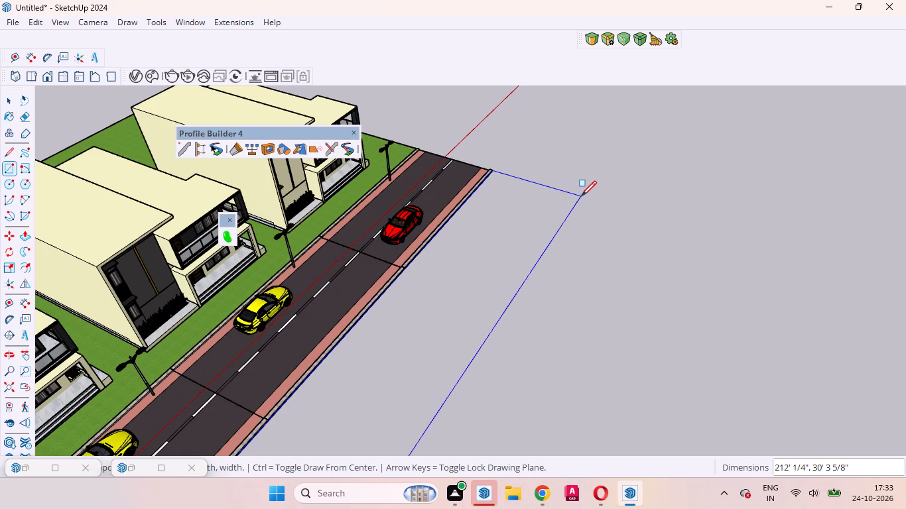
{"action": "left_click", "coordinate": [581, 196]}
{"action": "key", "text": "space"}
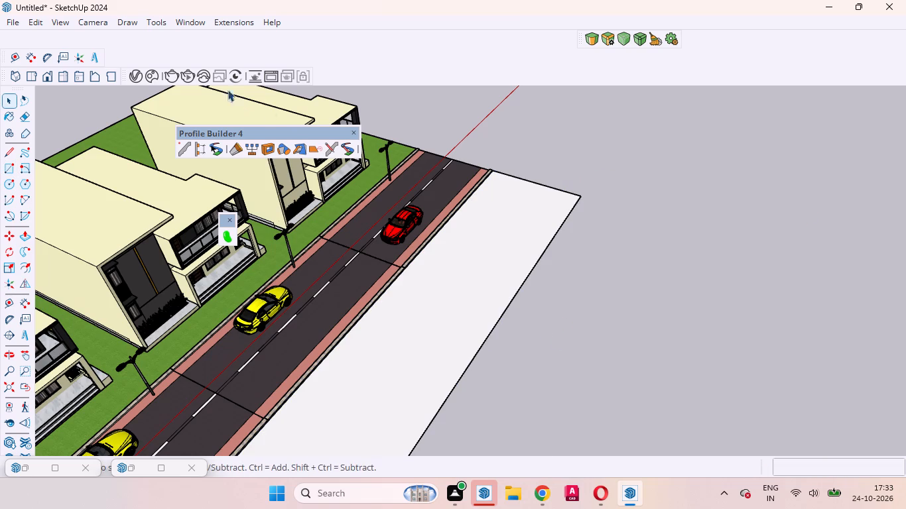
Reopen the Default Tray, sample the grass material from the houses' lawn and paint the new roadside rectangle with it.
{"action": "left_click", "coordinate": [191, 25]}
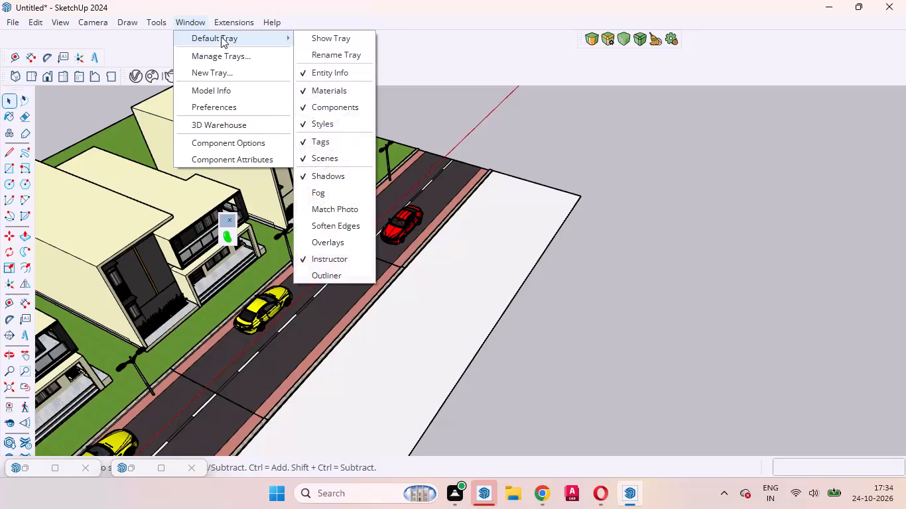
{"action": "left_click", "coordinate": [315, 32]}
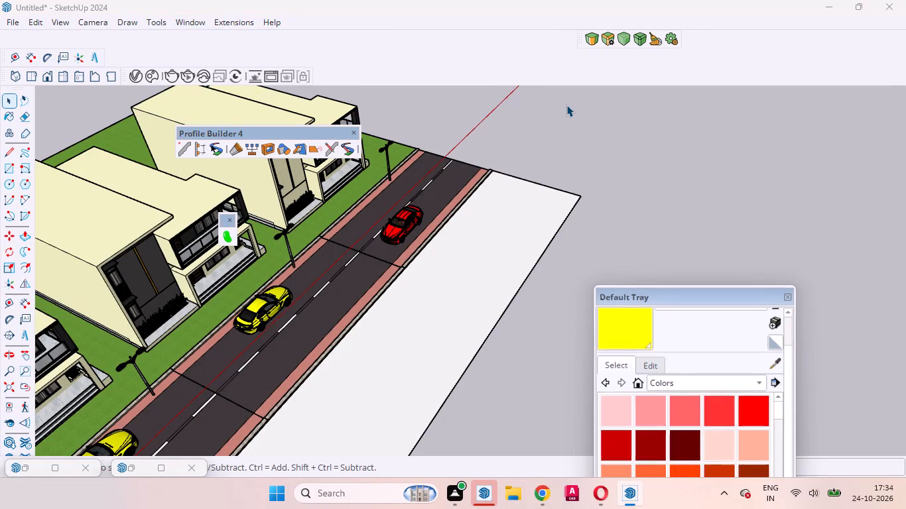
{"action": "left_click", "coordinate": [776, 362]}
{"action": "left_click", "coordinate": [271, 260]}
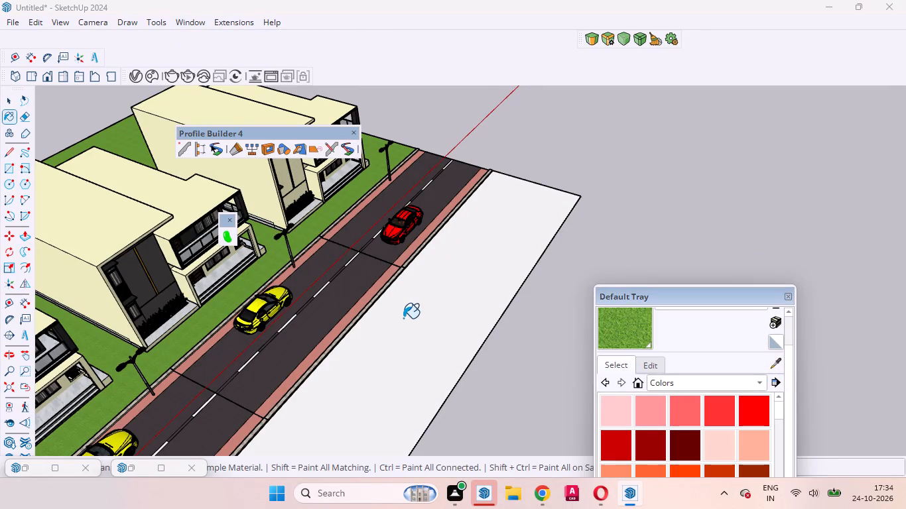
{"action": "left_click", "coordinate": [403, 318]}
{"action": "key", "text": "space"}
{"action": "left_click", "coordinate": [665, 243]}
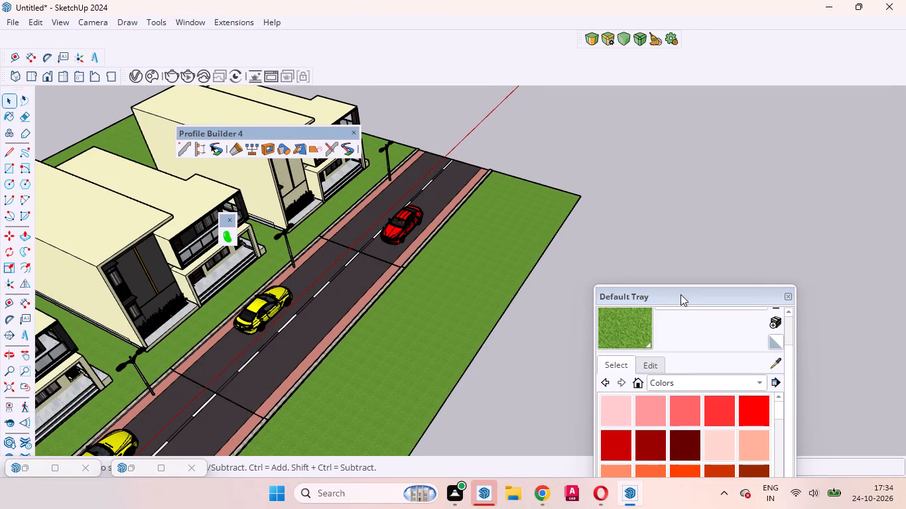
Move the Default Tray aside and examine the first house, the cars and the new grass strip from the front.
{"action": "left_click_drag", "start_coordinate": [680, 294], "coordinate": [788, 256]}
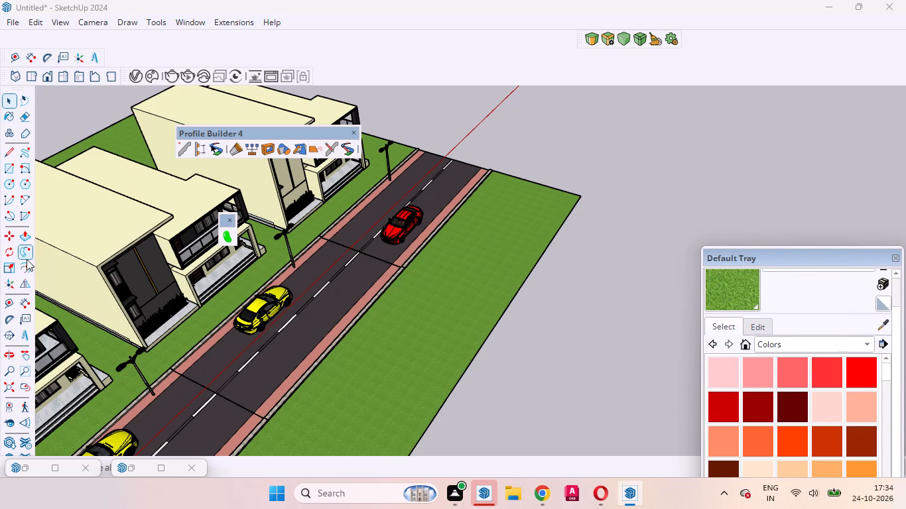
{"action": "left_click", "coordinate": [48, 80]}
{"action": "scroll", "coordinate": [586, 199], "scroll_direction": "down", "scroll_amount": 9}
{"action": "scroll", "coordinate": [342, 224], "scroll_direction": "up", "scroll_amount": 5}
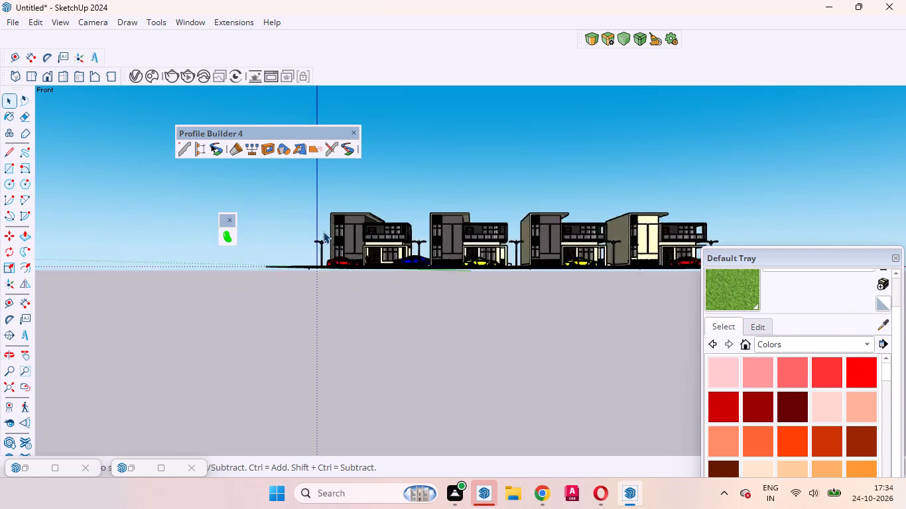
{"action": "scroll", "coordinate": [323, 231], "scroll_direction": "up", "scroll_amount": 11}
{"action": "middle_click_drag", "start_coordinate": [418, 294], "coordinate": [419, 310]}
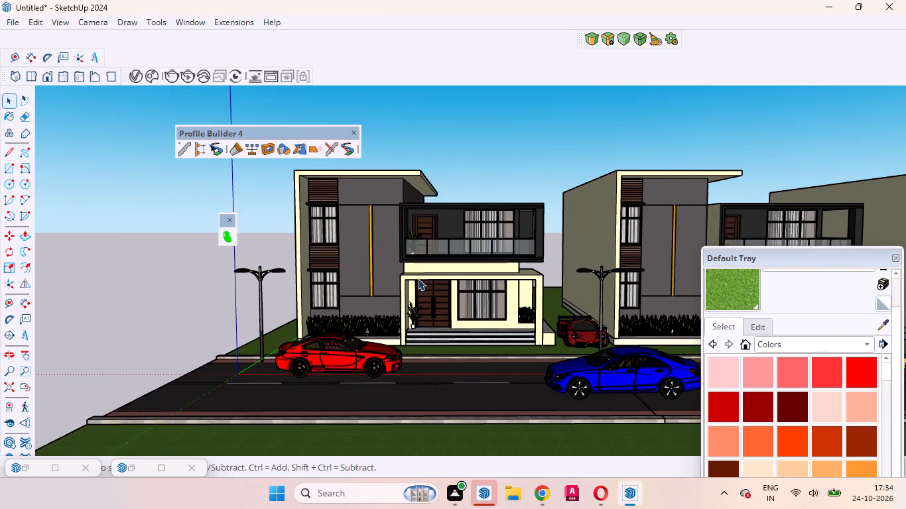
{"action": "scroll", "coordinate": [418, 254], "scroll_direction": "down", "scroll_amount": 2}
{"action": "scroll", "coordinate": [448, 276], "scroll_direction": "up", "scroll_amount": 4}
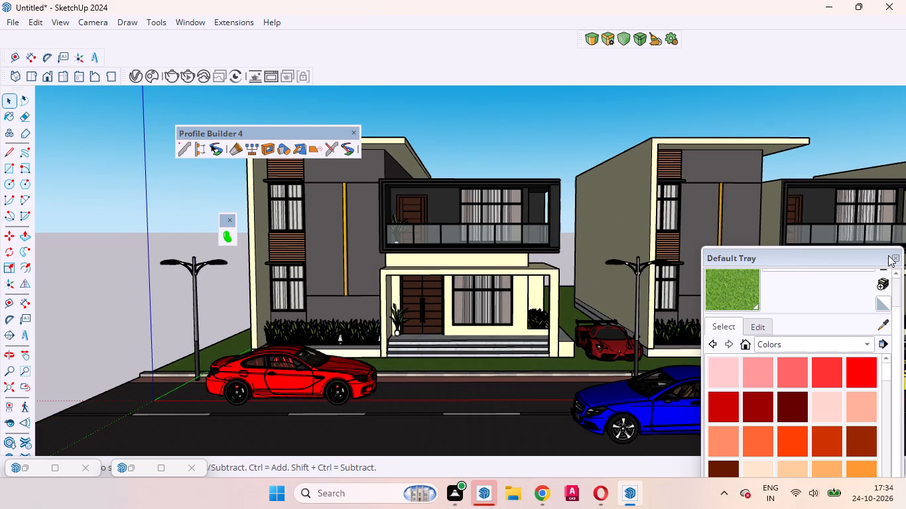
Close the Default Tray and the Profile Builder 4 toolbar to clear the drawing area.
{"action": "left_click", "coordinate": [897, 256]}
{"action": "scroll", "coordinate": [414, 171], "scroll_direction": "down", "scroll_amount": 3}
{"action": "scroll", "coordinate": [420, 232], "scroll_direction": "up", "scroll_amount": 3}
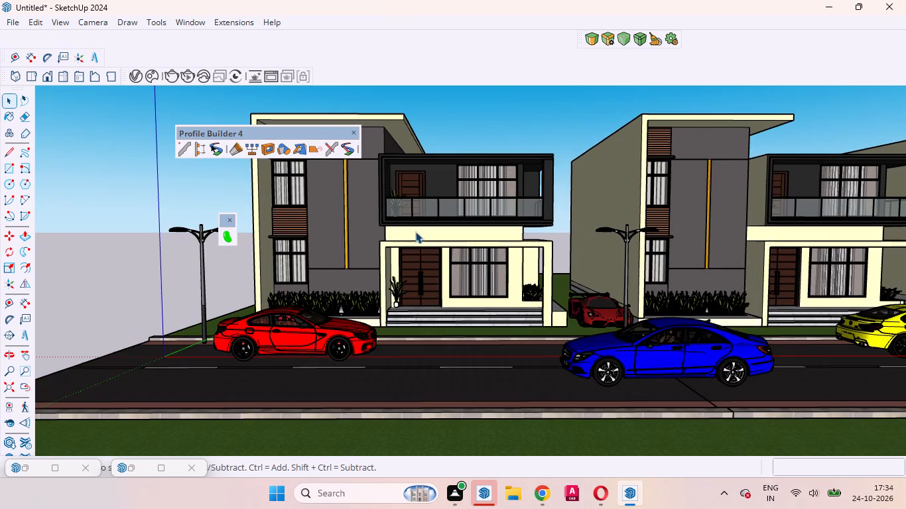
{"action": "left_click", "coordinate": [354, 132]}
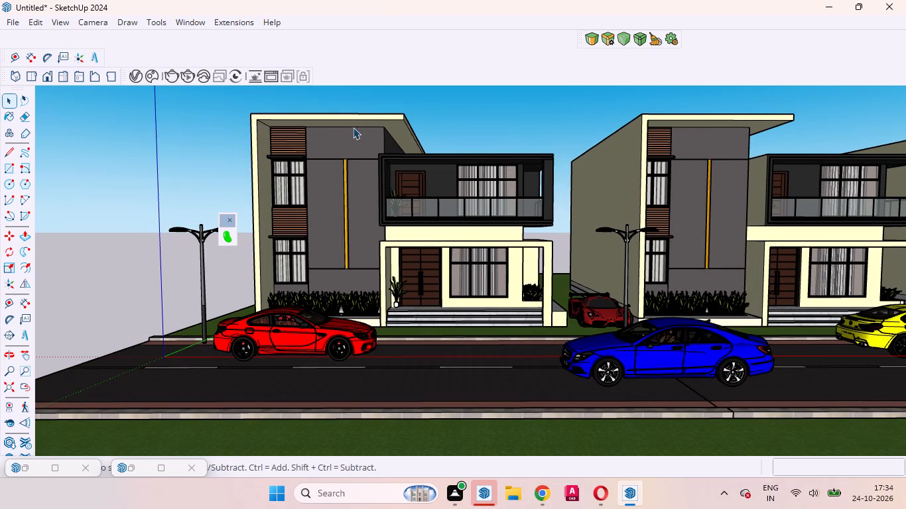
Position the camera on the roadside grass strip opposite the first house, facing the house front.
{"action": "middle_click_drag", "start_coordinate": [477, 231], "coordinate": [478, 380]}
{"action": "scroll", "coordinate": [472, 251], "scroll_direction": "down", "scroll_amount": 15}
{"action": "scroll", "coordinate": [476, 324], "scroll_direction": "up", "scroll_amount": 5}
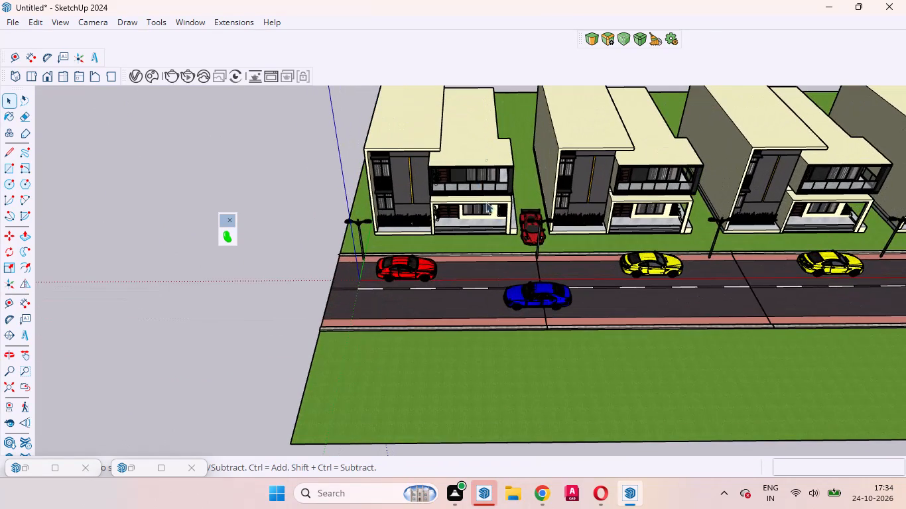
{"action": "scroll", "coordinate": [415, 384], "scroll_direction": "down", "scroll_amount": 5}
{"action": "scroll", "coordinate": [476, 213], "scroll_direction": "up", "scroll_amount": 5}
{"action": "middle_click_drag", "start_coordinate": [458, 246], "coordinate": [455, 209]}
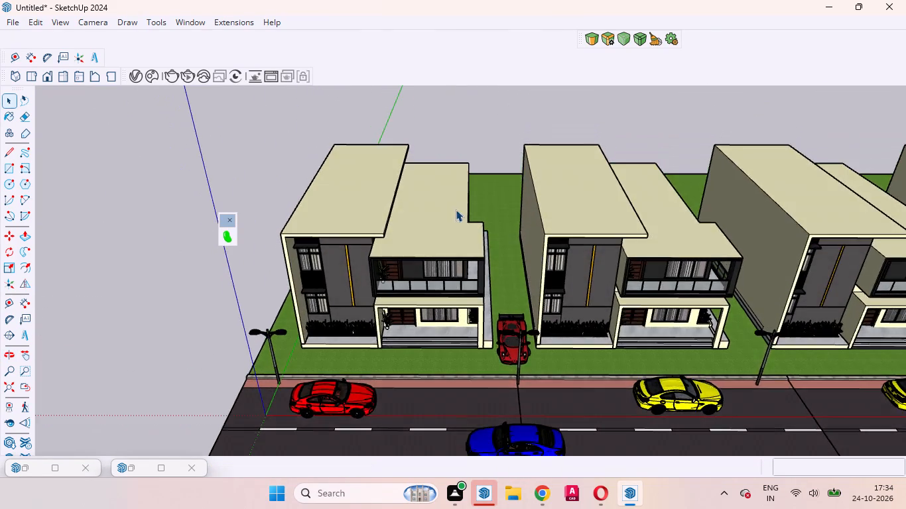
{"action": "scroll", "coordinate": [460, 207], "scroll_direction": "down", "scroll_amount": 9}
{"action": "left_click", "coordinate": [5, 408]}
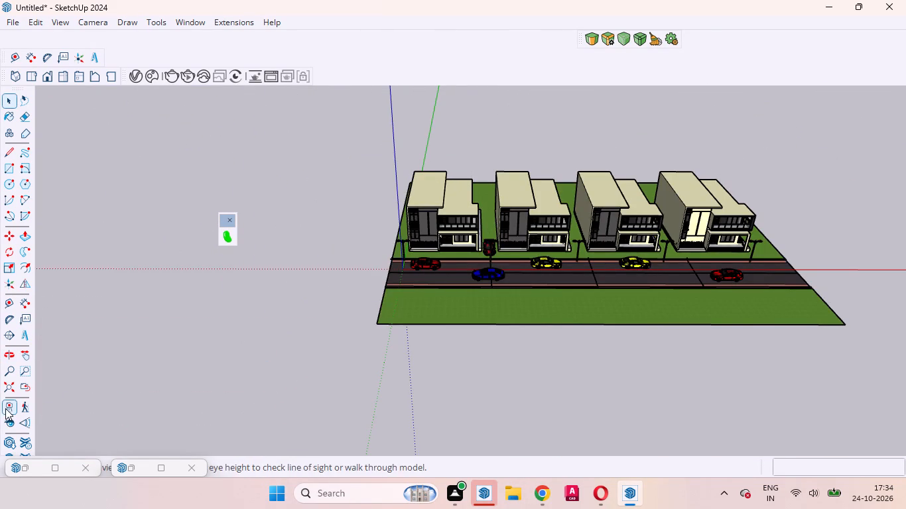
{"action": "left_click_drag", "start_coordinate": [430, 315], "coordinate": [434, 293]}
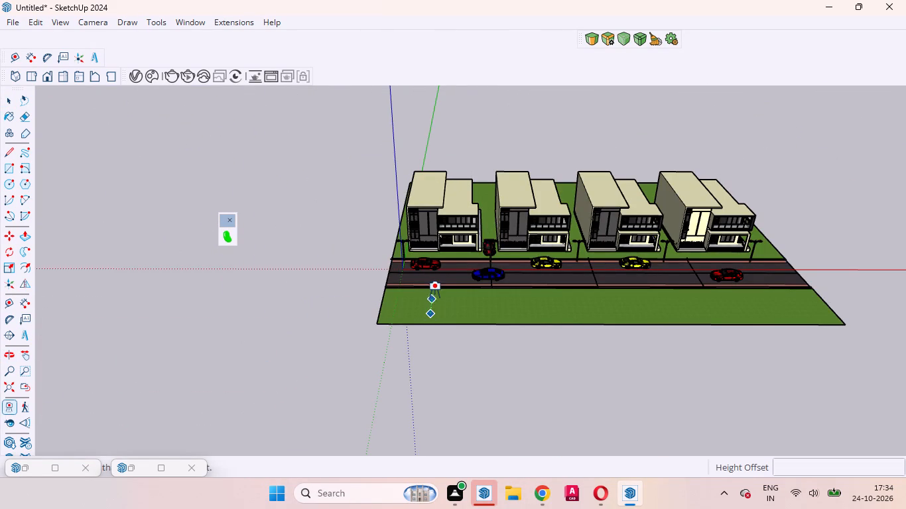
{"action": "left_click_drag", "start_coordinate": [434, 293], "coordinate": [430, 303]}
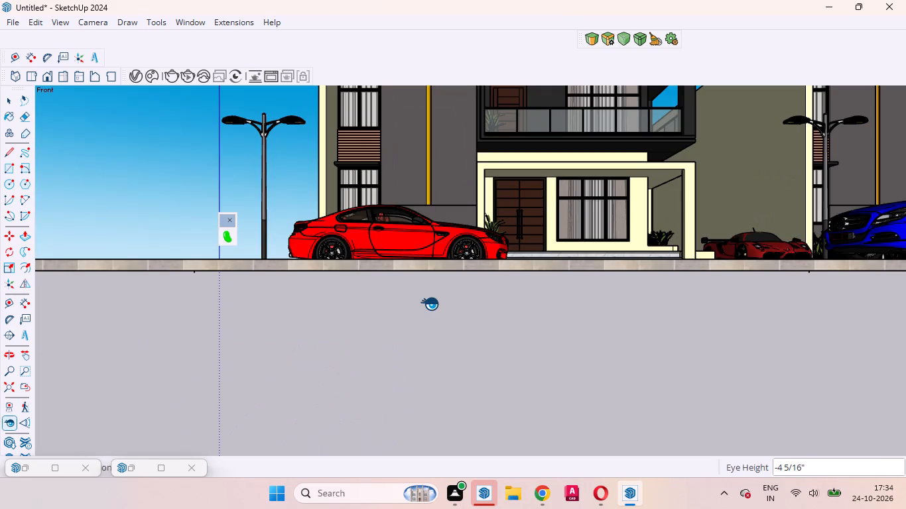
Raise the camera's eye height in trials of 5', 6', 7' and 8', settling on 9'.
{"action": "type", "text": "5'"}
{"action": "key", "text": "Return"}
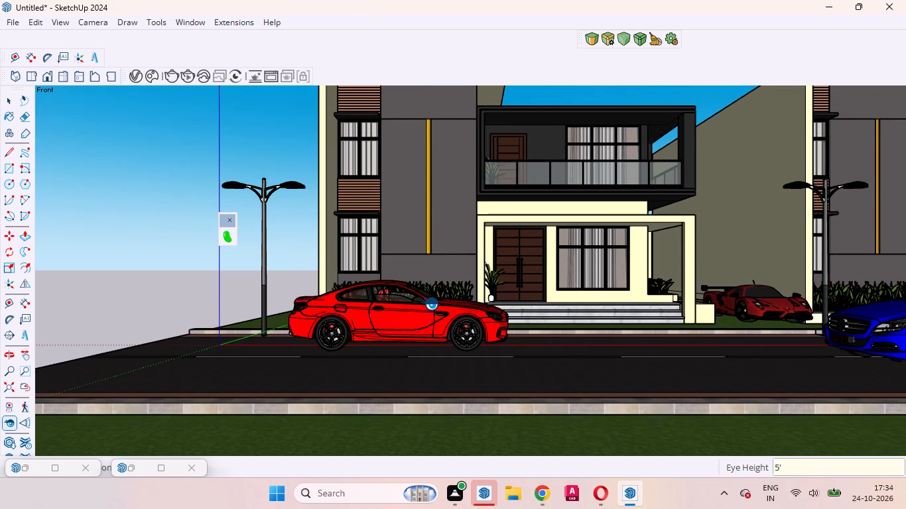
{"action": "type", "text": "6'"}
{"action": "key", "text": "Return"}
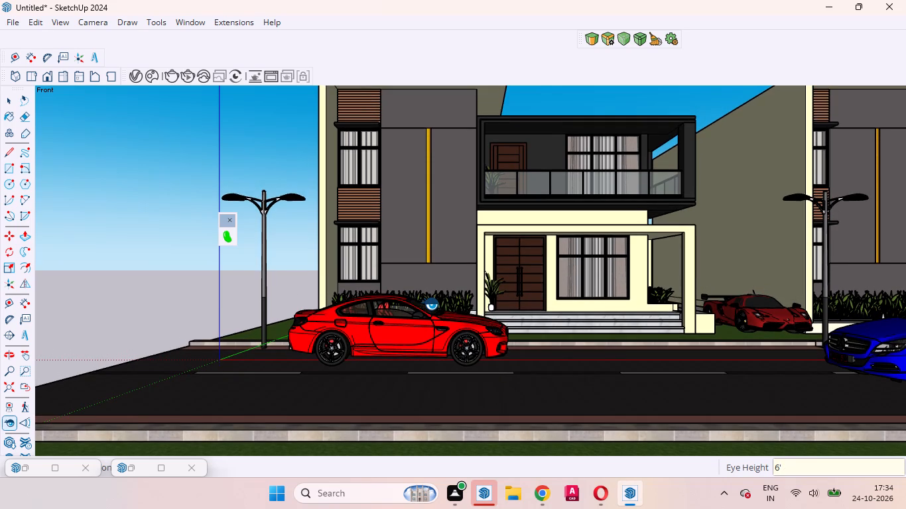
{"action": "type", "text": "7'"}
{"action": "key", "text": "Return"}
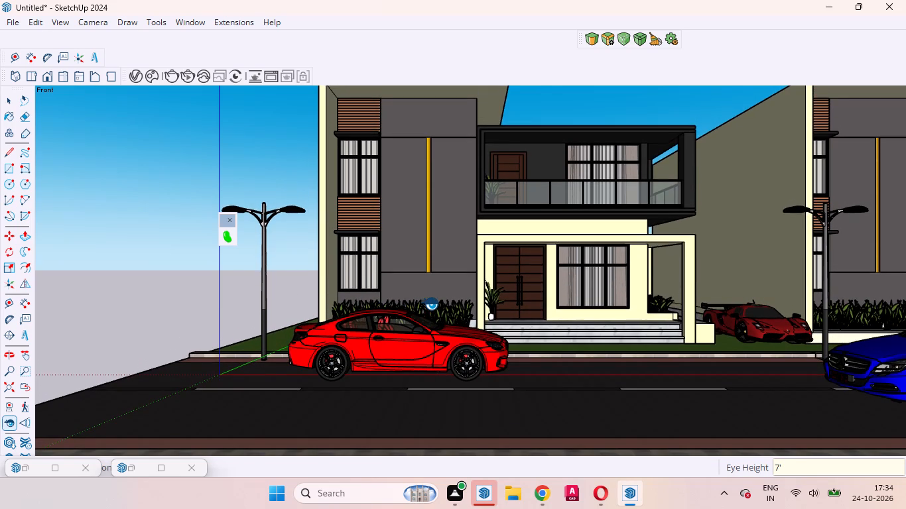
{"action": "type", "text": "8'"}
{"action": "key", "text": "Return"}
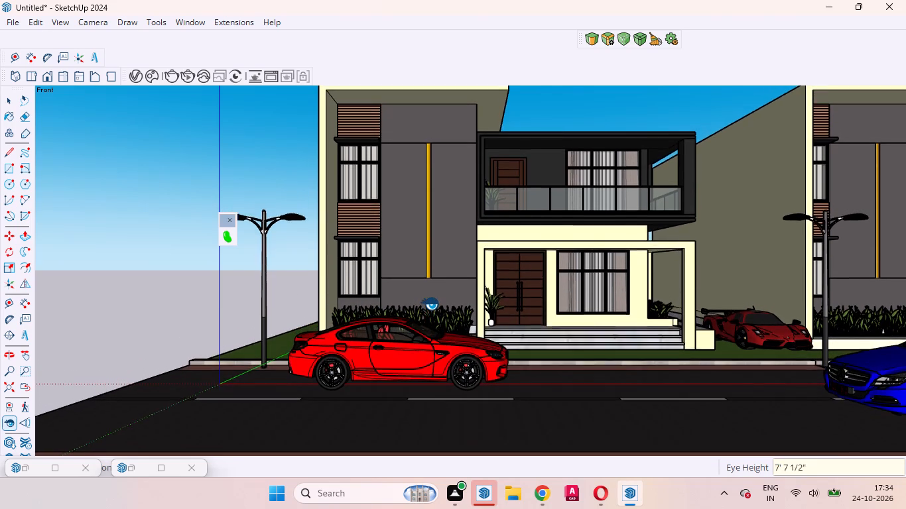
{"action": "type", "text": "9'"}
{"action": "key", "text": "Return"}
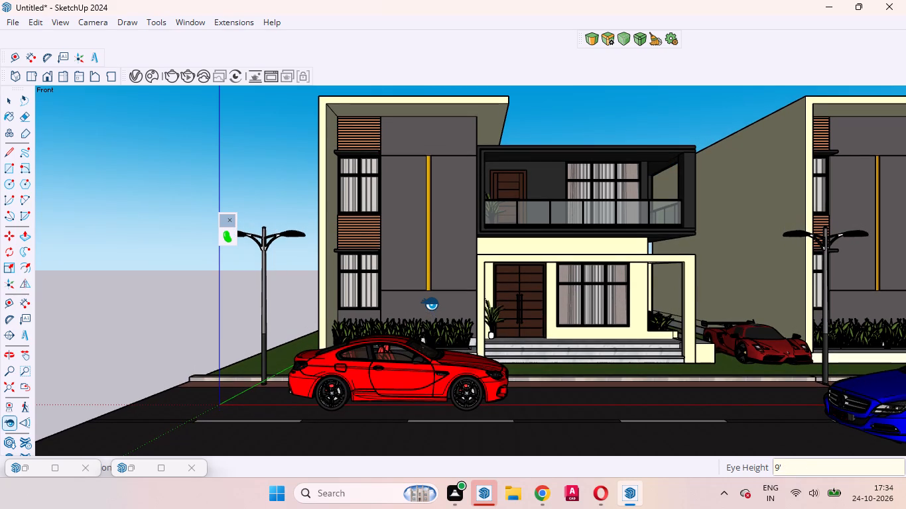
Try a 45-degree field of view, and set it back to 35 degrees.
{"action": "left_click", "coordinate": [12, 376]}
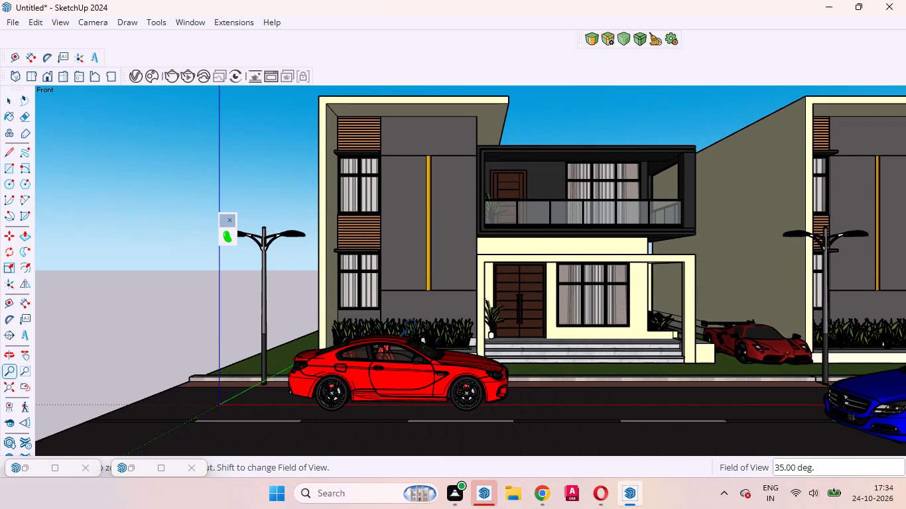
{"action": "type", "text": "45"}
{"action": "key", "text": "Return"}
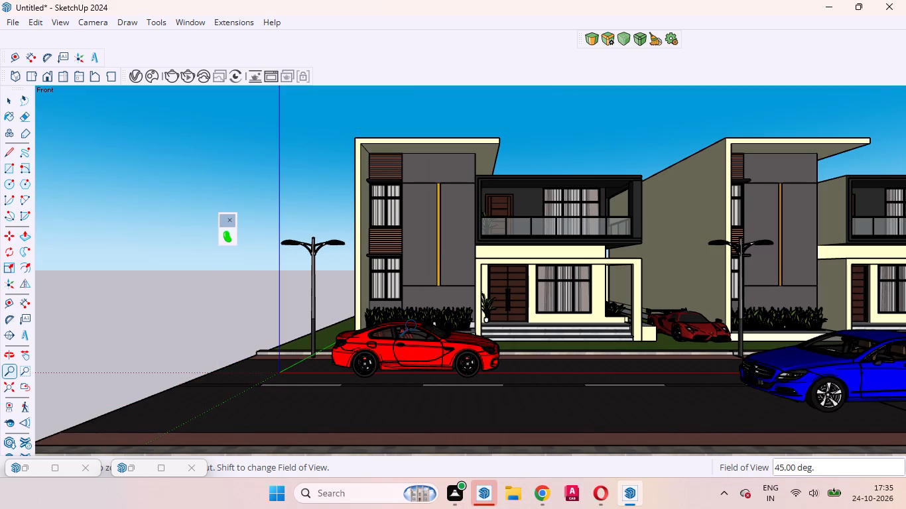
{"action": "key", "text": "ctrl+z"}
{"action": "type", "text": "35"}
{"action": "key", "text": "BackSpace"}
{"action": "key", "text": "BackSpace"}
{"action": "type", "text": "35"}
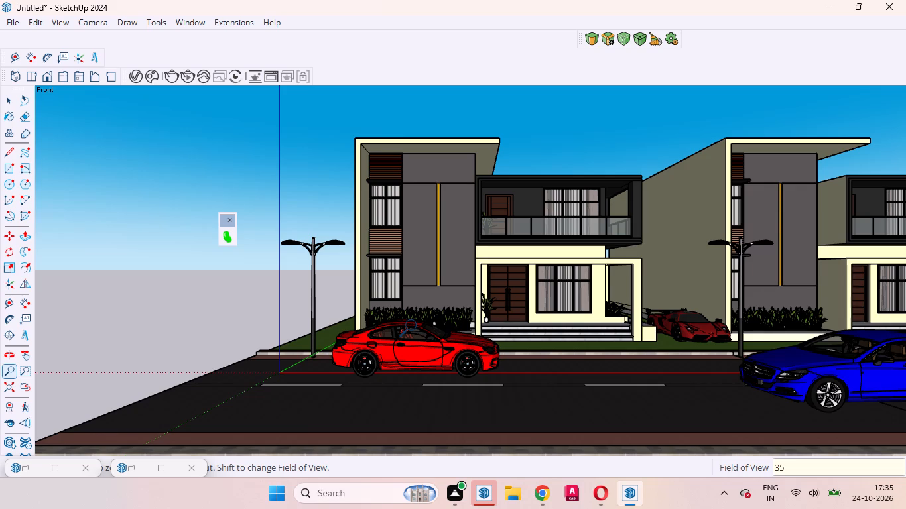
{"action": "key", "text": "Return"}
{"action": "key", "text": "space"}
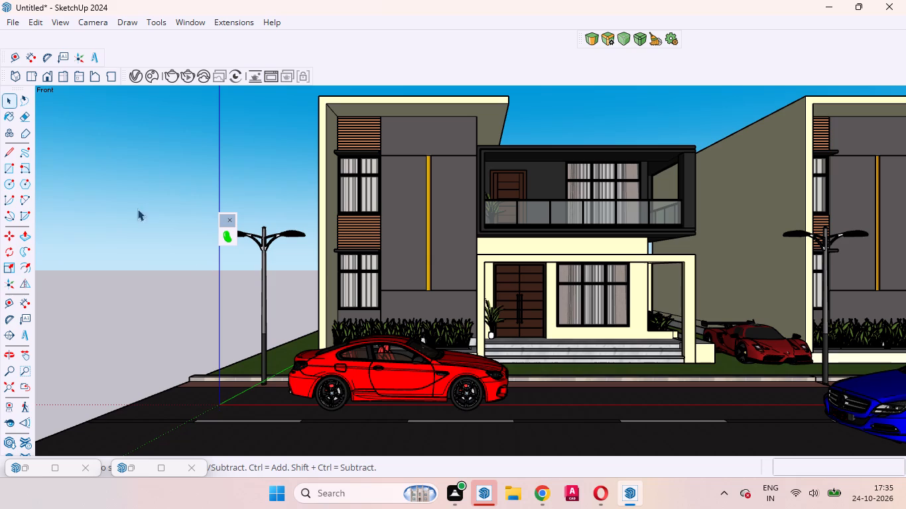
Save the current front view of the first house and red car as a scene.
{"action": "left_click", "coordinate": [62, 25]}
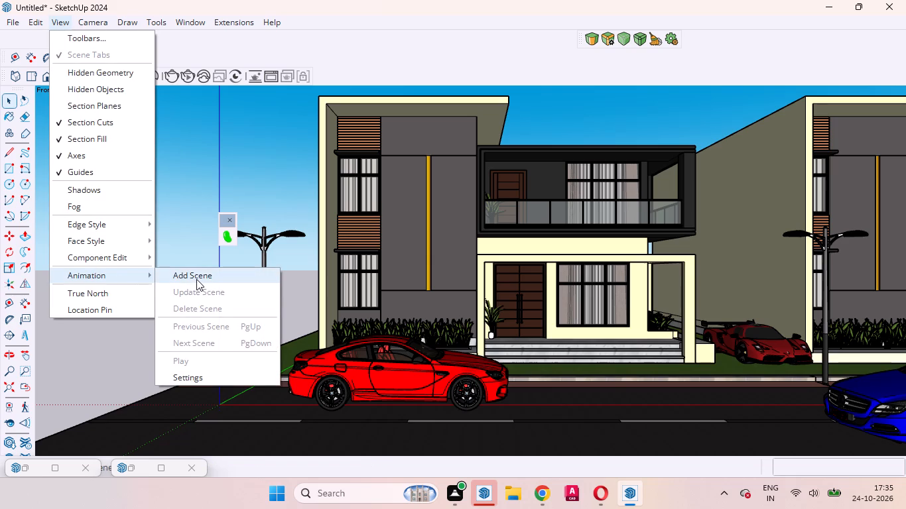
{"action": "left_click", "coordinate": [196, 279]}
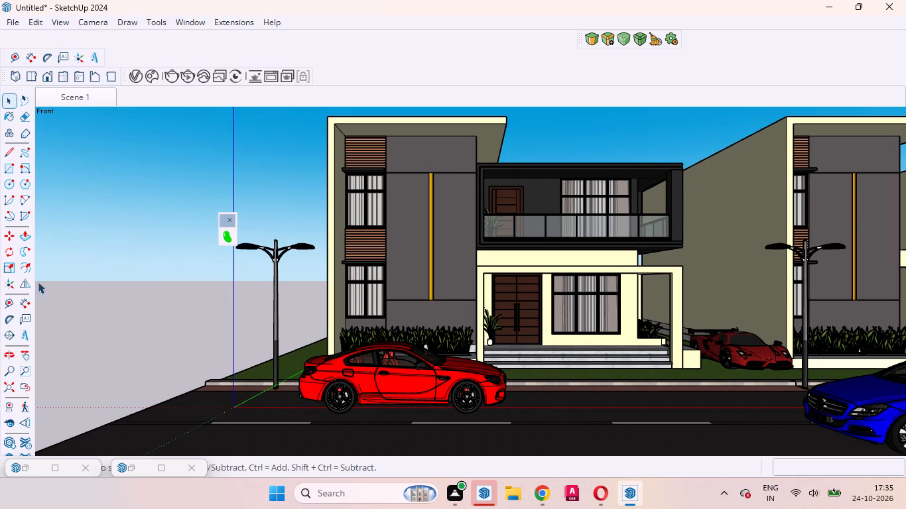
Pan along the street to frame the first two houses with the blue car between them, and add a second scene.
{"action": "left_click", "coordinate": [25, 350]}
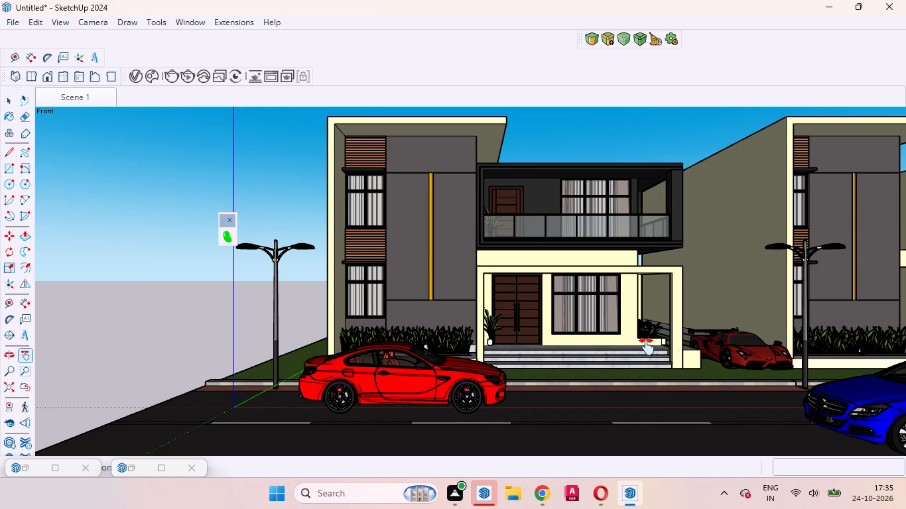
{"action": "left_click_drag", "start_coordinate": [664, 393], "coordinate": [645, 393]}
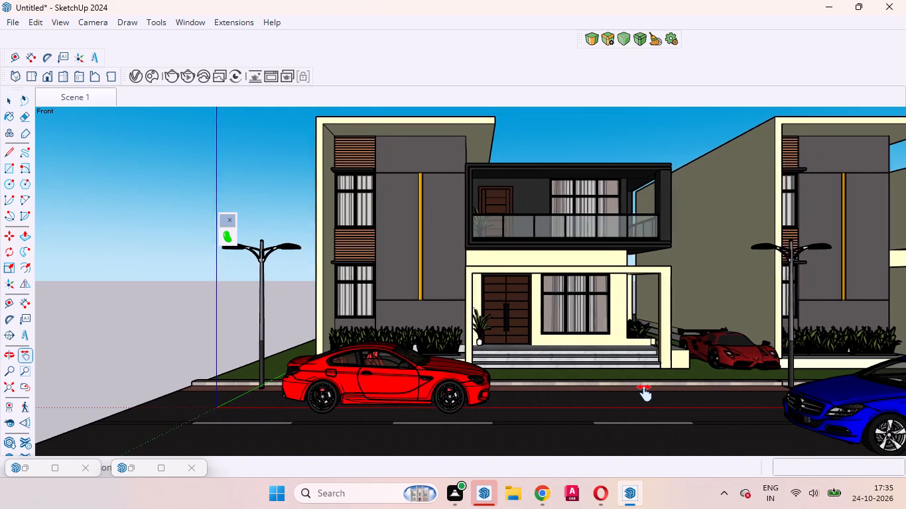
{"action": "left_click_drag", "start_coordinate": [645, 393], "coordinate": [568, 393]}
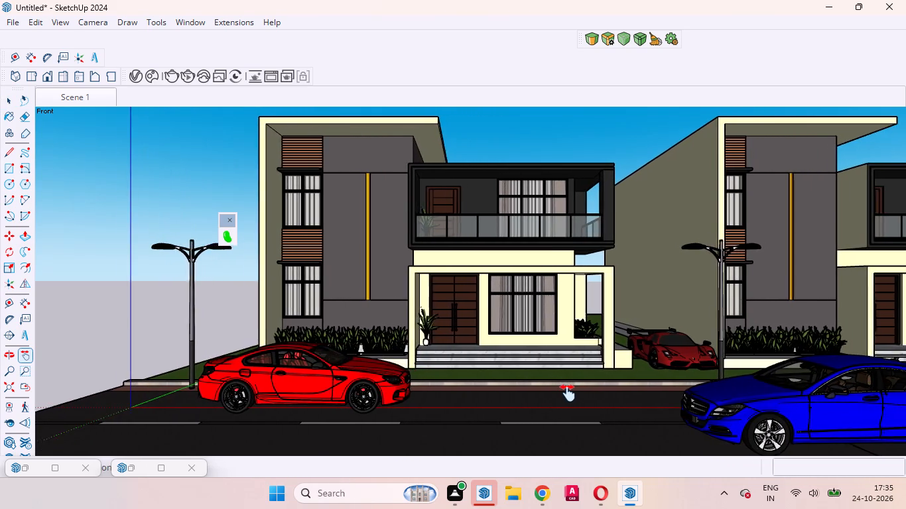
{"action": "left_click_drag", "start_coordinate": [568, 393], "coordinate": [489, 388]}
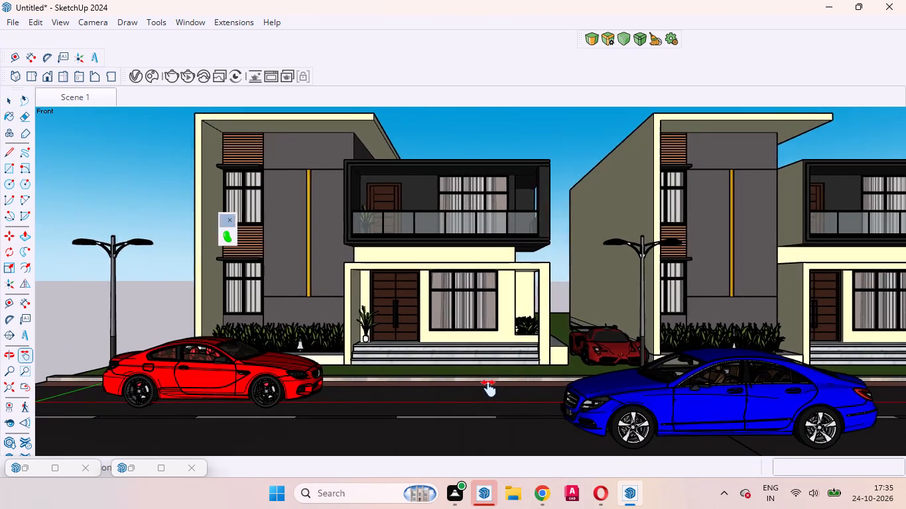
{"action": "left_click_drag", "start_coordinate": [489, 388], "coordinate": [414, 386]}
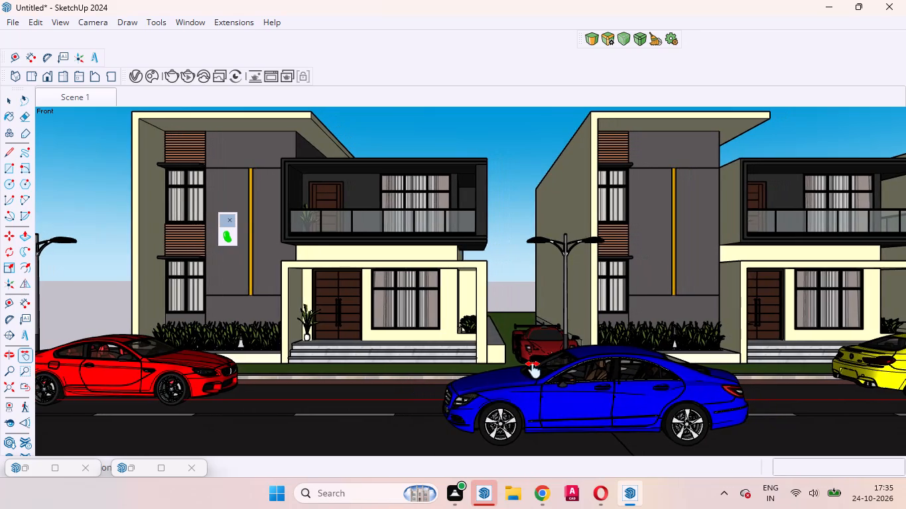
{"action": "left_click_drag", "start_coordinate": [703, 355], "coordinate": [657, 358]}
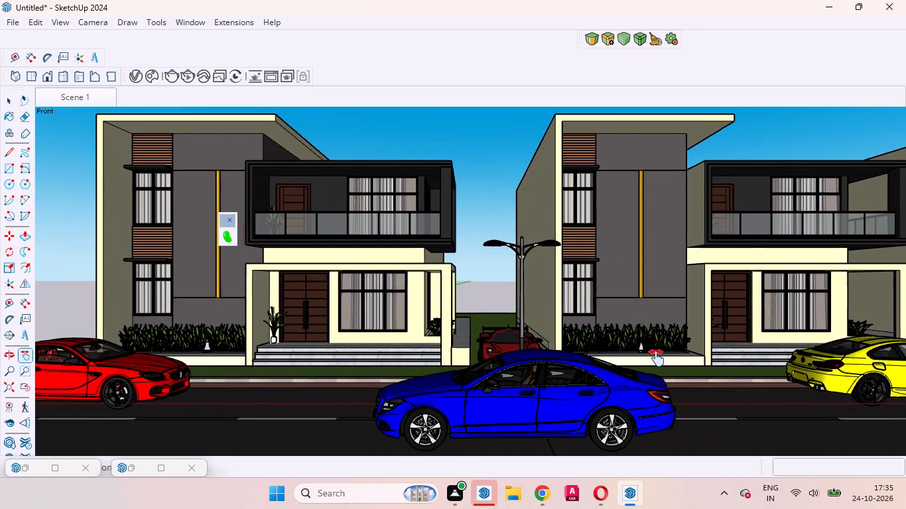
{"action": "left_click_drag", "start_coordinate": [657, 358], "coordinate": [651, 359]}
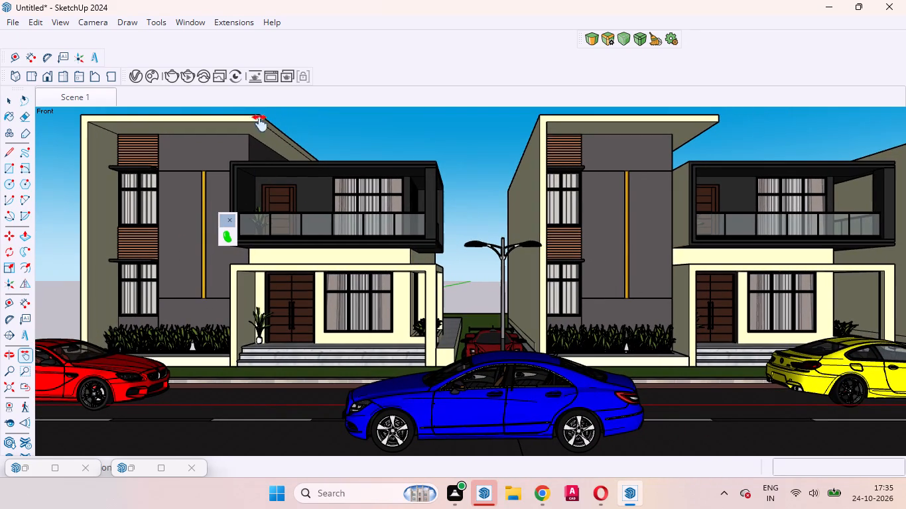
{"action": "right_click", "coordinate": [83, 99]}
{"action": "left_click", "coordinate": [121, 141]}
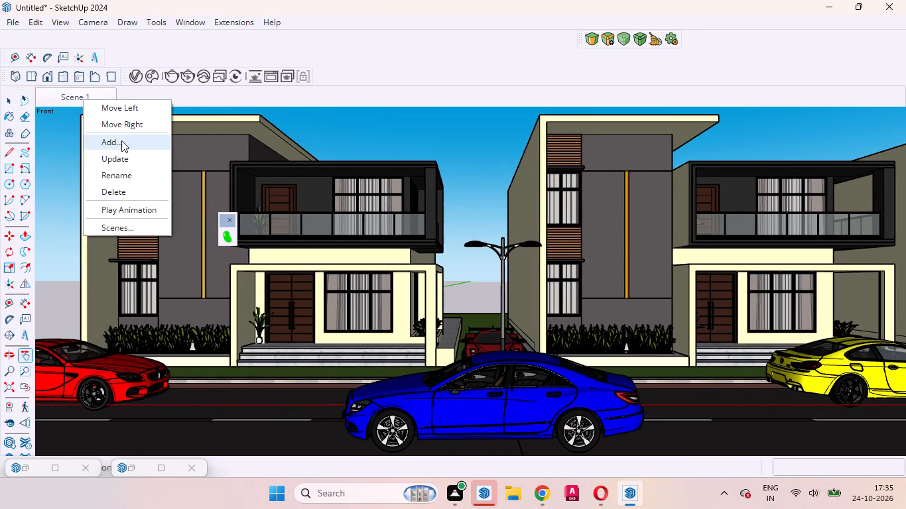
Pan further along the street to centre the second house with the yellow car, and add a third scene.
{"action": "left_click_drag", "start_coordinate": [684, 268], "coordinate": [679, 266]}
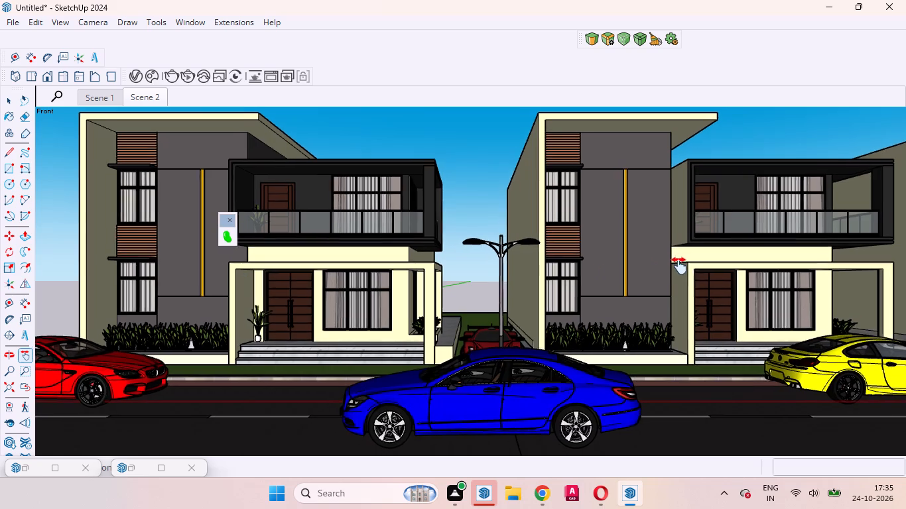
{"action": "left_click_drag", "start_coordinate": [679, 266], "coordinate": [604, 266]}
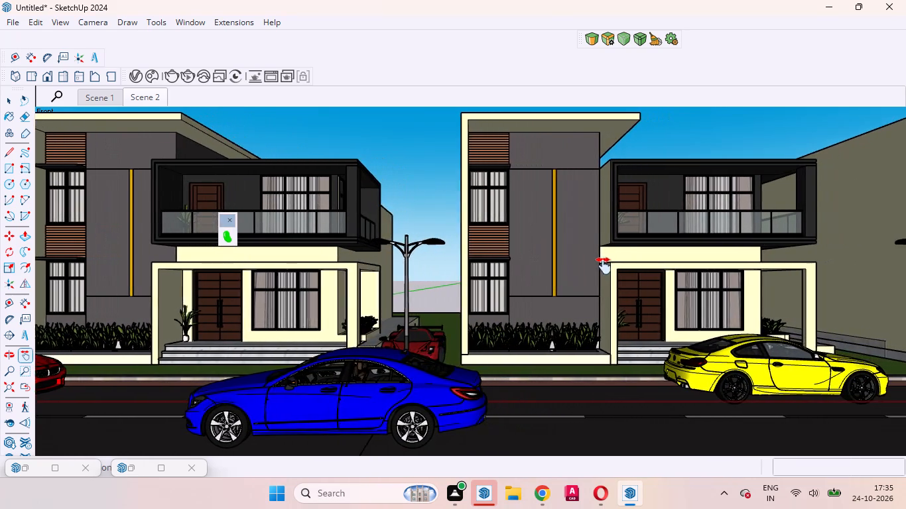
{"action": "left_click_drag", "start_coordinate": [604, 266], "coordinate": [578, 266]}
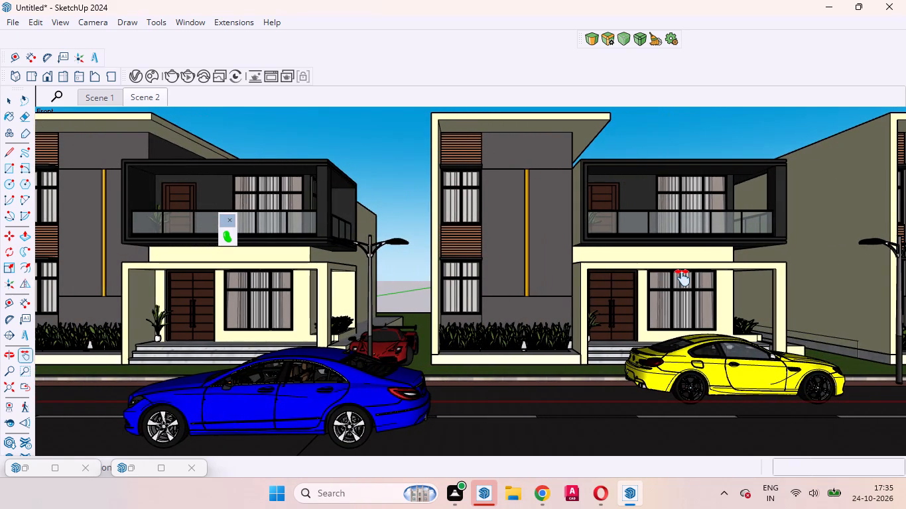
{"action": "left_click_drag", "start_coordinate": [682, 278], "coordinate": [629, 278]}
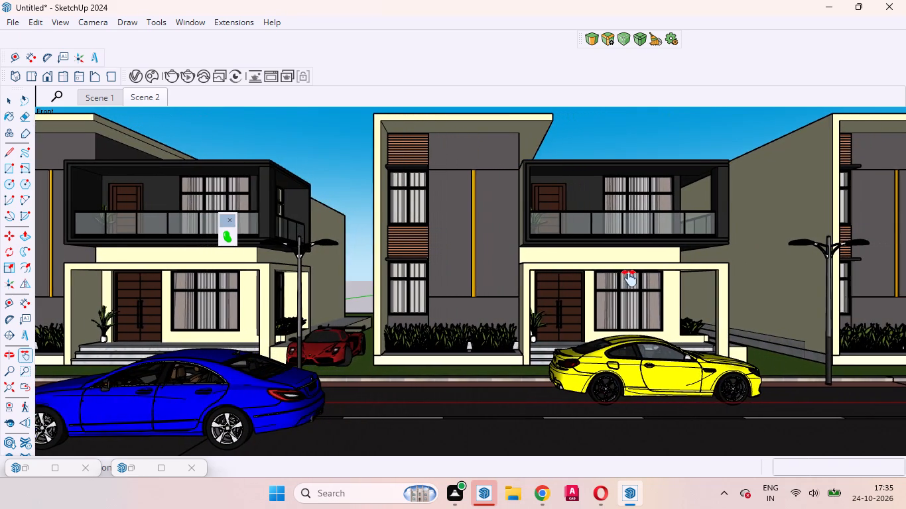
{"action": "left_click_drag", "start_coordinate": [629, 278], "coordinate": [607, 278]}
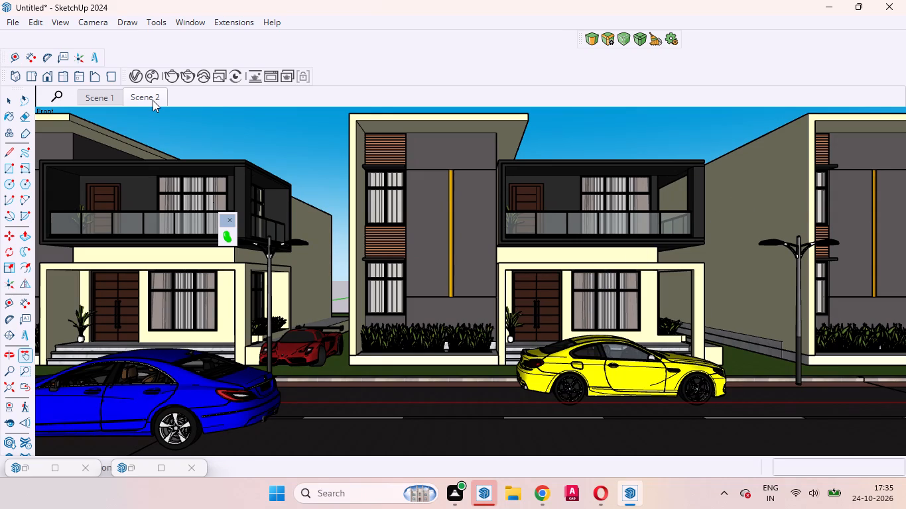
{"action": "right_click", "coordinate": [153, 100]}
{"action": "left_click", "coordinate": [191, 149]}
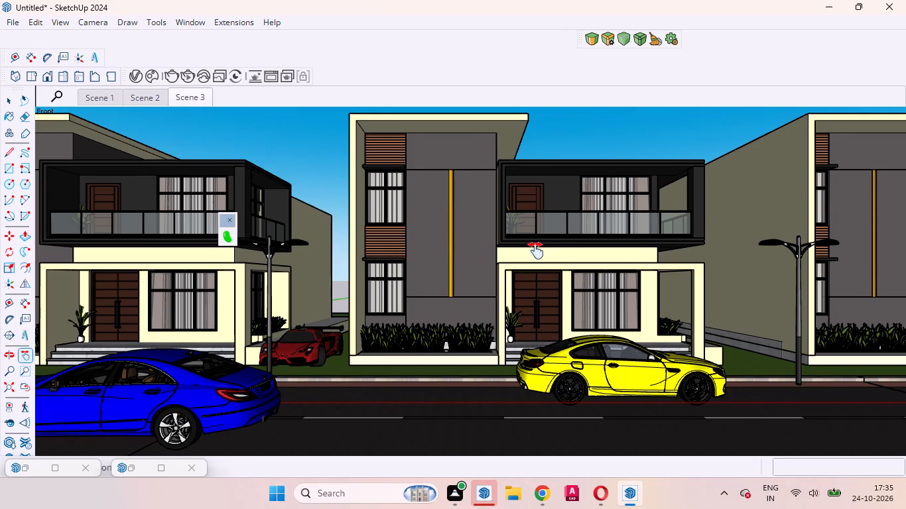
Pan along the street to frame the second and third houses with the street lamp between them, and add a fourth scene.
{"action": "left_click_drag", "start_coordinate": [536, 251], "coordinate": [444, 245]}
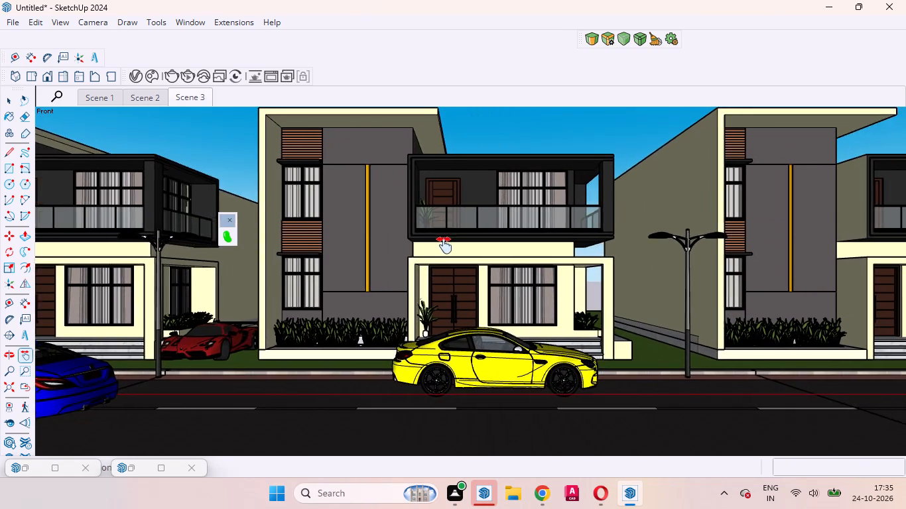
{"action": "left_click_drag", "start_coordinate": [444, 245], "coordinate": [395, 249]}
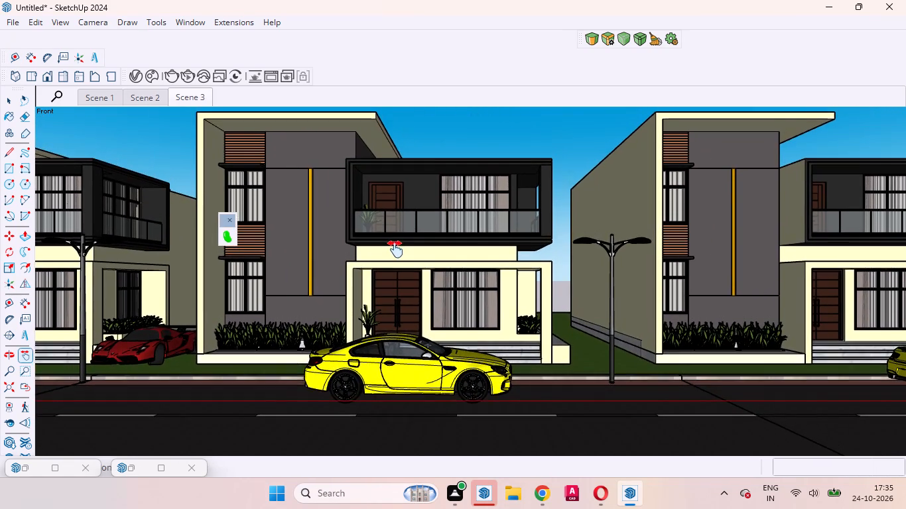
{"action": "left_click_drag", "start_coordinate": [395, 249], "coordinate": [354, 260]}
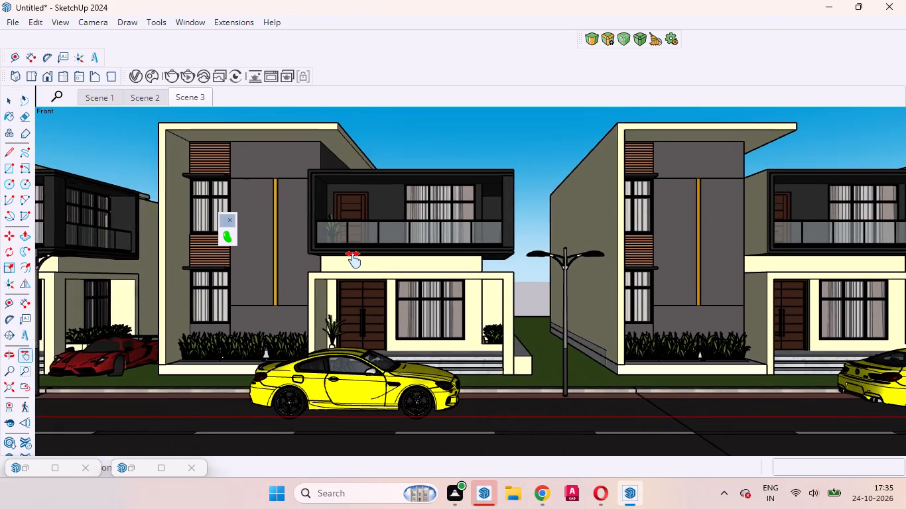
{"action": "left_click_drag", "start_coordinate": [354, 260], "coordinate": [307, 261]}
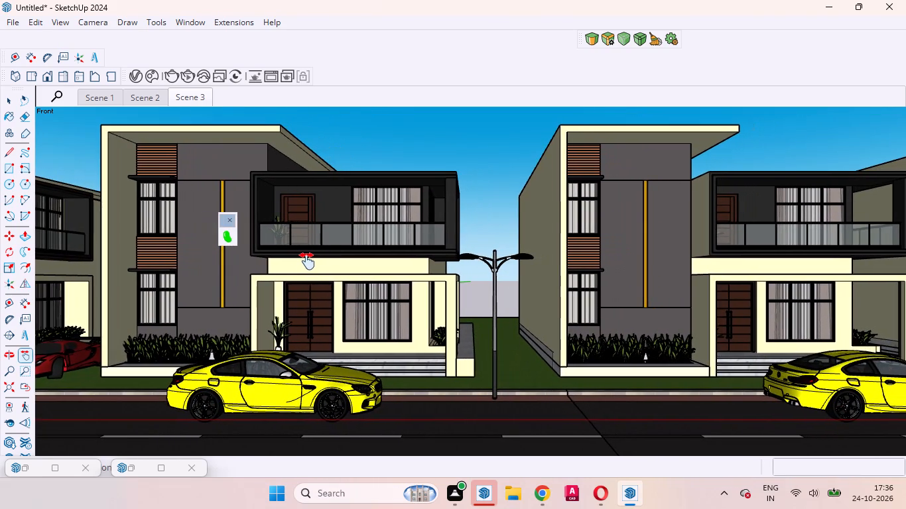
{"action": "right_click", "coordinate": [197, 99]}
{"action": "left_click", "coordinate": [218, 141]}
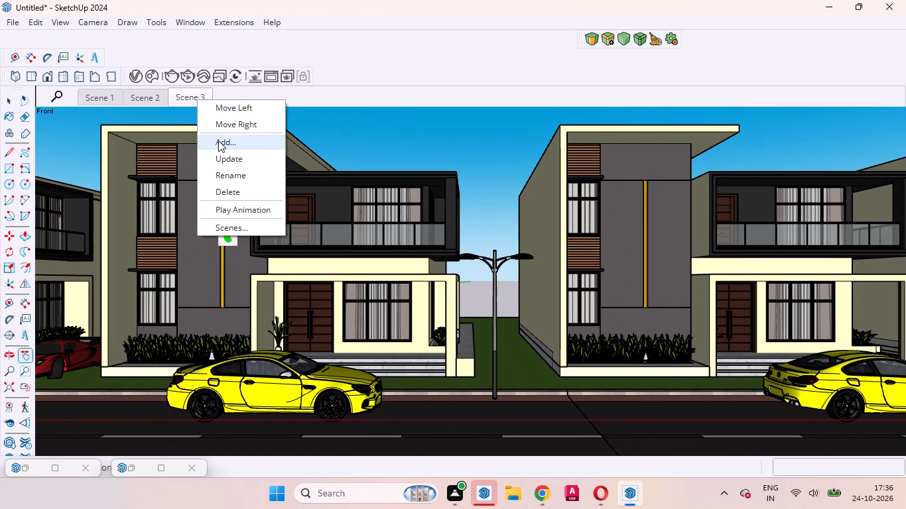
Pan further along the street to bring the third house and its yellow car into full view, and add a fifth scene.
{"action": "left_click_drag", "start_coordinate": [602, 268], "coordinate": [535, 270]}
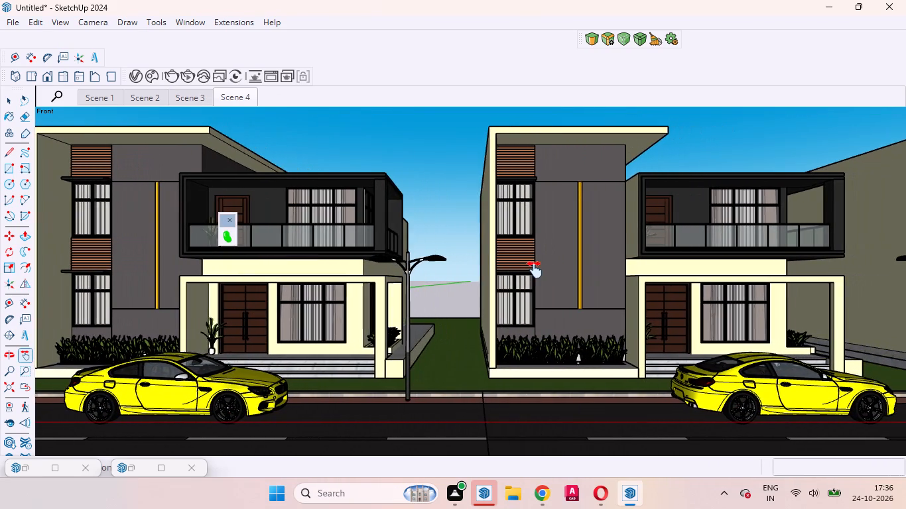
{"action": "left_click_drag", "start_coordinate": [535, 270], "coordinate": [496, 270]}
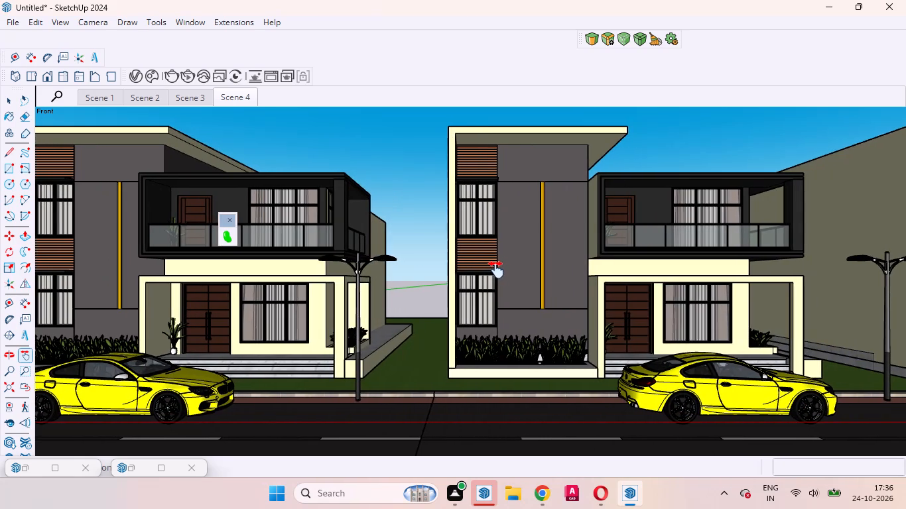
{"action": "left_click_drag", "start_coordinate": [496, 270], "coordinate": [456, 269]}
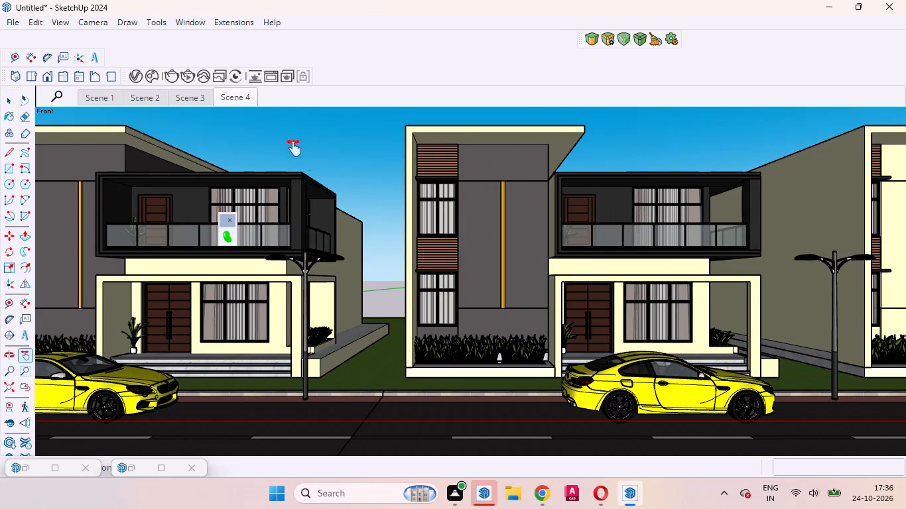
{"action": "right_click", "coordinate": [244, 94]}
{"action": "left_click", "coordinate": [269, 133]}
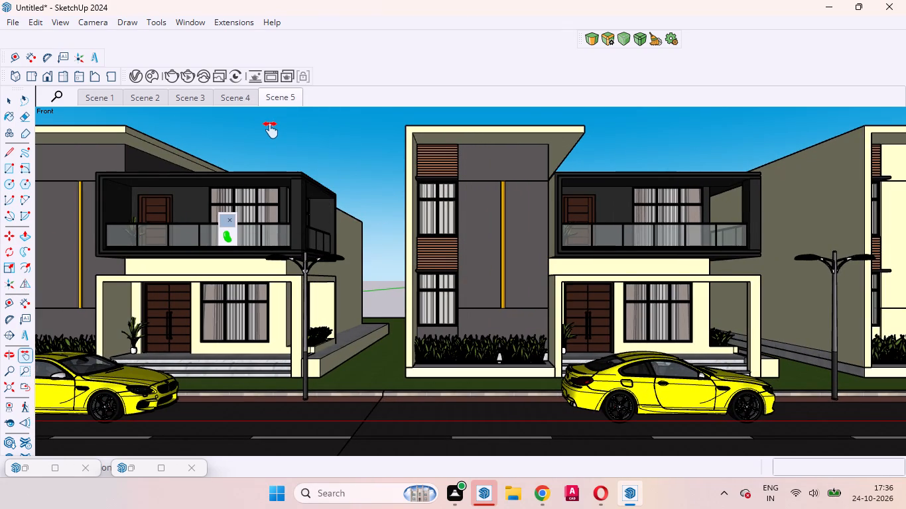
Pan to the street's far end to frame the third house and the cream-panelled fourth house, and add a sixth scene.
{"action": "left_click_drag", "start_coordinate": [745, 296], "coordinate": [685, 293]}
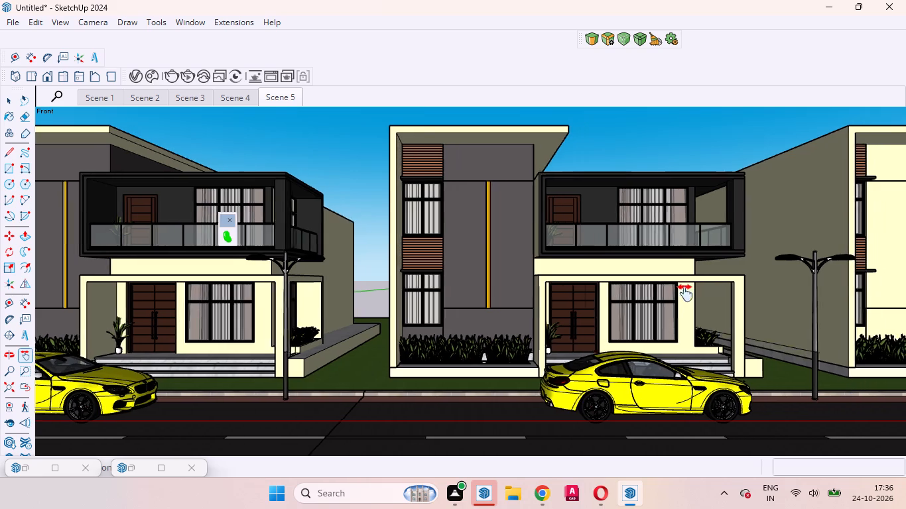
{"action": "left_click_drag", "start_coordinate": [685, 293], "coordinate": [526, 306]}
{"action": "left_click_drag", "start_coordinate": [773, 327], "coordinate": [661, 329]}
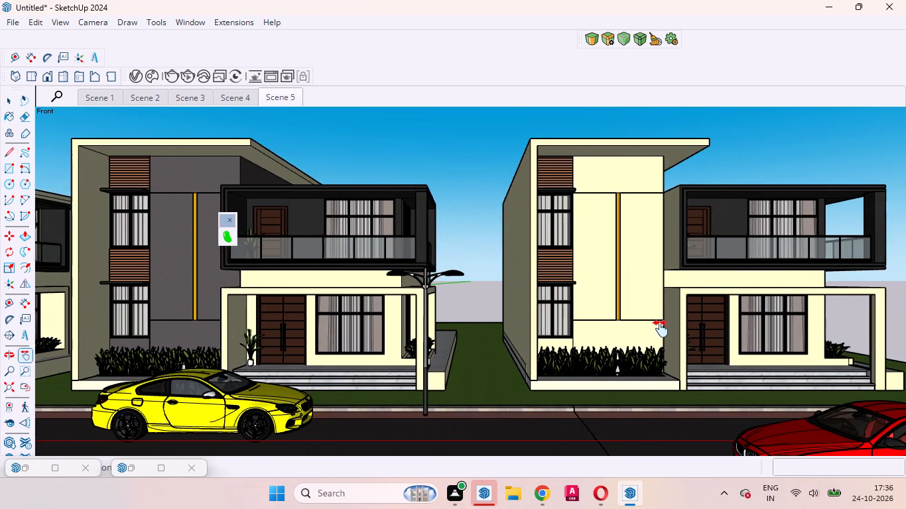
{"action": "left_click_drag", "start_coordinate": [661, 329], "coordinate": [673, 334]}
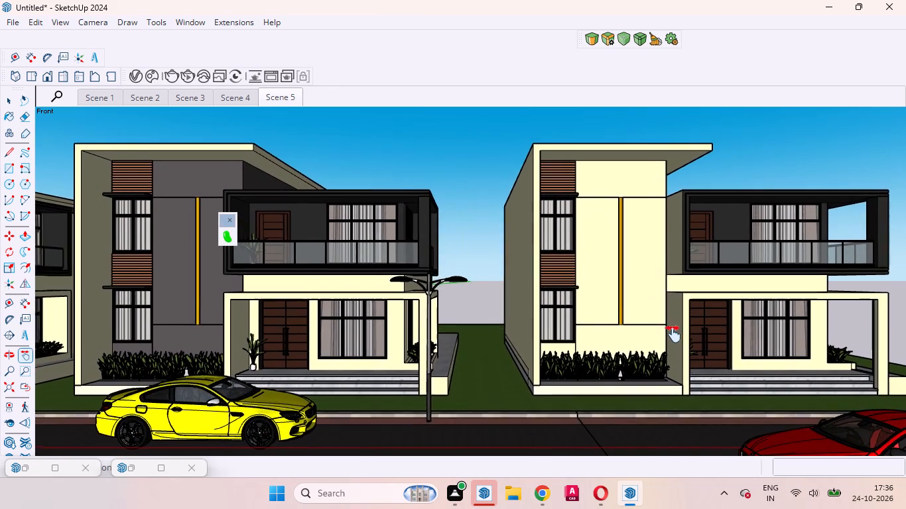
{"action": "left_click_drag", "start_coordinate": [673, 334], "coordinate": [669, 332]}
{"action": "right_click", "coordinate": [275, 95]}
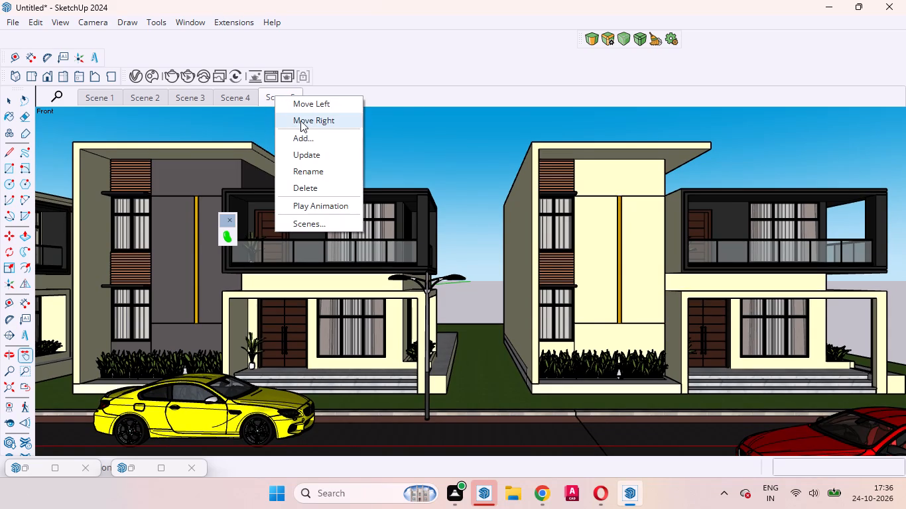
{"action": "left_click", "coordinate": [302, 133]}
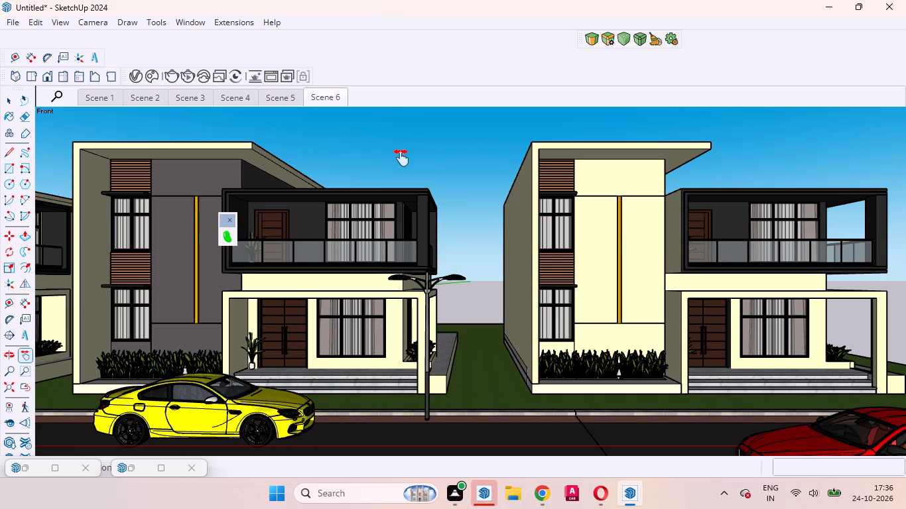
{"action": "left_click", "coordinate": [417, 180]}
{"action": "key", "text": "space"}
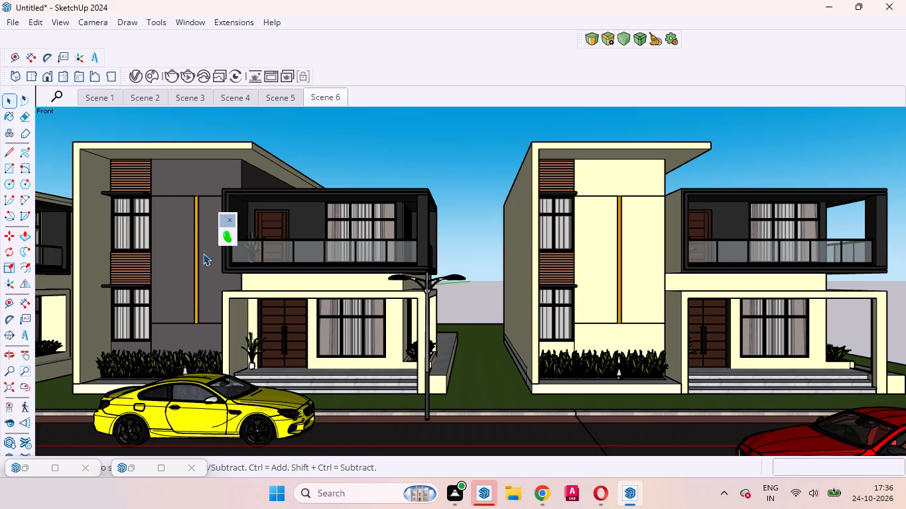
Review the saved street views by stepping through Scene 1 to Scene 6 and back to Scene 1.
{"action": "left_click", "coordinate": [97, 97]}
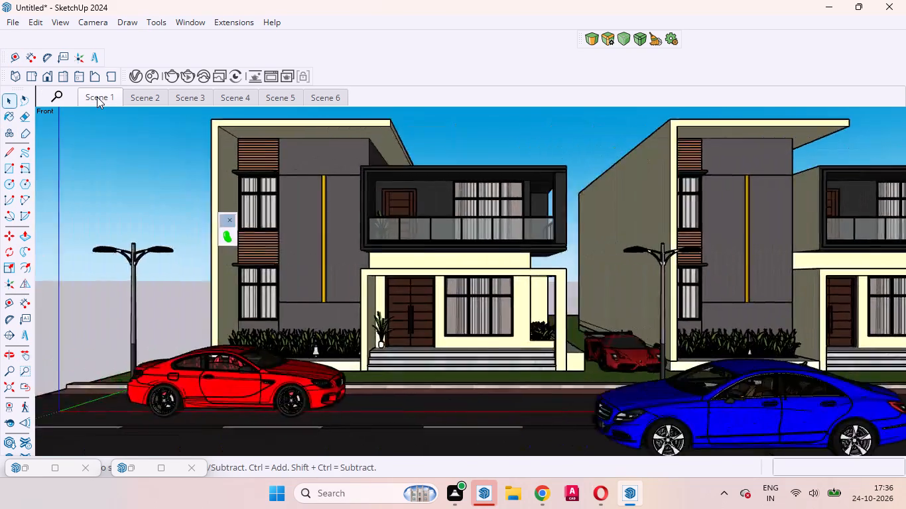
{"action": "left_click", "coordinate": [137, 101]}
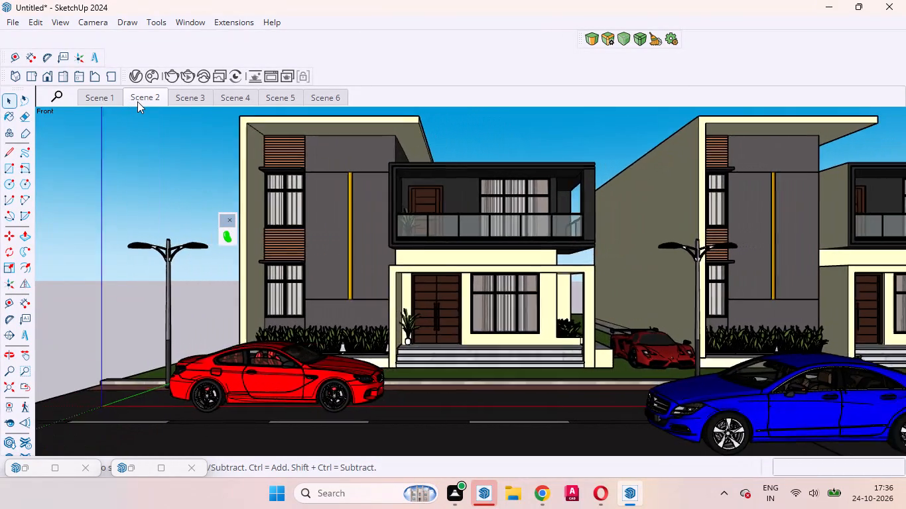
{"action": "left_click", "coordinate": [186, 101]}
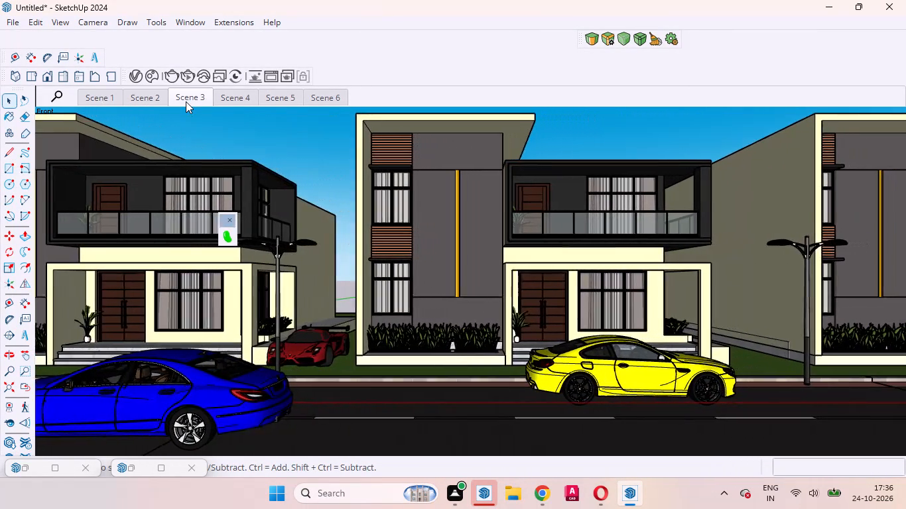
{"action": "left_click", "coordinate": [227, 97]}
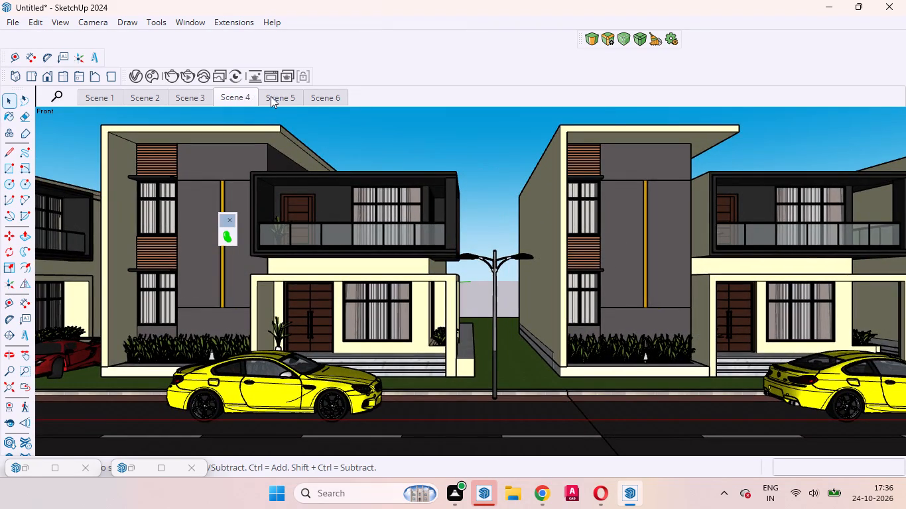
{"action": "left_click", "coordinate": [273, 96]}
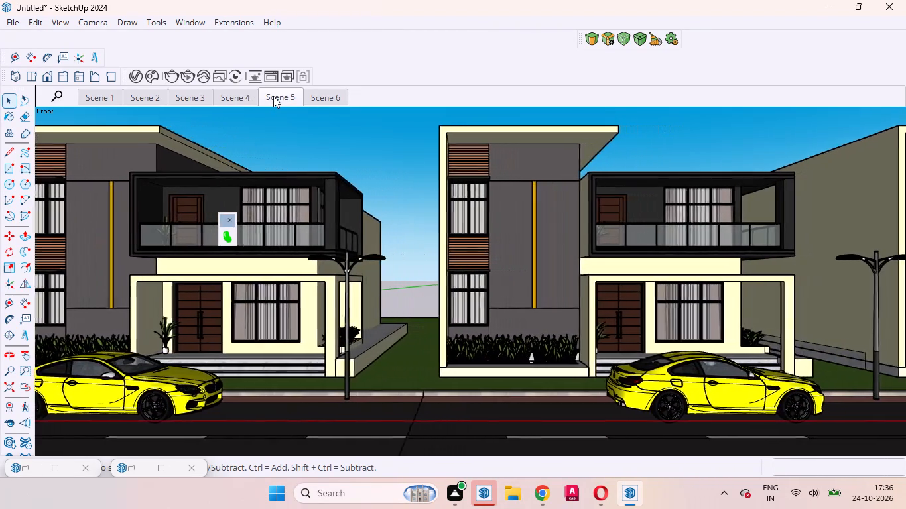
{"action": "left_click", "coordinate": [321, 95]}
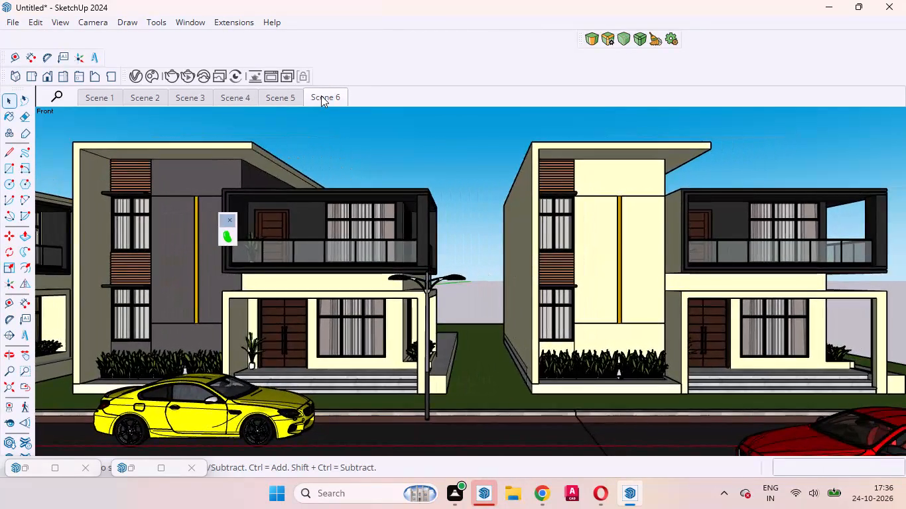
{"action": "left_click", "coordinate": [268, 95]}
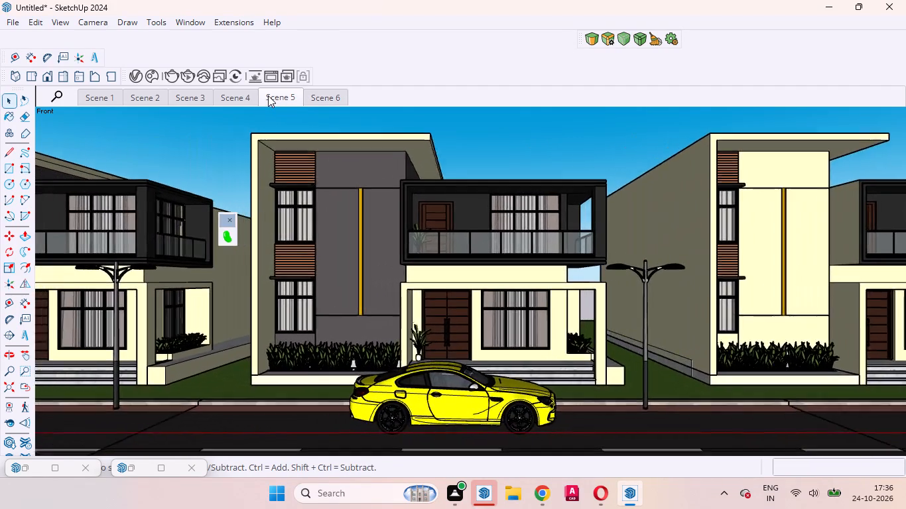
{"action": "left_click", "coordinate": [237, 99]}
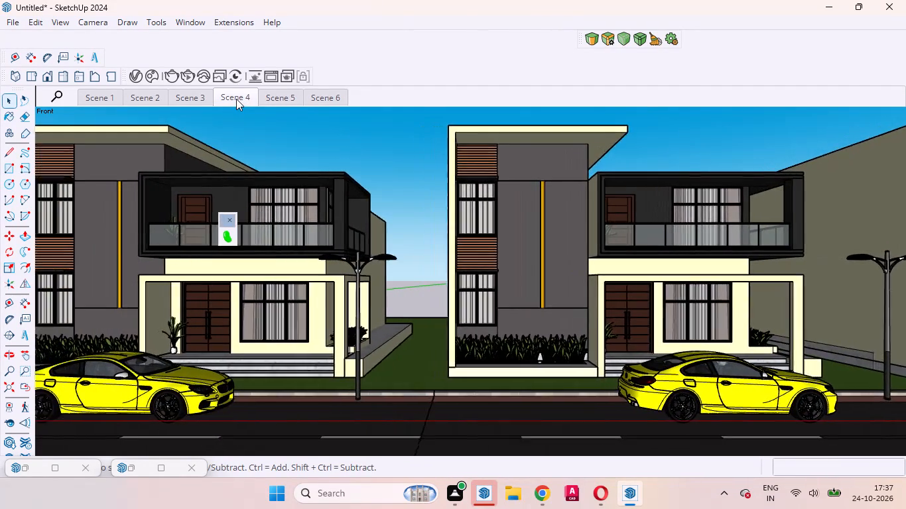
{"action": "left_click", "coordinate": [191, 100]}
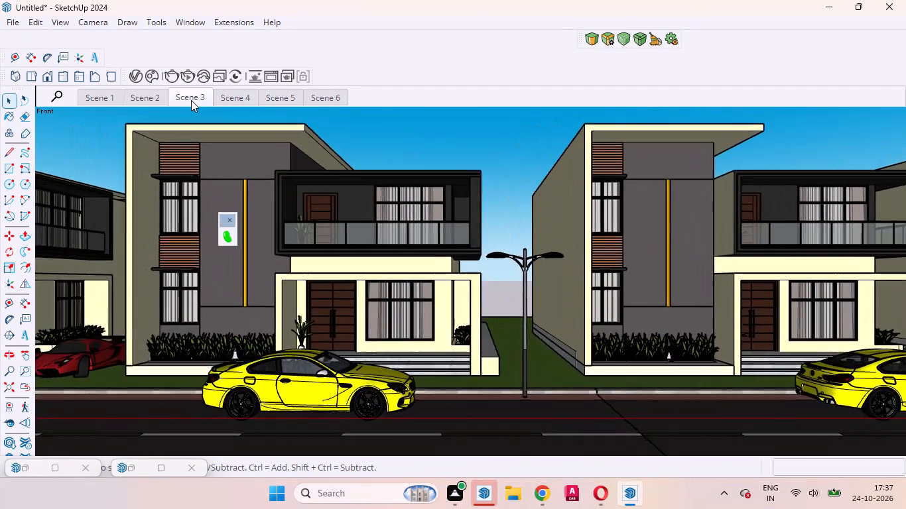
{"action": "left_click", "coordinate": [145, 96]}
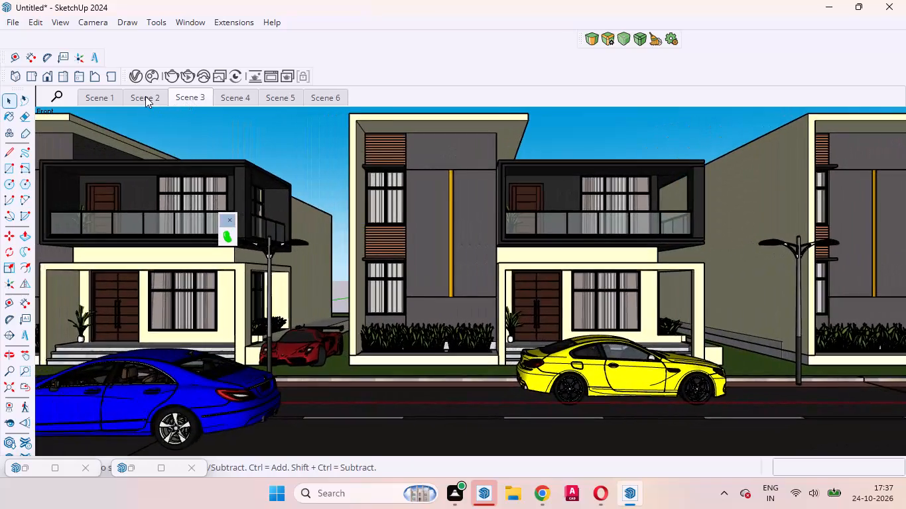
{"action": "left_click", "coordinate": [105, 97]}
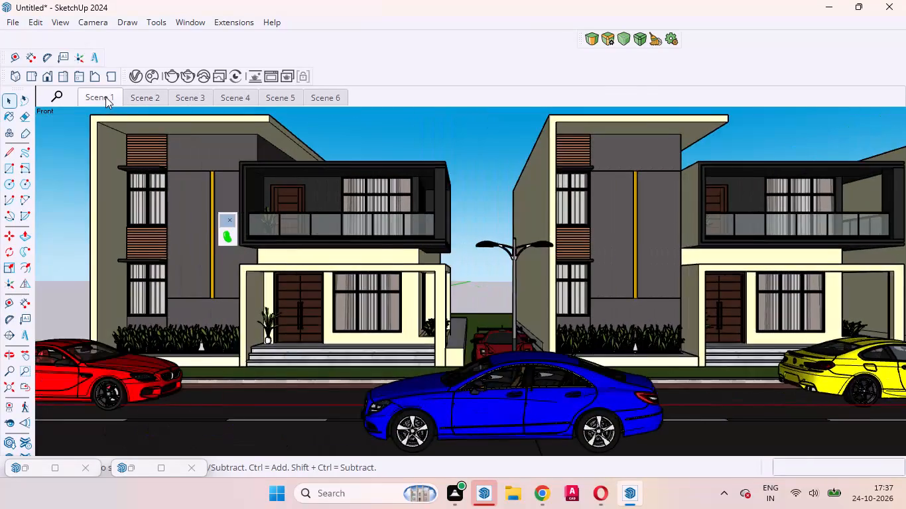
Preview the scene animation starting from Scene 1, and stop it.
{"action": "right_click", "coordinate": [105, 97]}
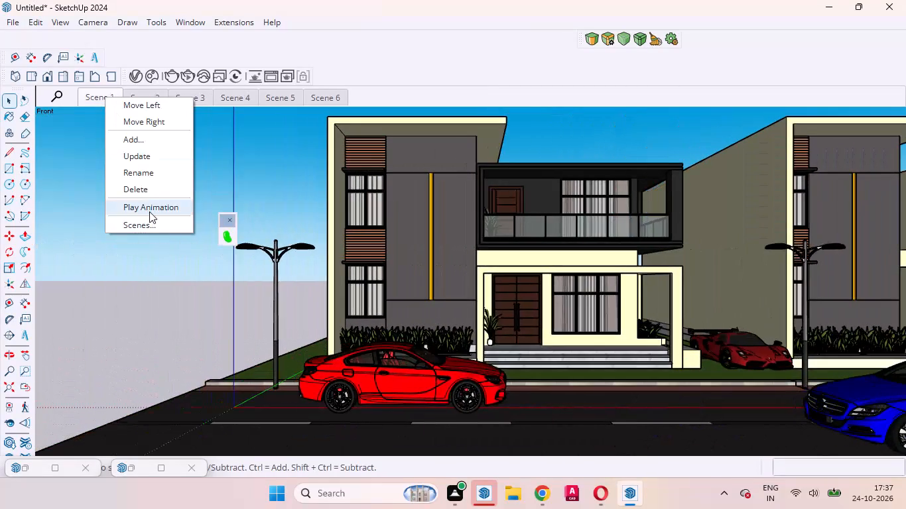
{"action": "left_click", "coordinate": [149, 211]}
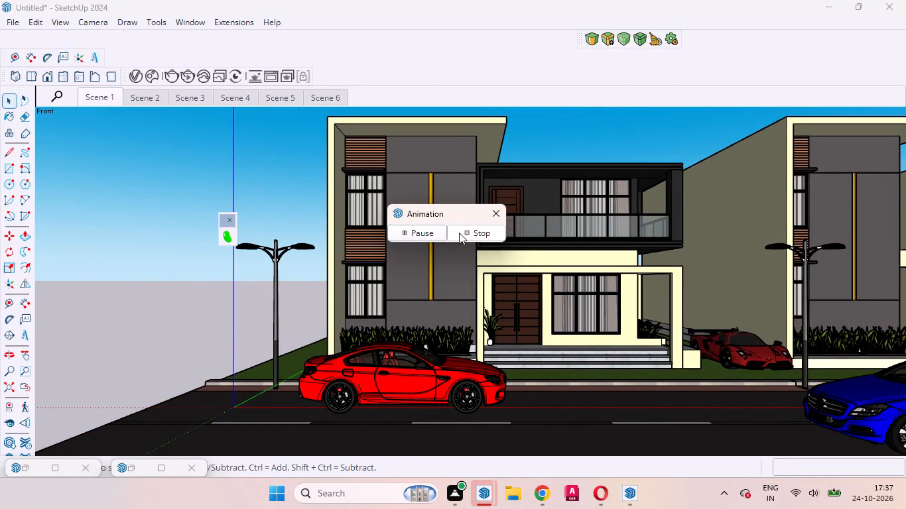
{"action": "left_click", "coordinate": [493, 215]}
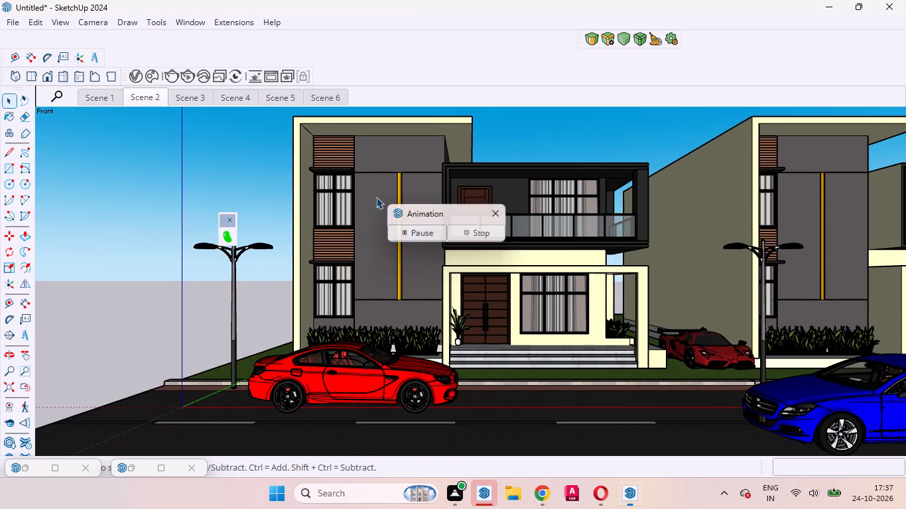
Export the scene animation as an MP4 H.264 video named Untitled in the Documents folder.
{"action": "left_click", "coordinate": [15, 23]}
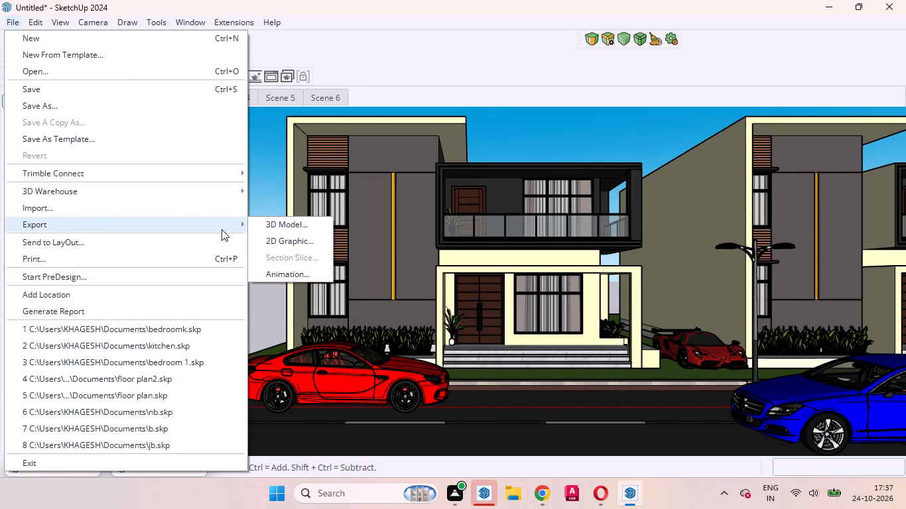
{"action": "left_click", "coordinate": [294, 271]}
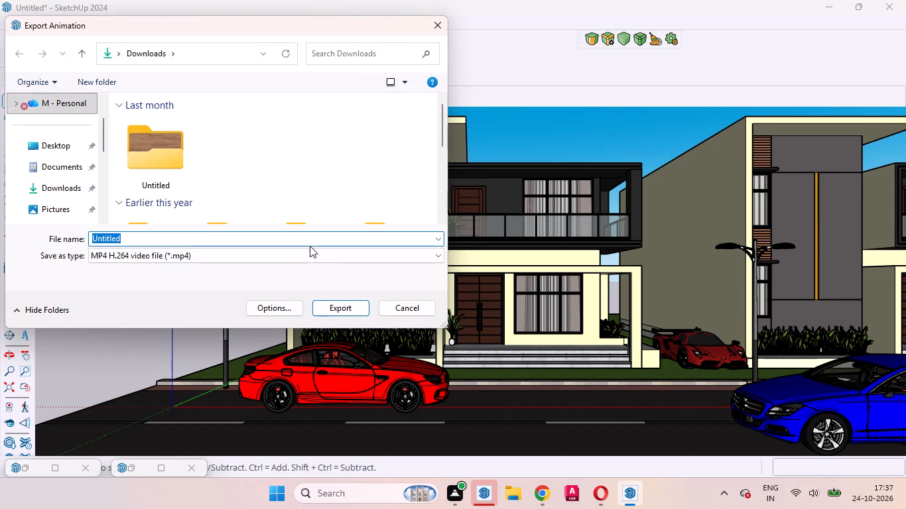
{"action": "left_click", "coordinate": [62, 162]}
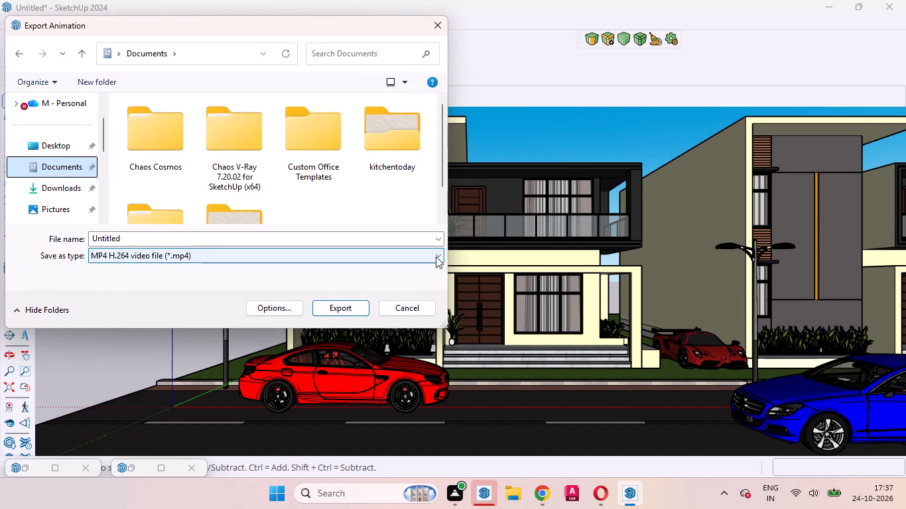
{"action": "left_click", "coordinate": [344, 308]}
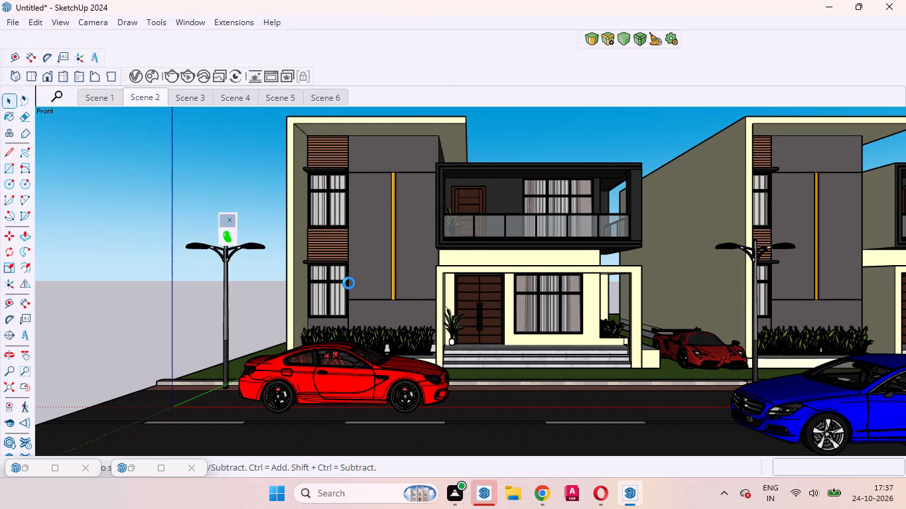